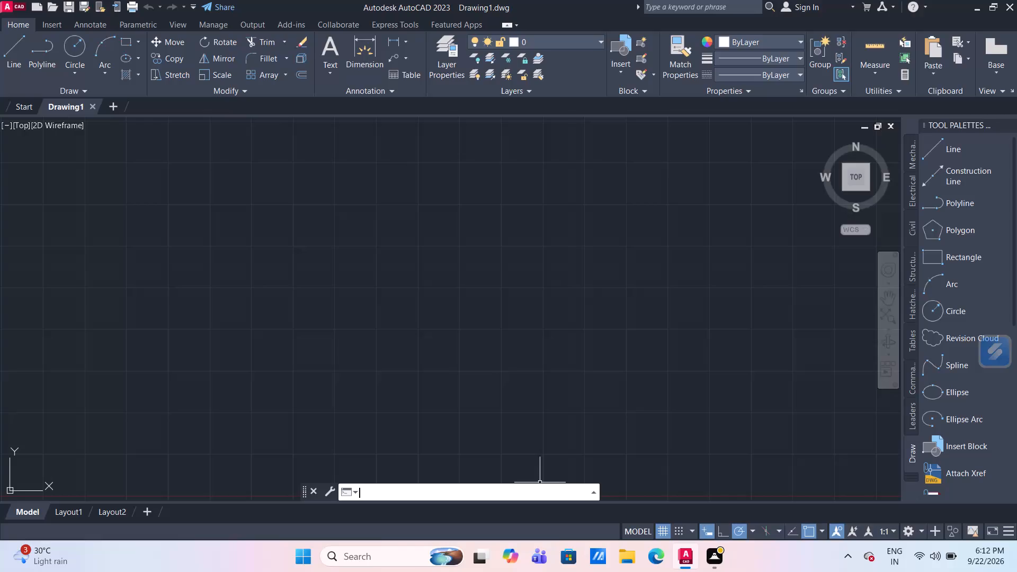
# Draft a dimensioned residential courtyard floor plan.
# Turn off command-history log file recording with the LOGFILEOFF command.
pyautogui.write('LOG')
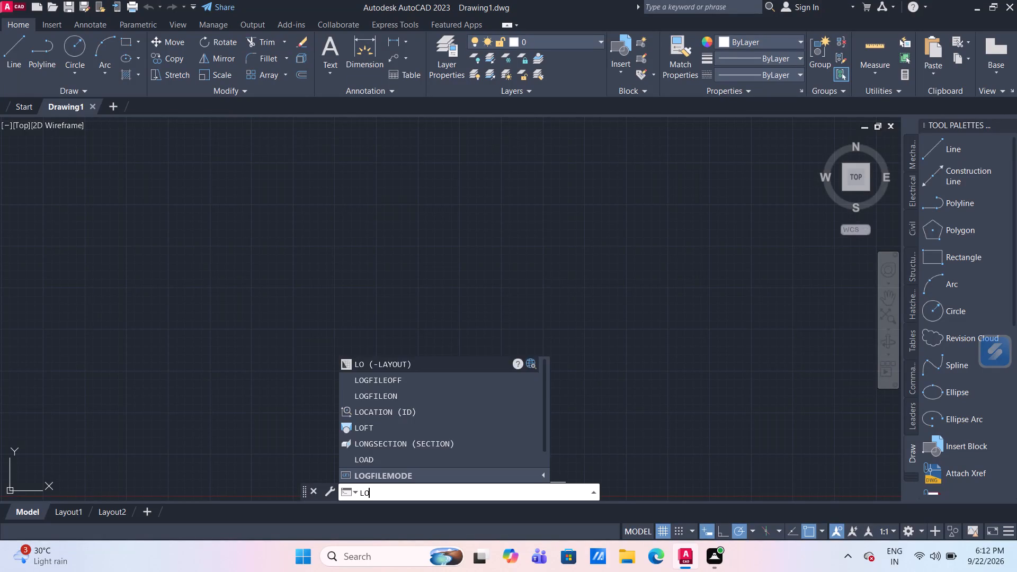
pyautogui.press('f')
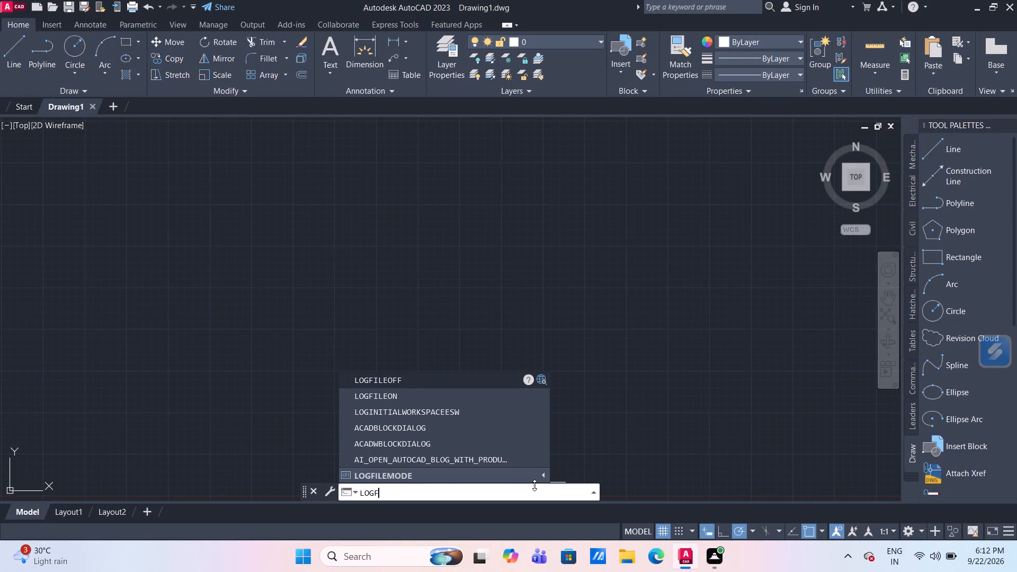
pyautogui.click(469, 446)
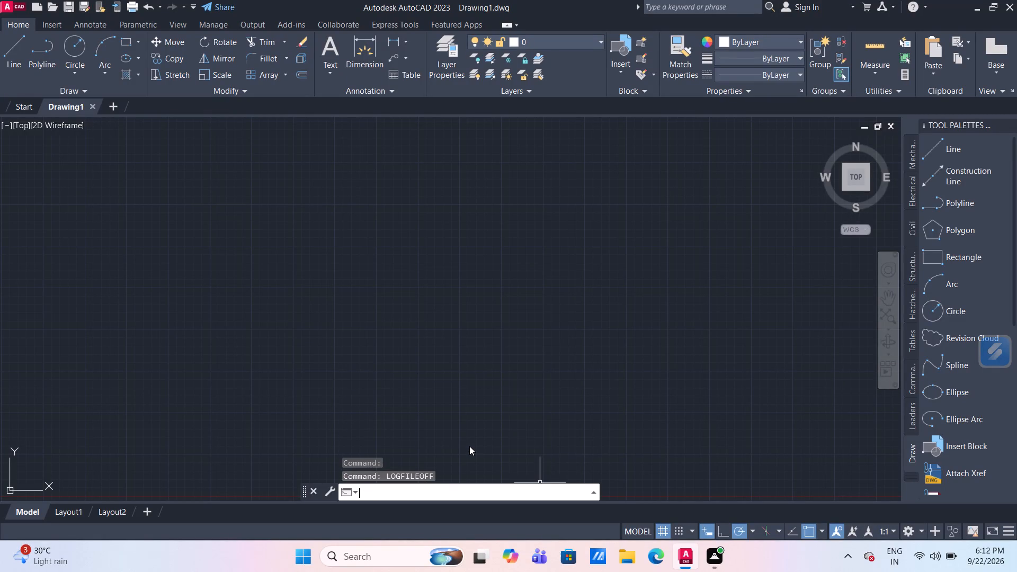
# Turn log file recording back on with the LOGFILEON command.
pyautogui.click(444, 493)
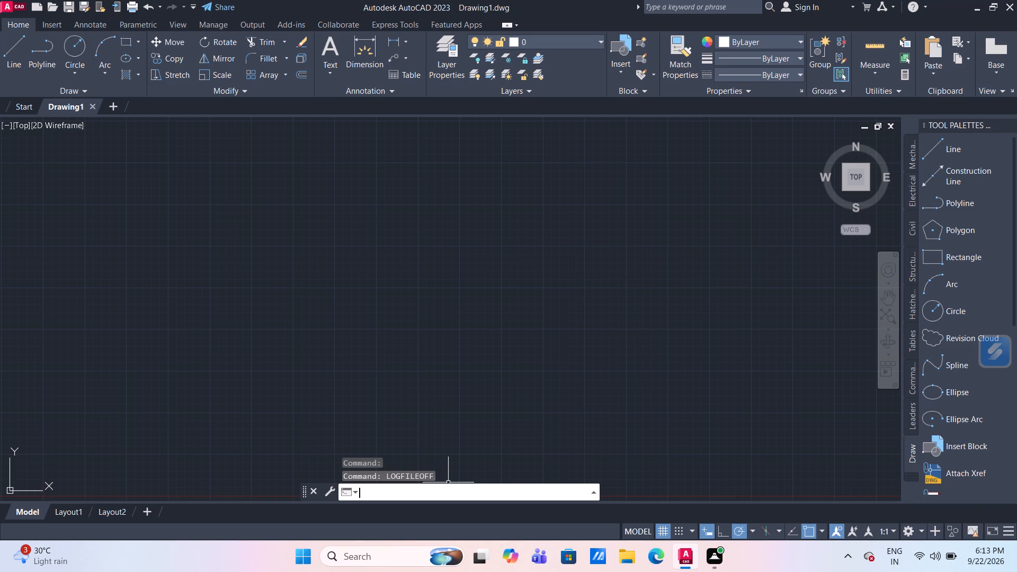
pyautogui.write('LOG')
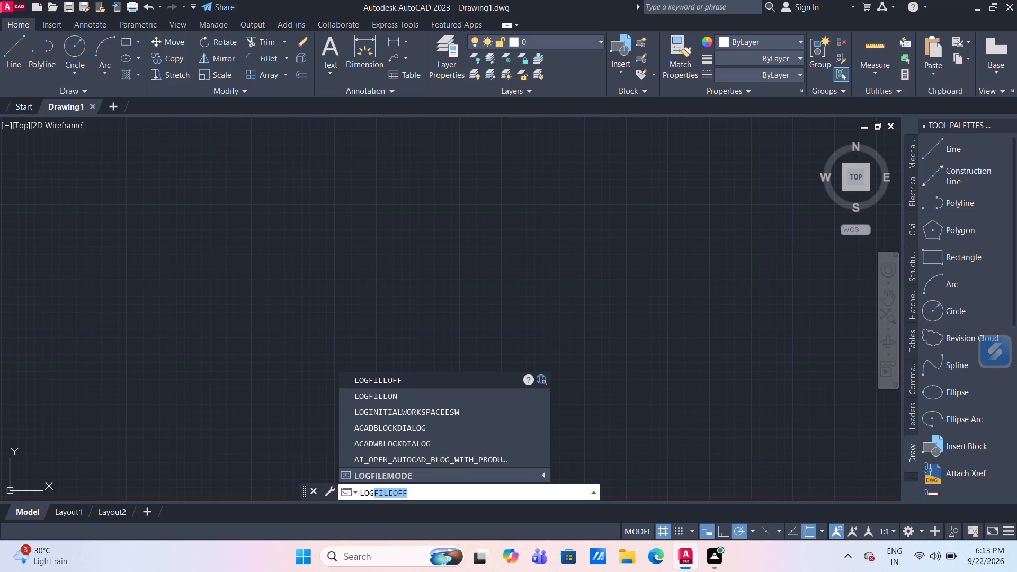
pyautogui.press('f')
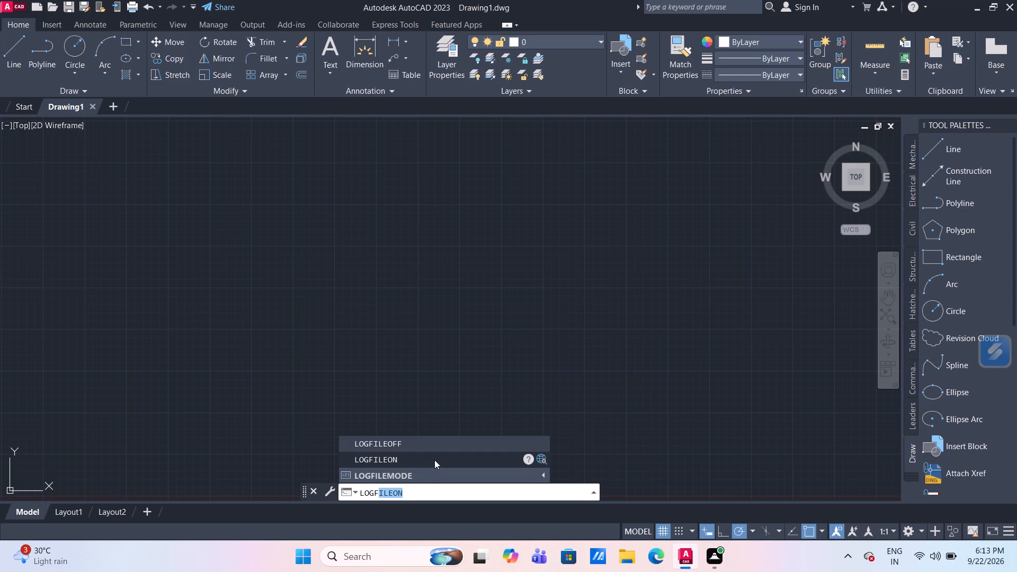
pyautogui.click(434, 460)
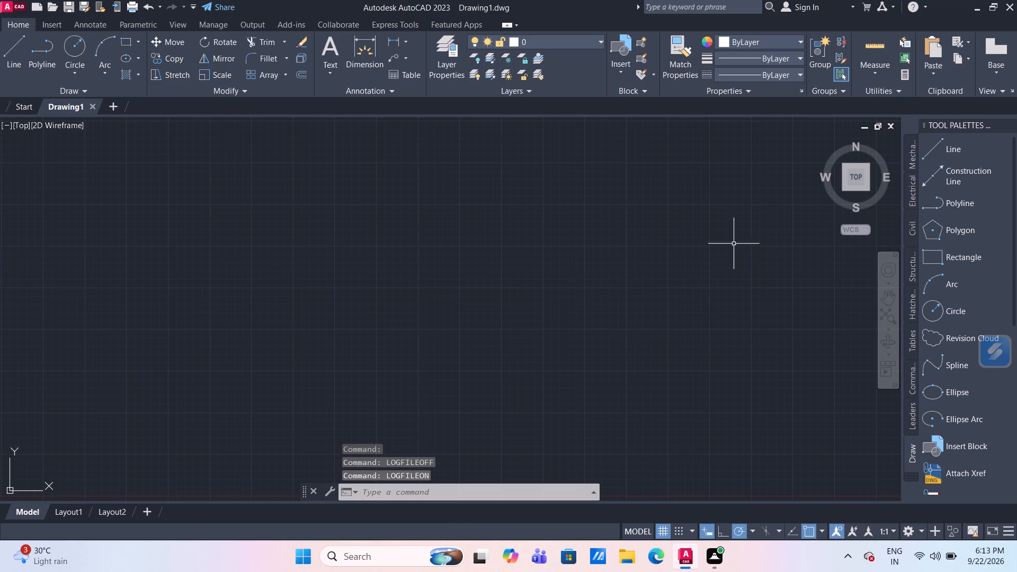
# Close AutoCAD.
pyautogui.click(1009, 3)
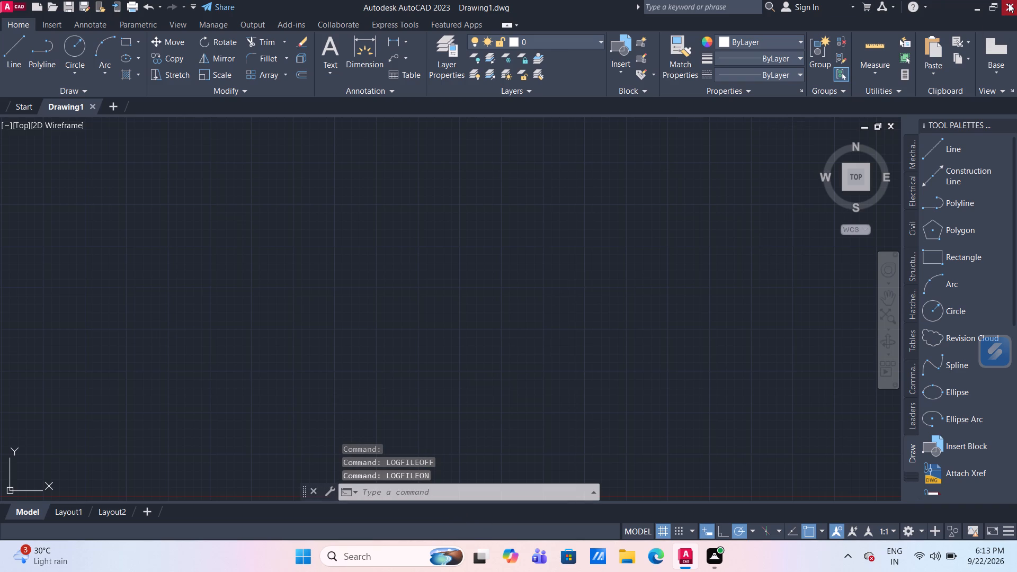
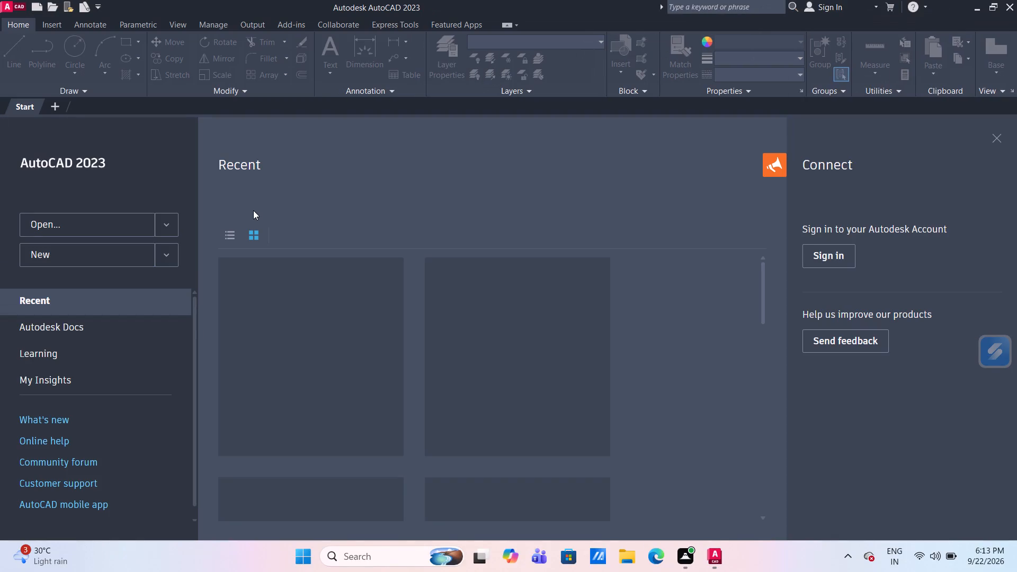
# Start a new drawing.
pyautogui.click(113, 254)
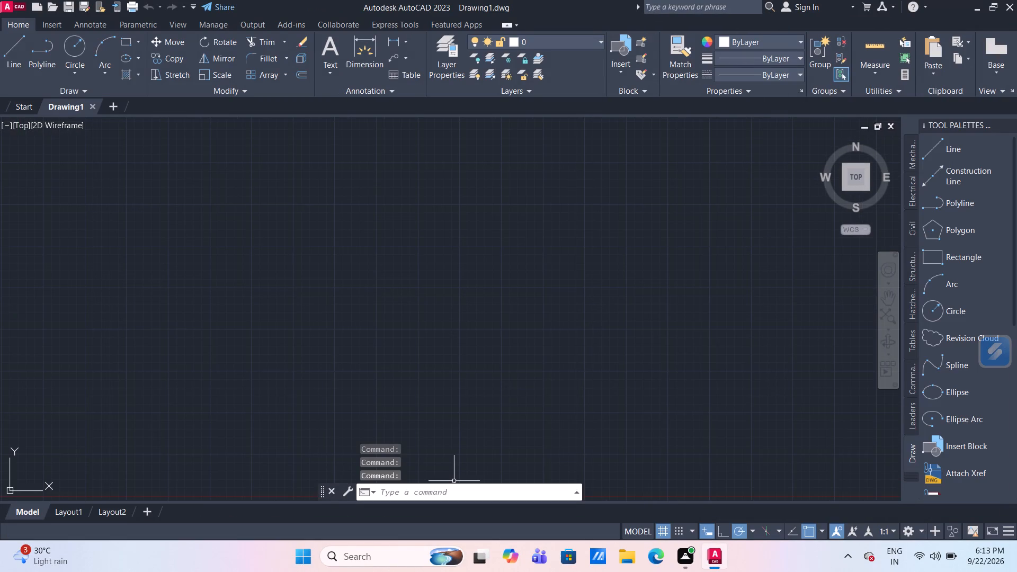
# Turn on command-history log file recording with the LOGFILEON command.
pyautogui.click(460, 496)
pyautogui.write('LO')
pyautogui.press('g')
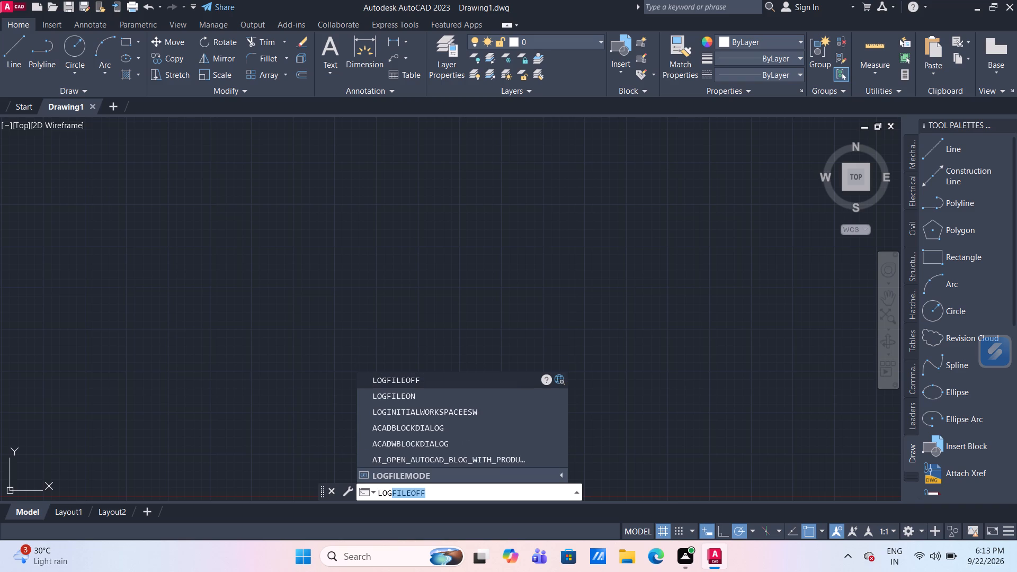
pyautogui.press('f')
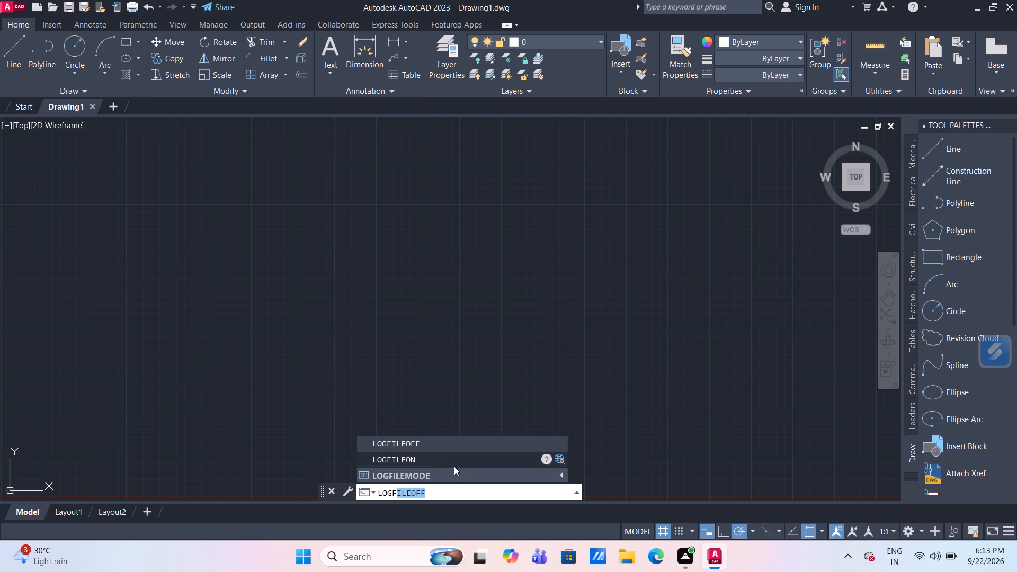
pyautogui.click(454, 459)
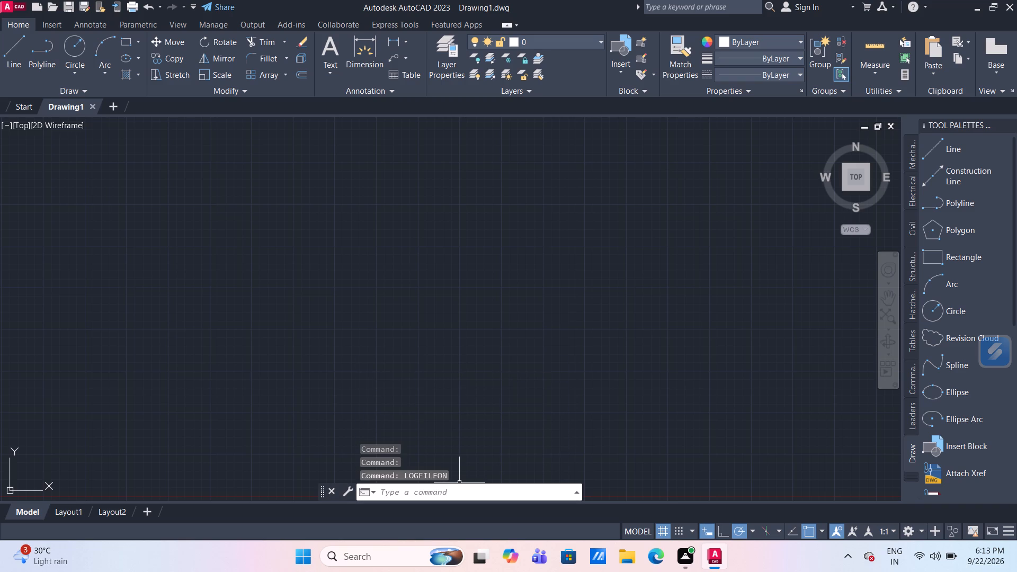
# Configure the drawing units to Engineering length type with 0'-0" precision.
pyautogui.click(465, 494)
pyautogui.write('UN')
pyautogui.press('Return')
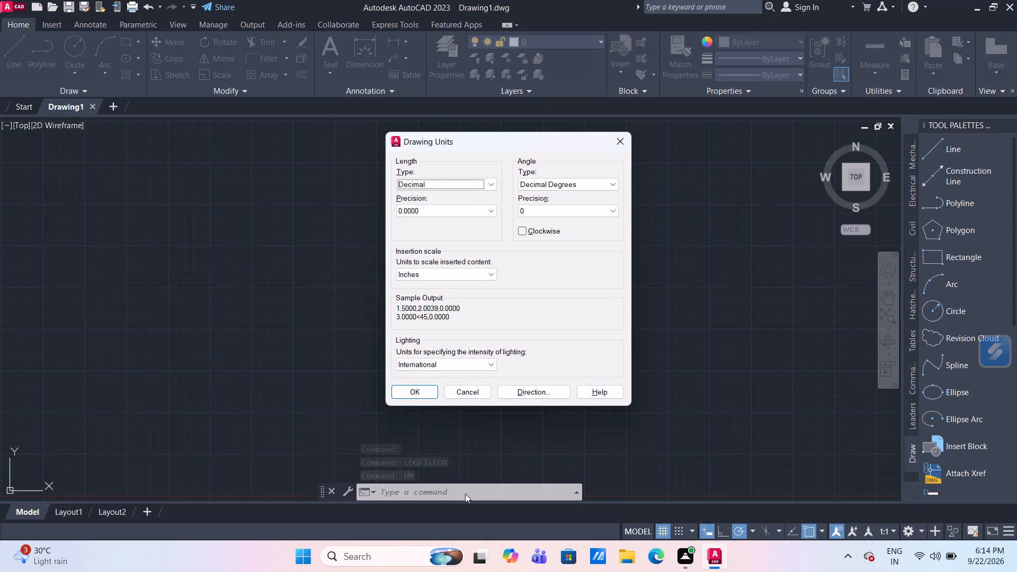
pyautogui.click(447, 211)
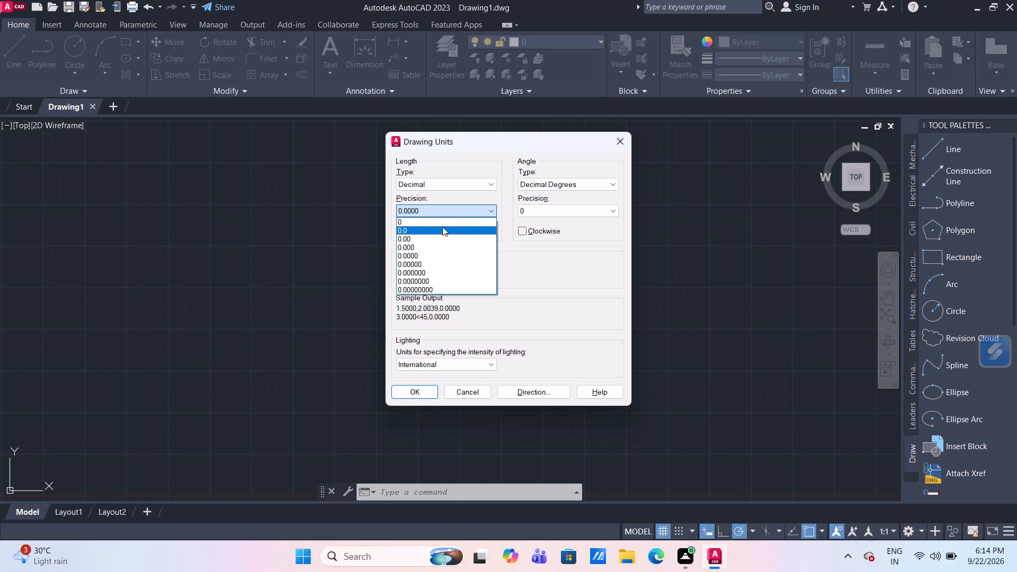
pyautogui.click(456, 184)
pyautogui.click(456, 184)
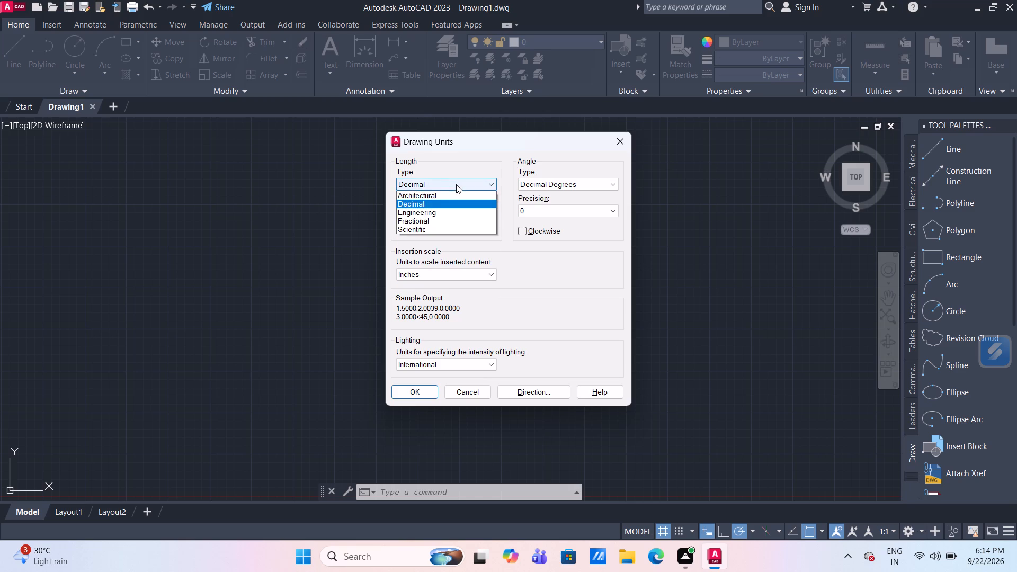
pyautogui.click(458, 213)
pyautogui.click(458, 213)
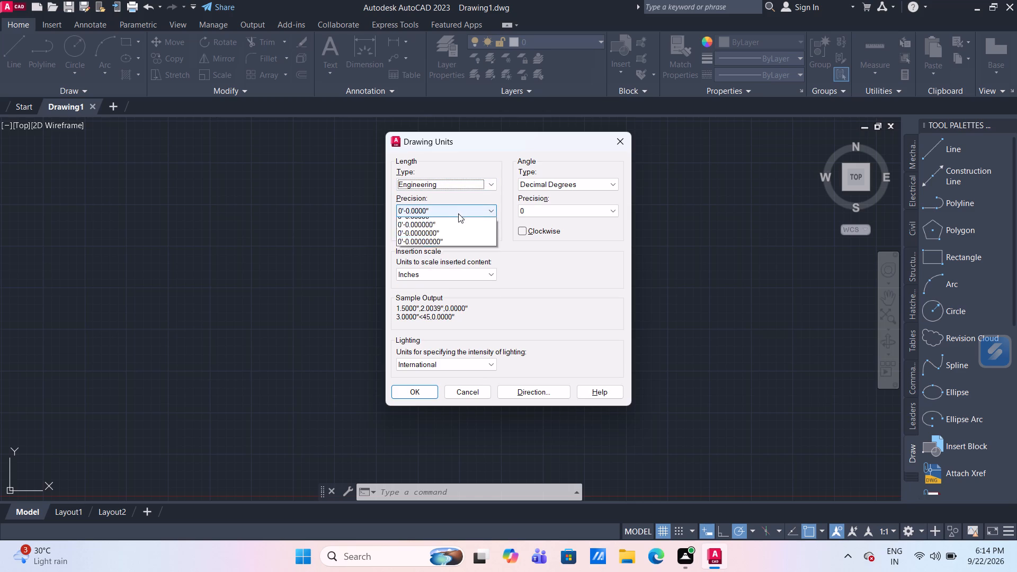
pyautogui.click(457, 224)
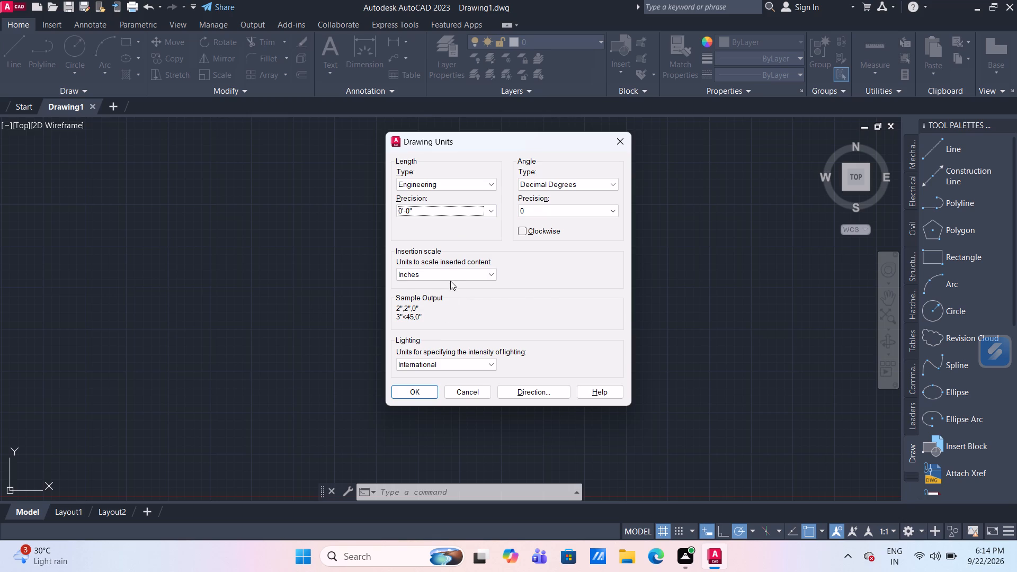
pyautogui.click(417, 390)
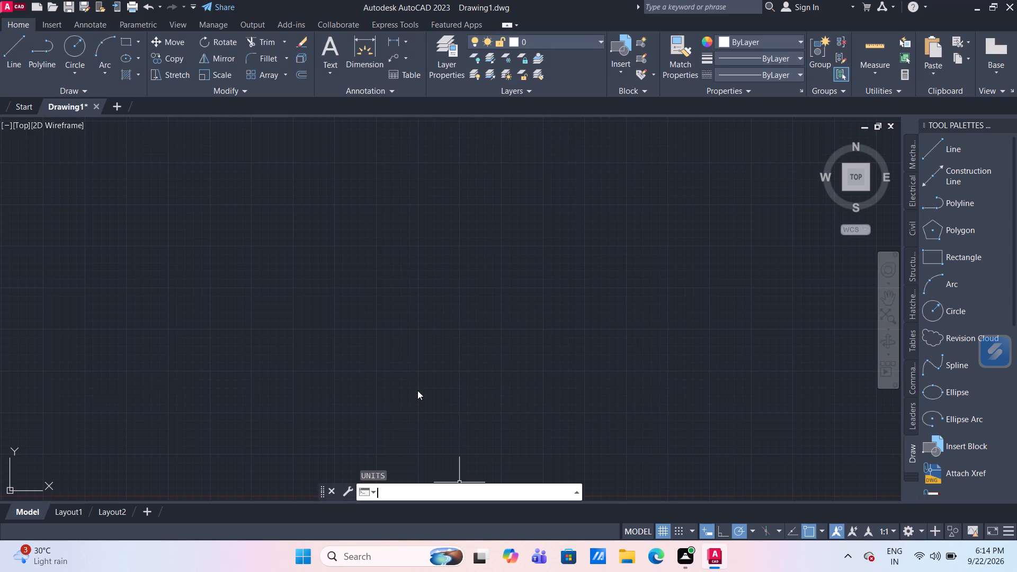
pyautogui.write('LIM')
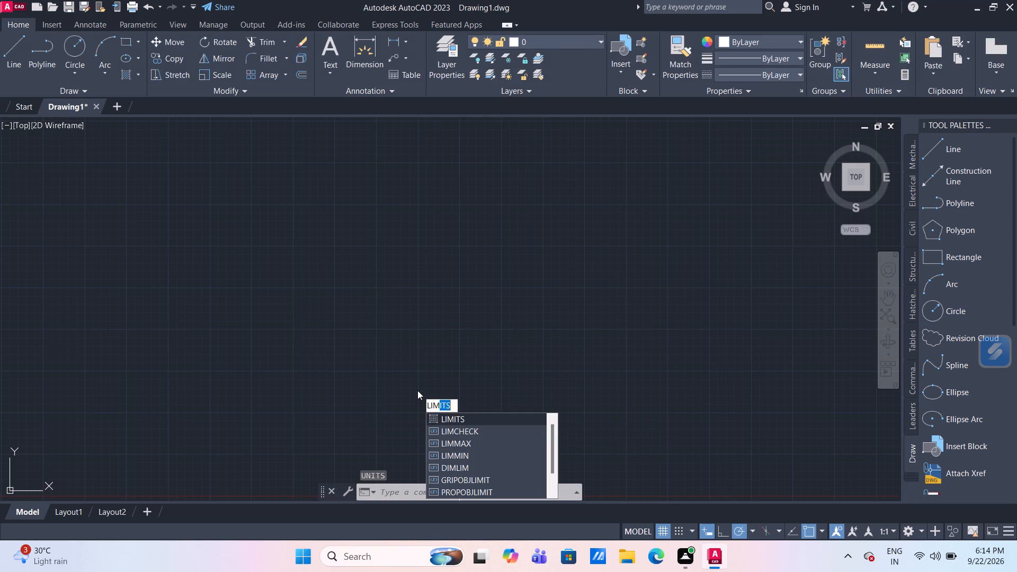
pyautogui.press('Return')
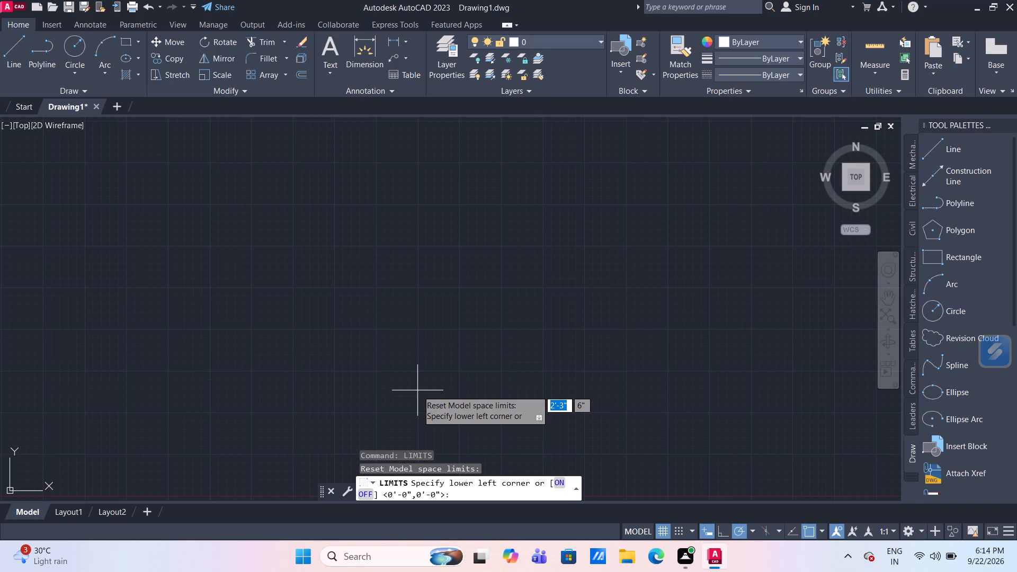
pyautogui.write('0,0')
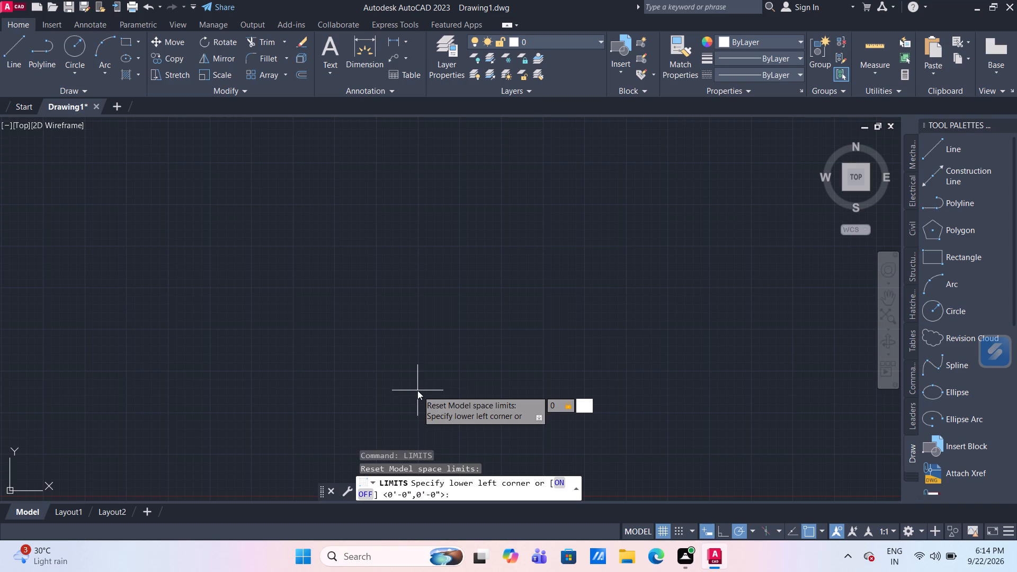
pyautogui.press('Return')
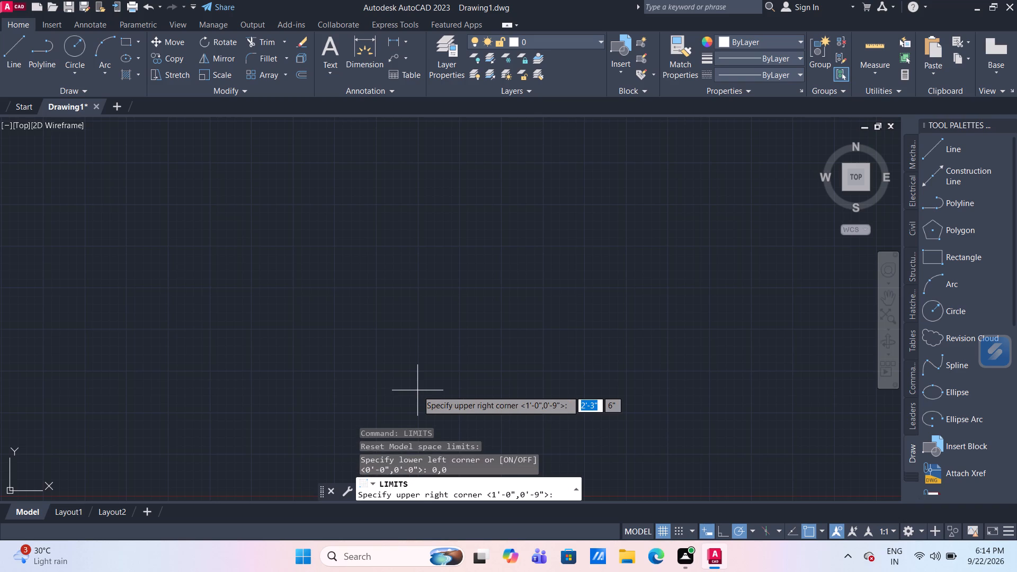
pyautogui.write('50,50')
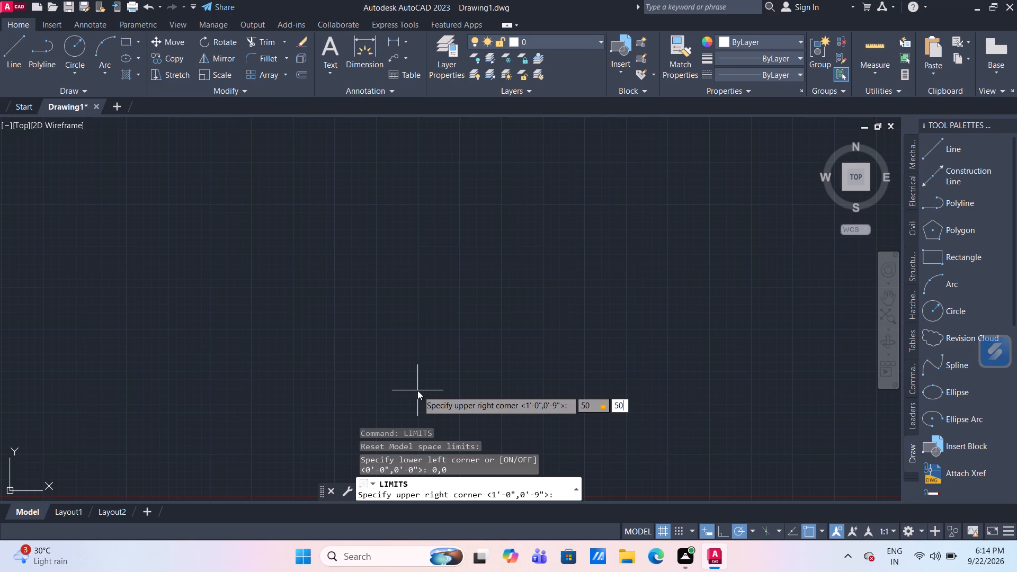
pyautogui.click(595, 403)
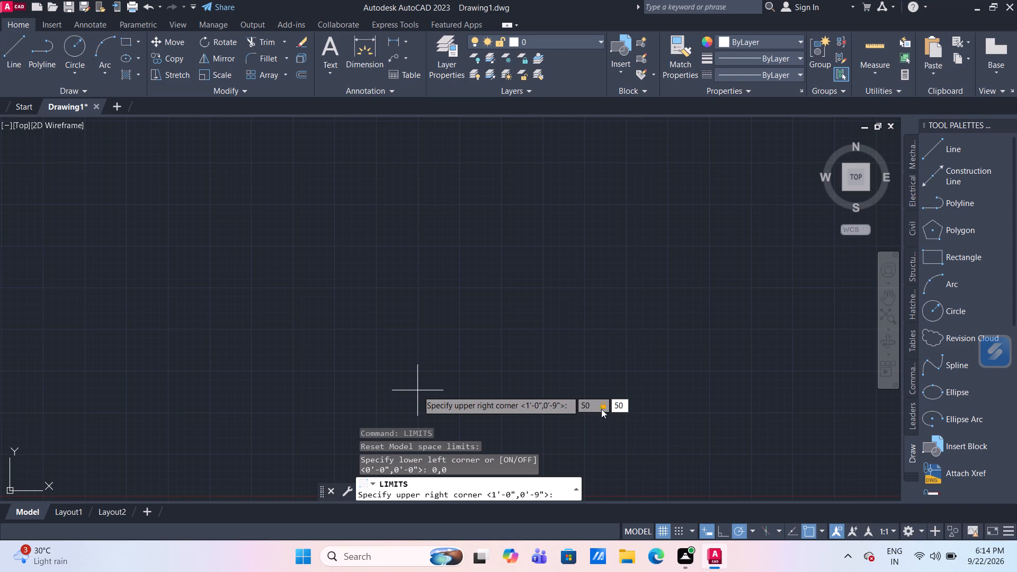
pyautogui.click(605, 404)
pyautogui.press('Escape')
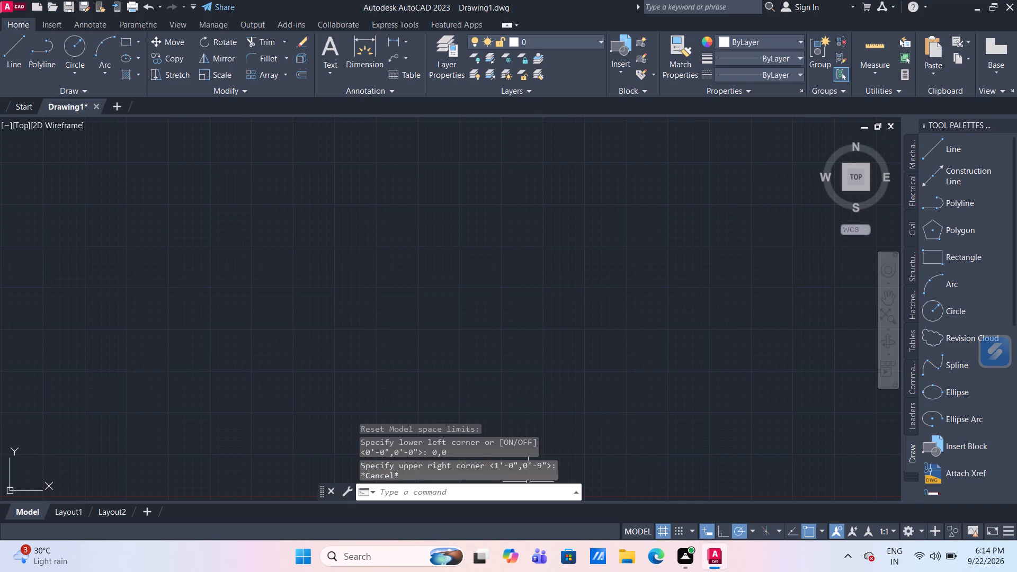
# Set the model space limits with lower-left corner 0,0 and upper-right corner 50',50'.
pyautogui.click(506, 497)
pyautogui.write('LIM')
pyautogui.press('Return')
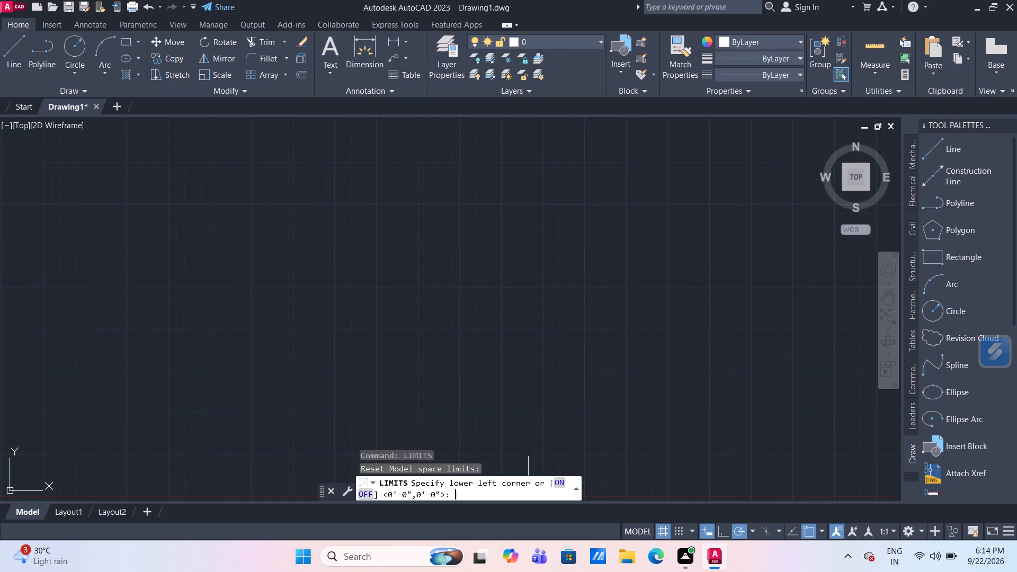
pyautogui.write('0,0')
pyautogui.press('Return')
pyautogui.write("50',50'")
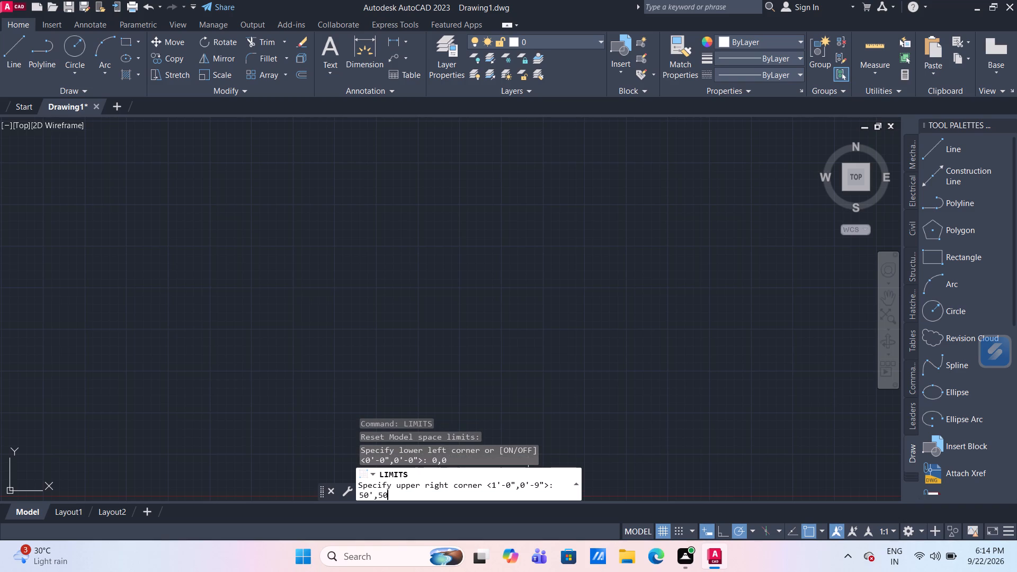
pyautogui.press('Return')
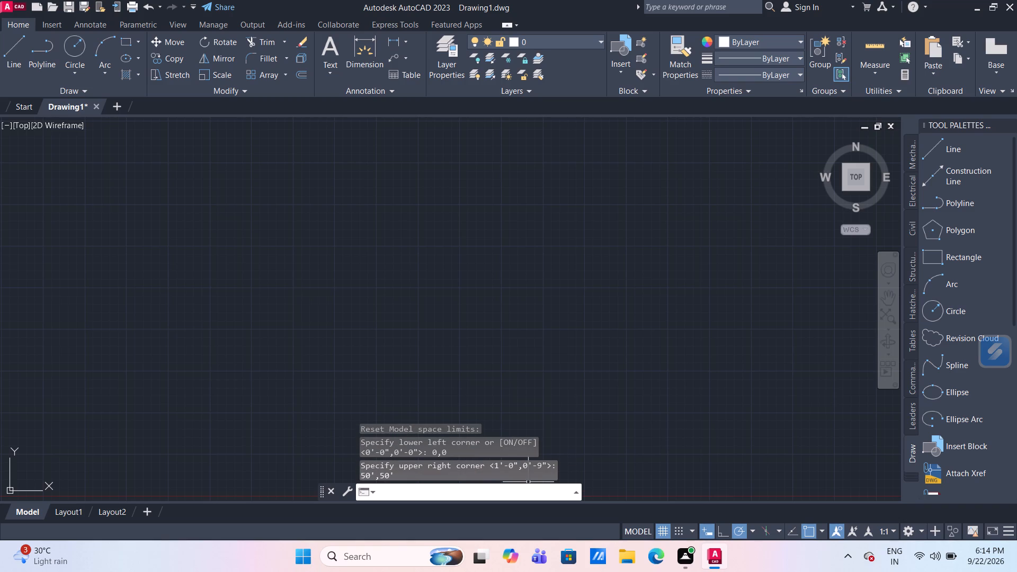
# Run Zoom with the All option to fit the drawing limits in view.
pyautogui.press('z')
pyautogui.press('Return')
pyautogui.press('a')
pyautogui.press('Return')
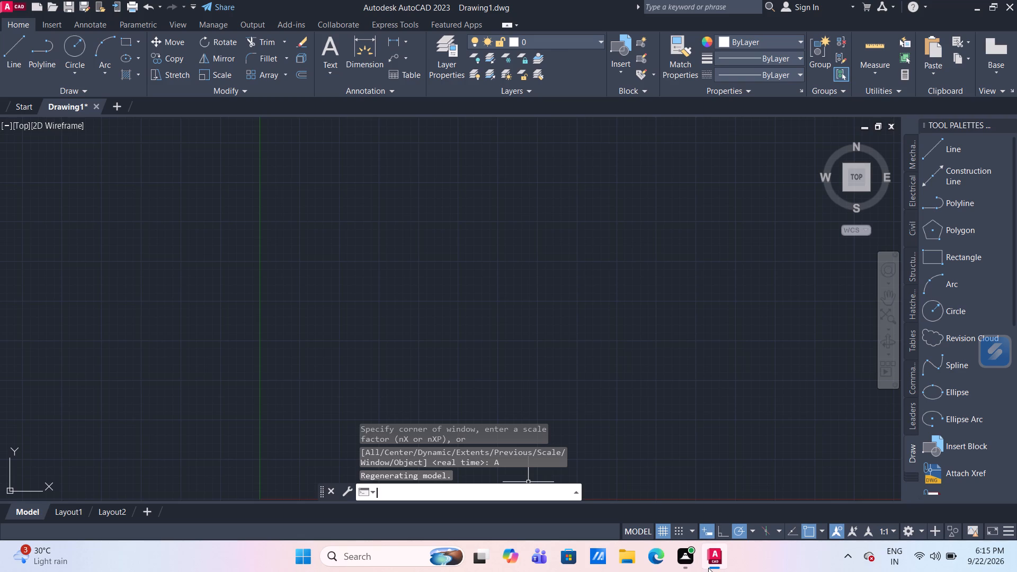
pyautogui.click(465, 496)
pyautogui.scroll(-1, 420, 361)
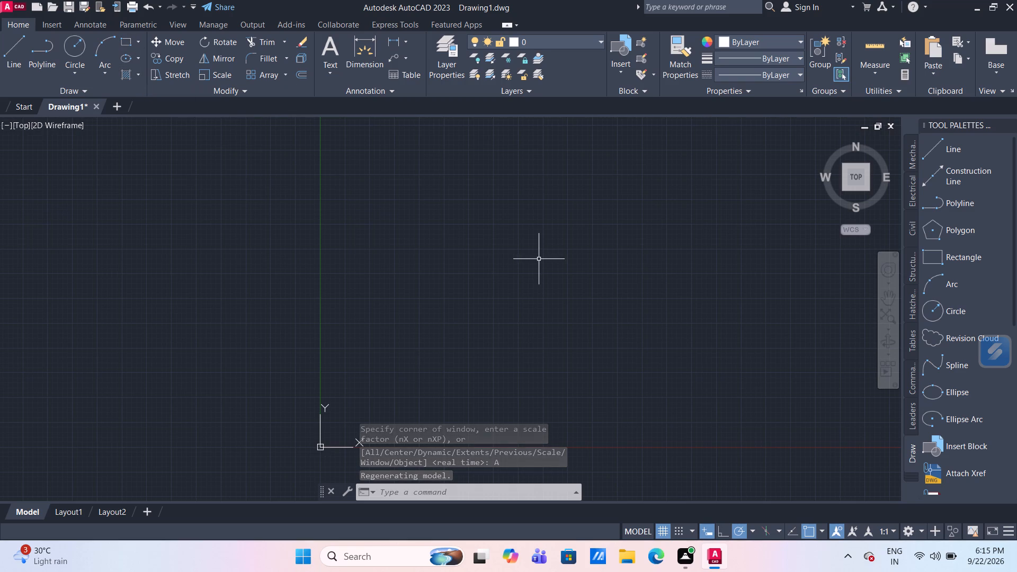
# Modify the Standard dimension style to use an arrow size of 6".
pyautogui.press('d')
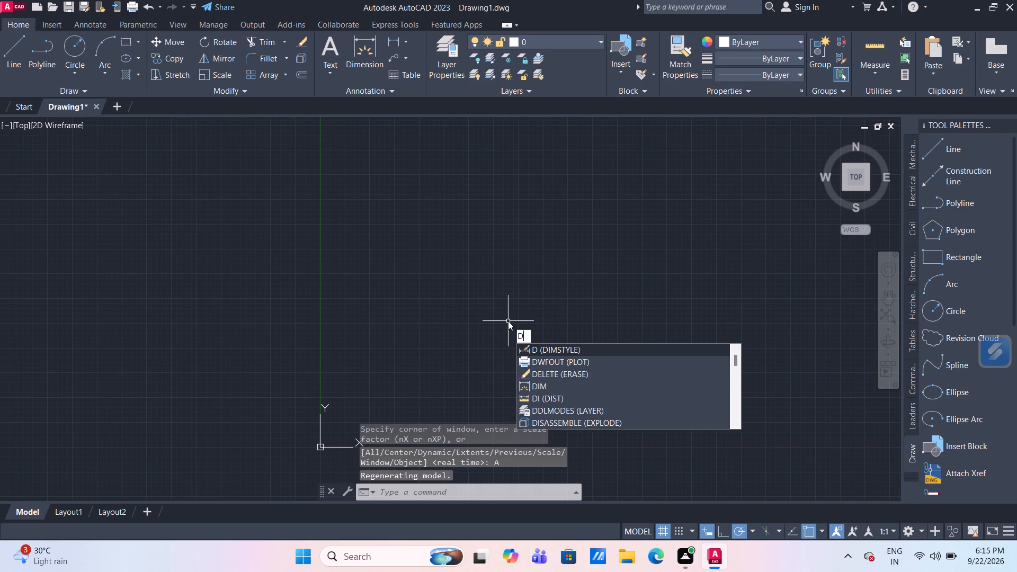
pyautogui.press('Return')
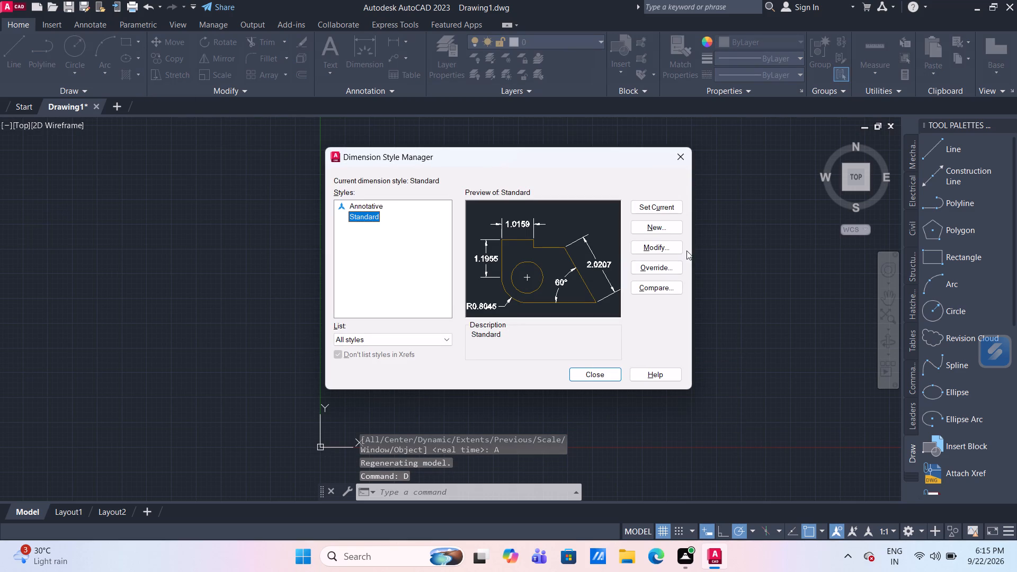
pyautogui.click(660, 245)
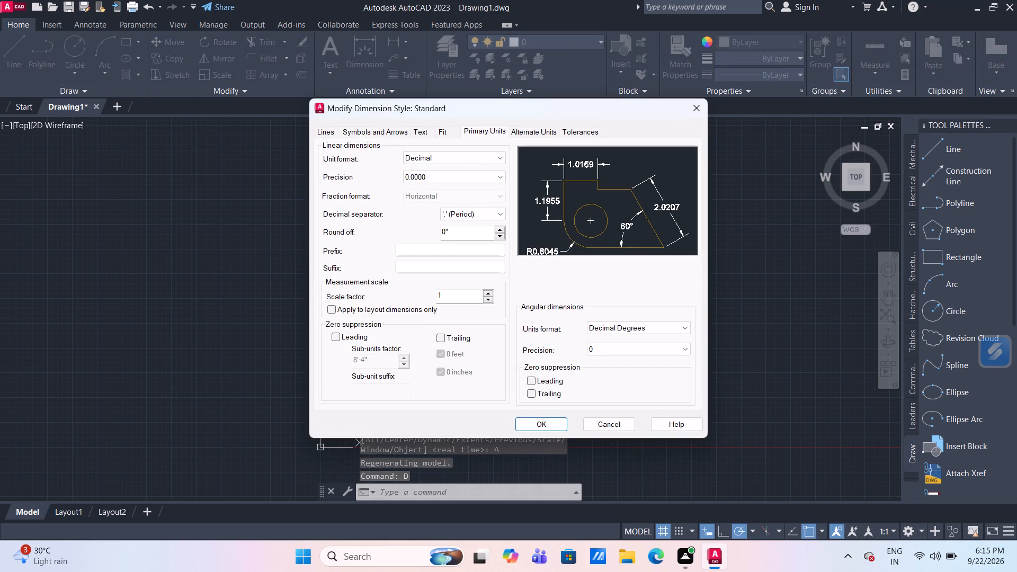
pyautogui.click(385, 132)
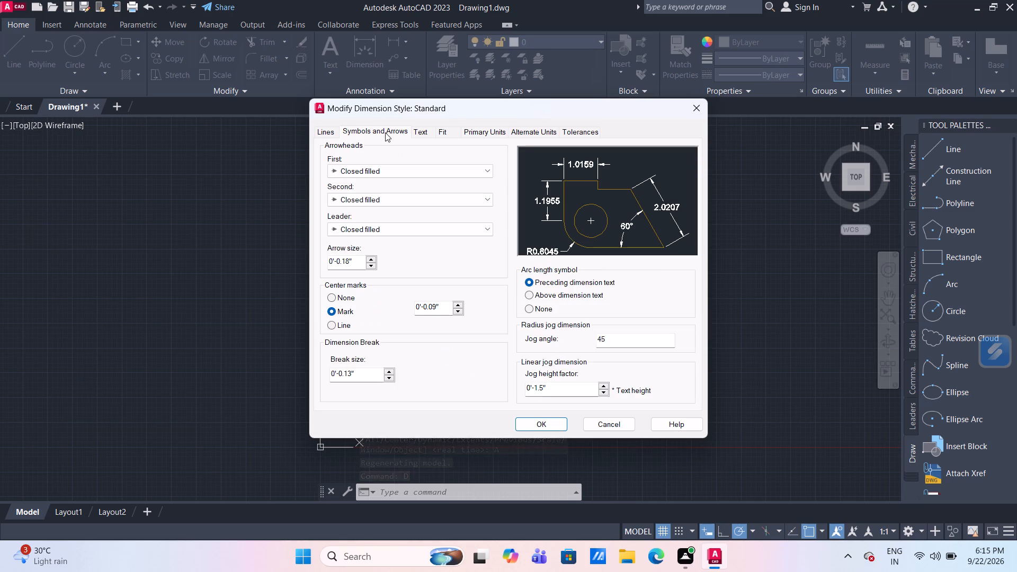
pyautogui.moveTo(356, 261); pyautogui.dragTo(310, 262)
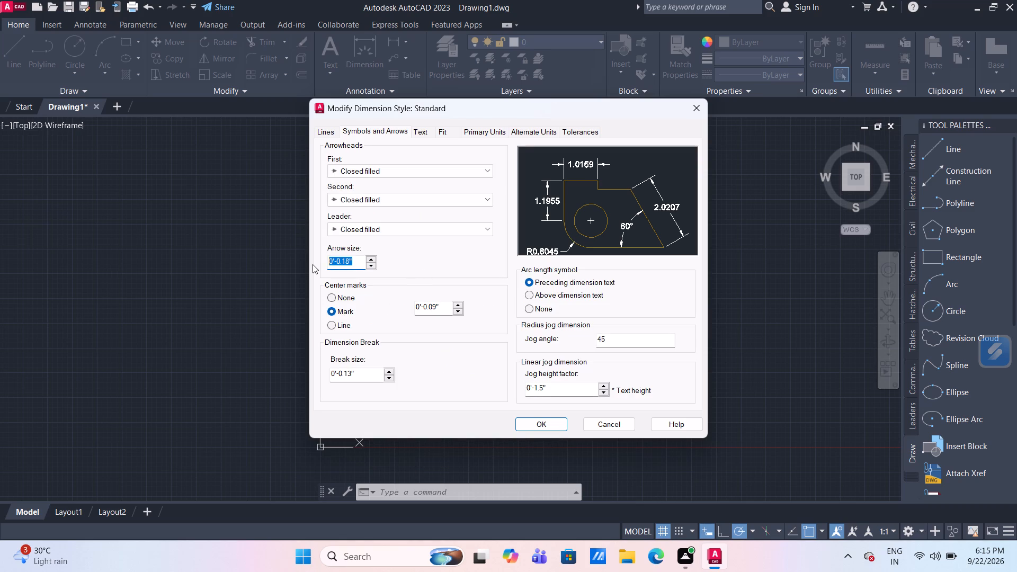
pyautogui.write('6"')
pyautogui.press('Return')
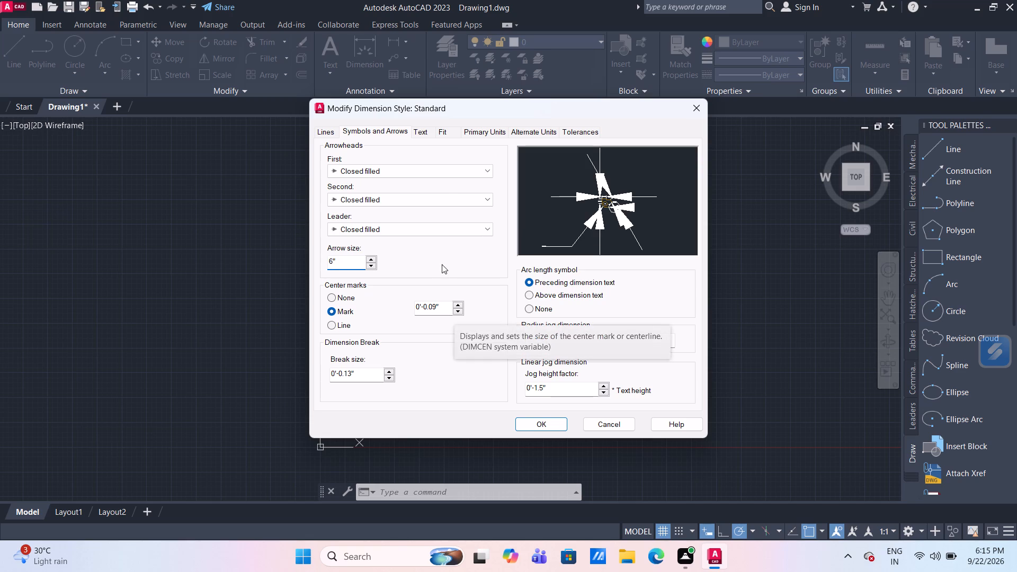
# Set the Standard dimension style's text height to 9".
pyautogui.click(423, 130)
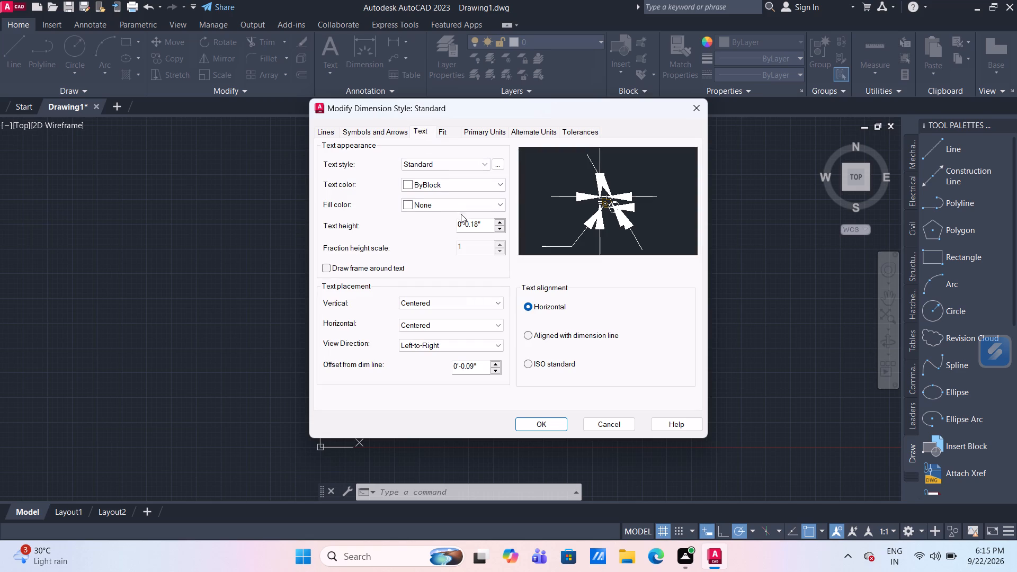
pyautogui.moveTo(478, 226); pyautogui.dragTo(442, 223)
pyautogui.moveTo(485, 220); pyautogui.dragTo(481, 220)
pyautogui.moveTo(481, 220); pyautogui.dragTo(453, 218)
pyautogui.write('9"')
pyautogui.press('Return')
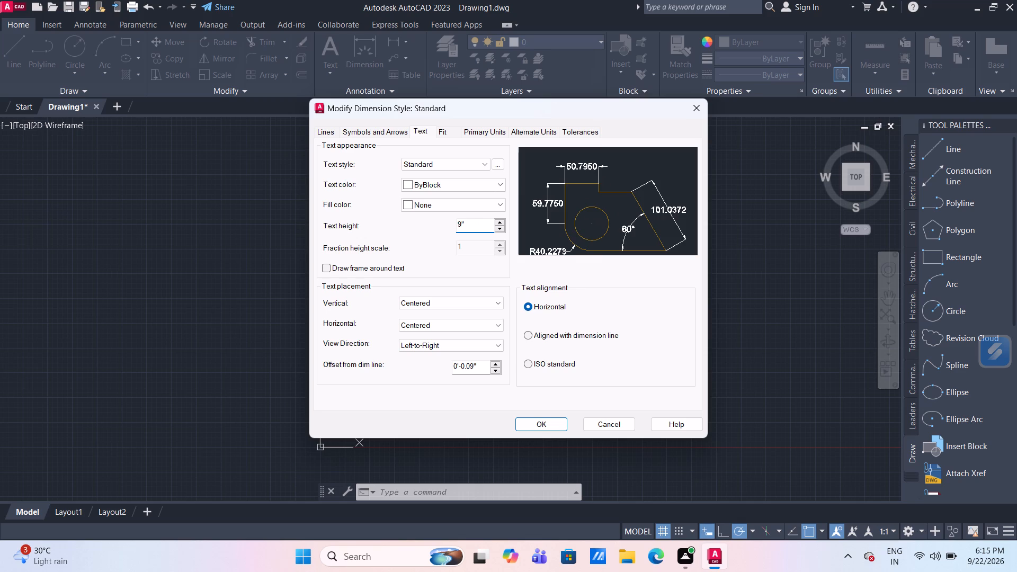
# Set the Standard dimension style's primary units to Engineering with 0'-0" precision and make the style current.
pyautogui.click(490, 133)
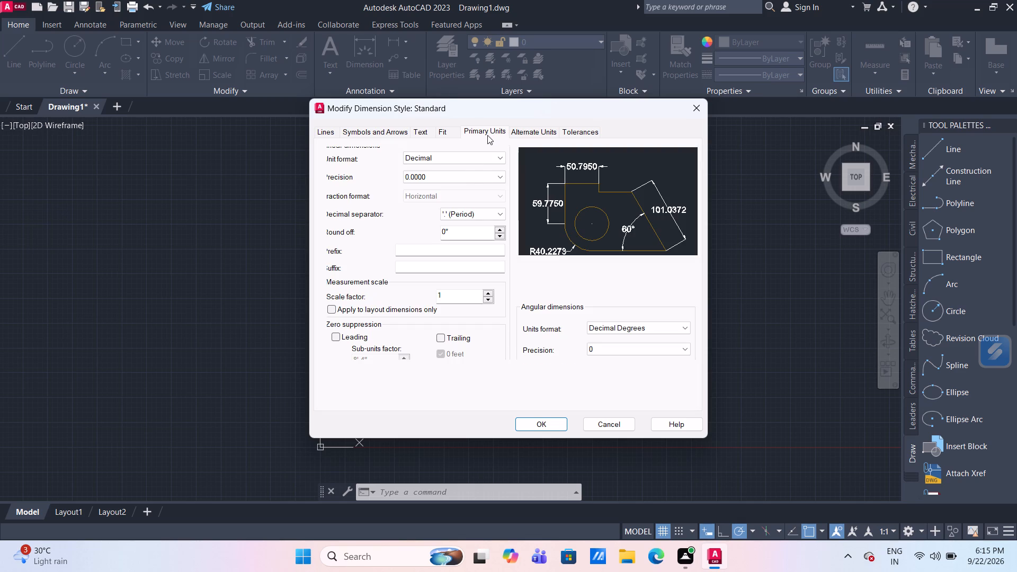
pyautogui.click(471, 159)
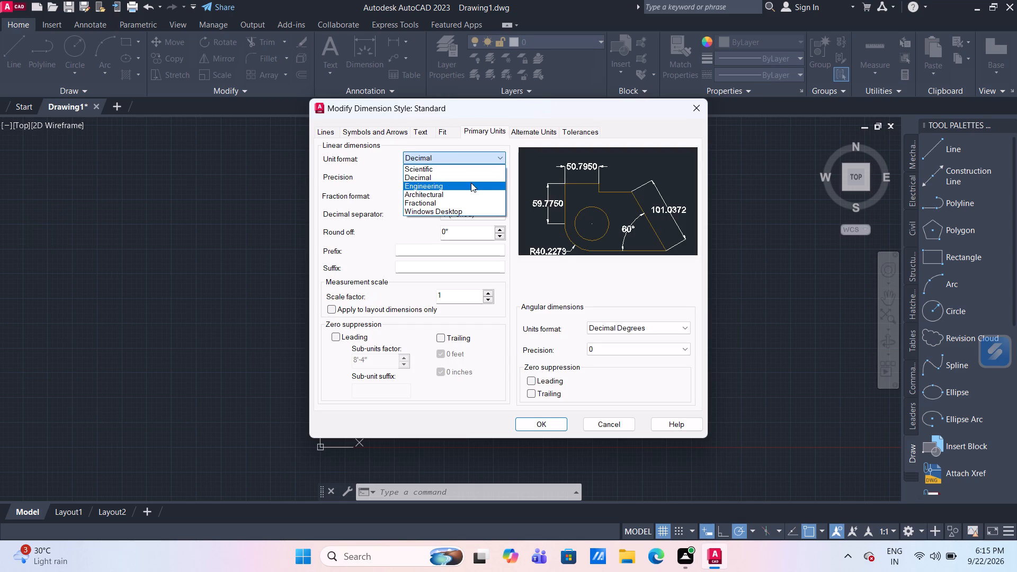
pyautogui.click(471, 183)
pyautogui.click(480, 175)
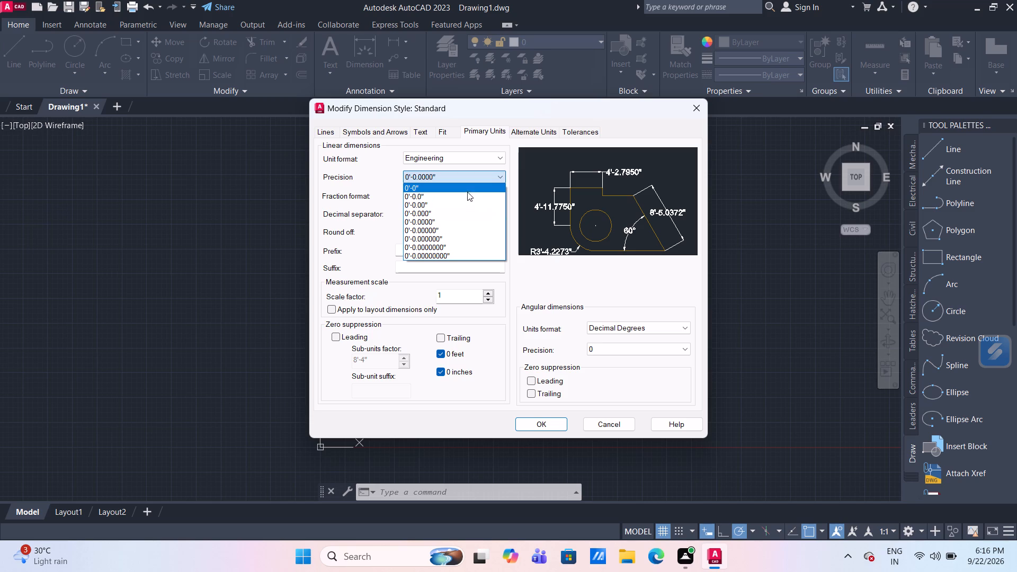
pyautogui.click(467, 190)
pyautogui.scroll(-3, 498, 230)
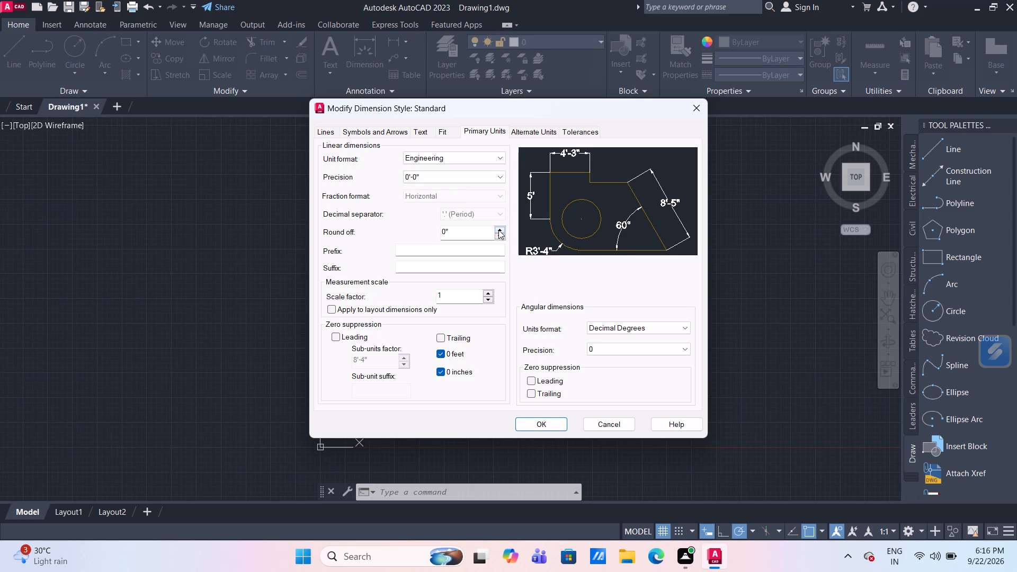
pyautogui.click(533, 421)
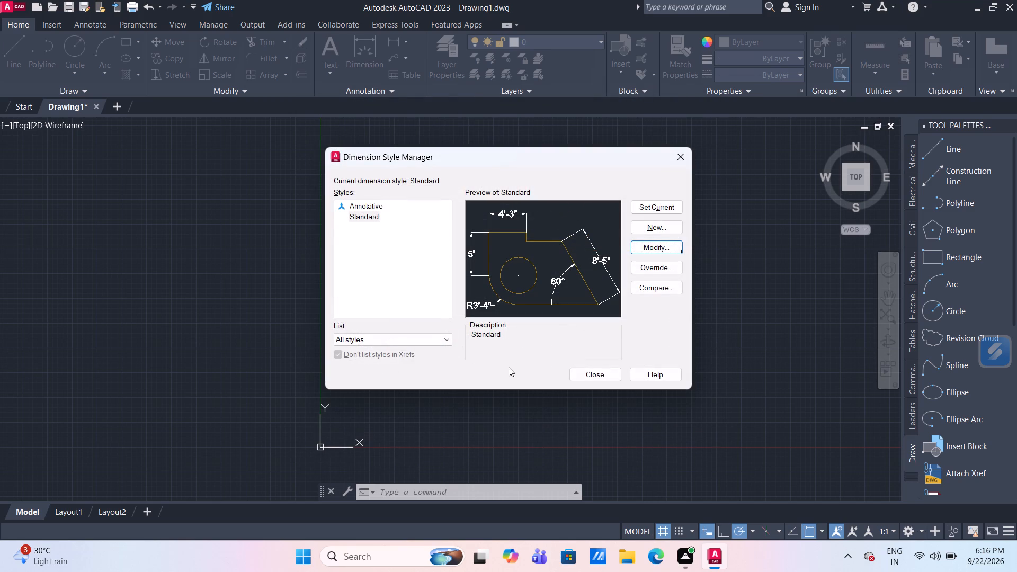
pyautogui.click(650, 206)
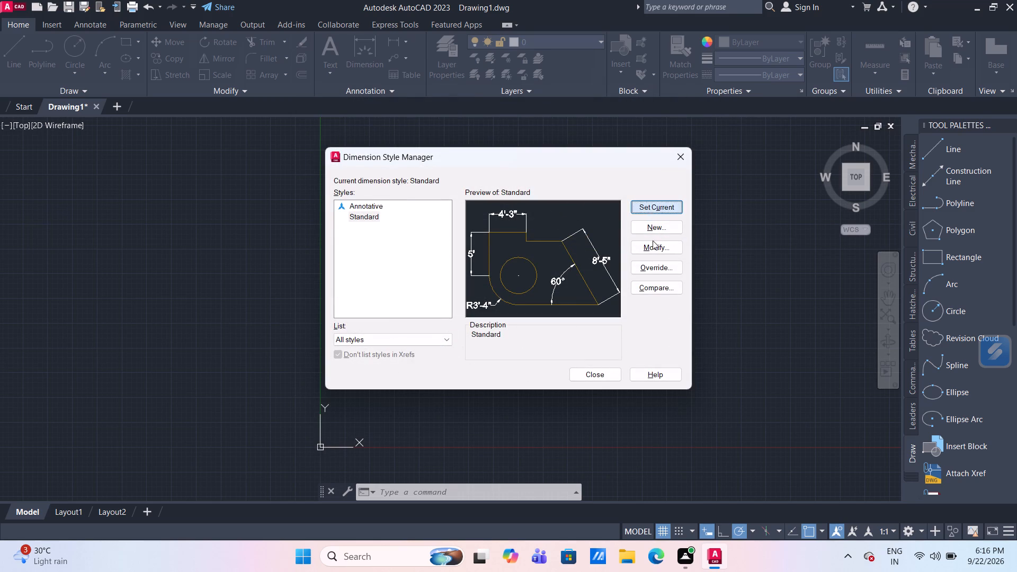
pyautogui.click(594, 374)
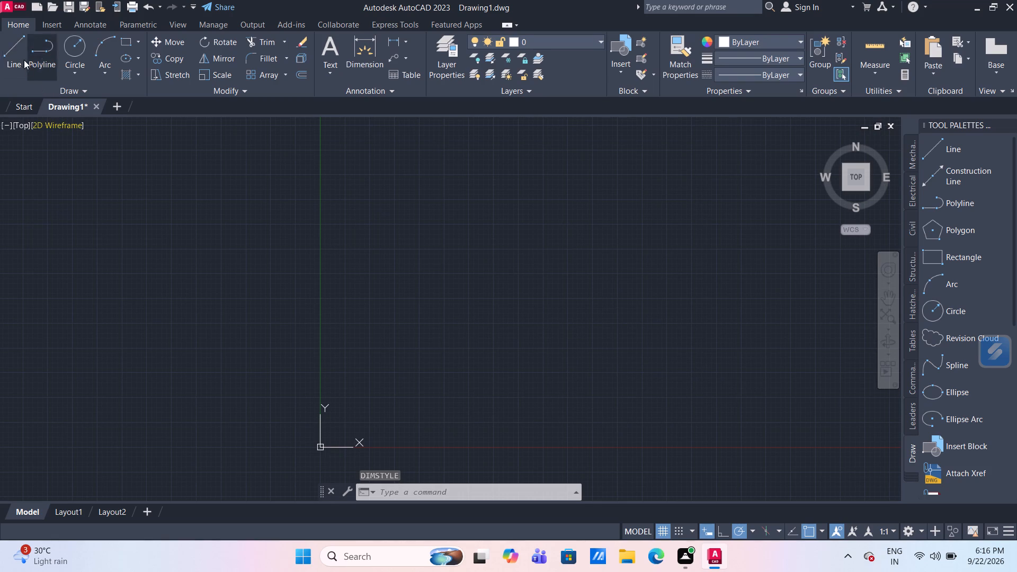
# Draw a rectangle 45' wide and 48' high, placed freely above the X axis and clear of the Y axis.
pyautogui.click(124, 42)
pyautogui.moveTo(442, 214); pyautogui.dragTo(256, 219, button='middle')
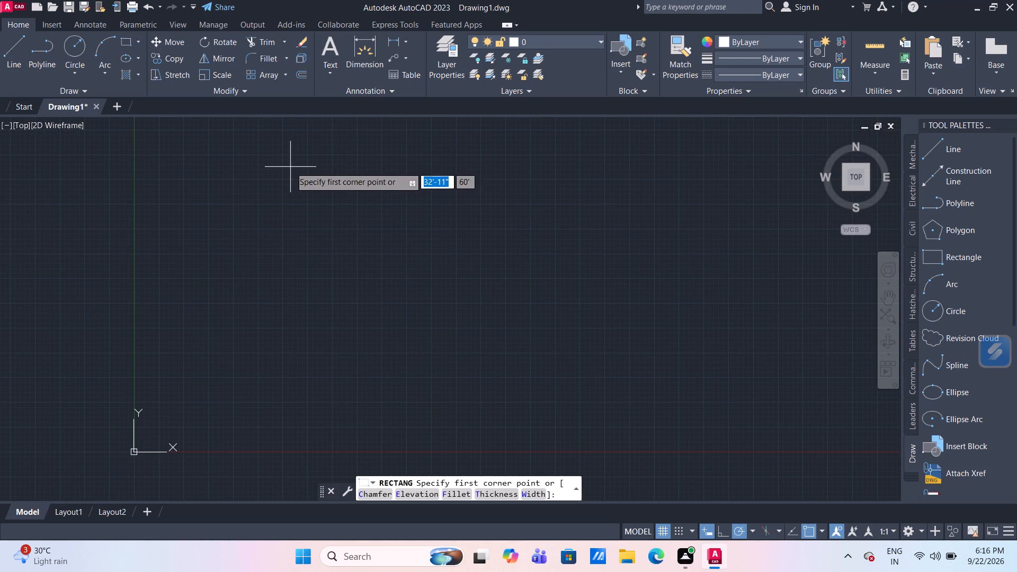
pyautogui.click(271, 170)
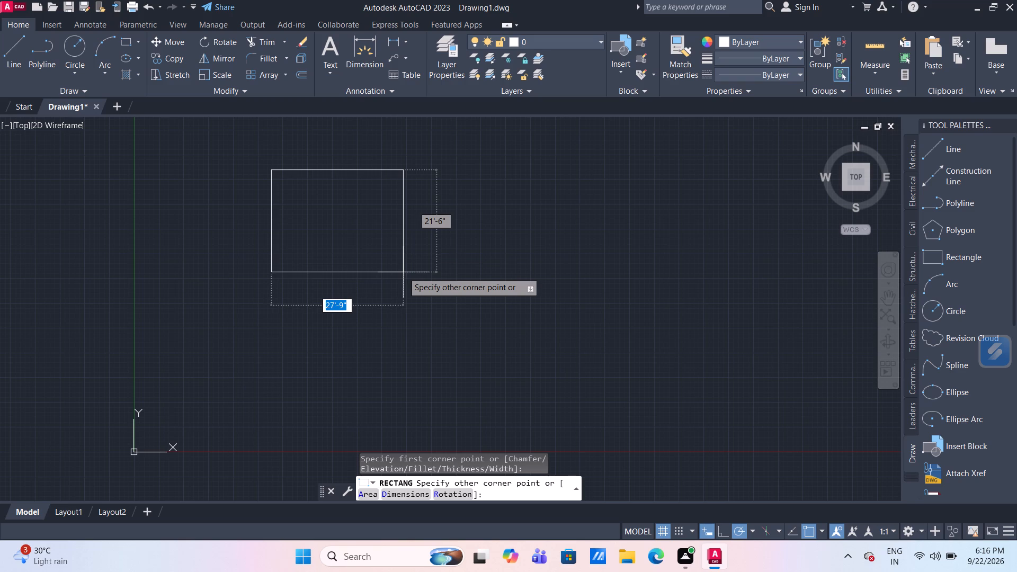
pyautogui.write("45'")
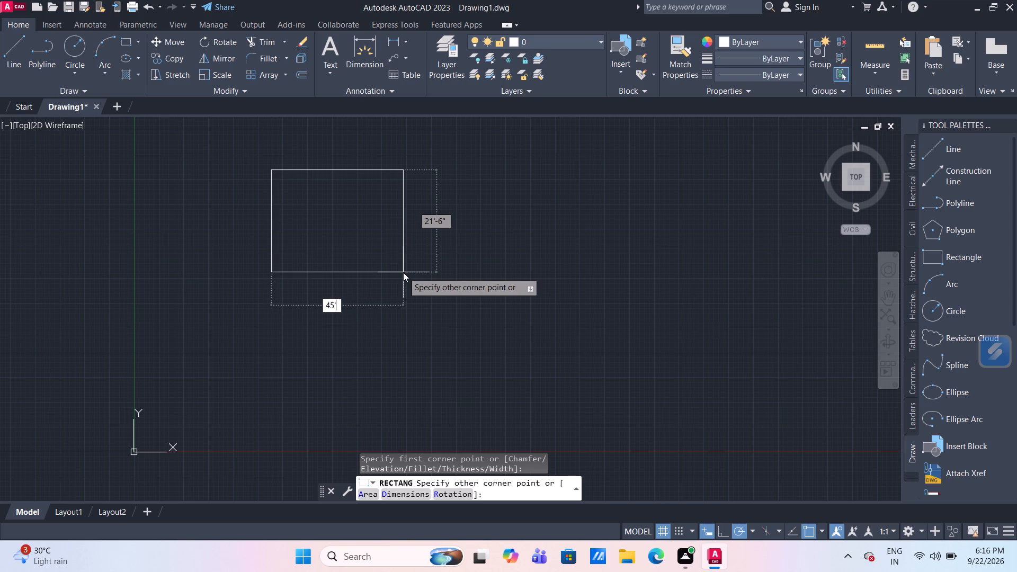
pyautogui.press('Tab')
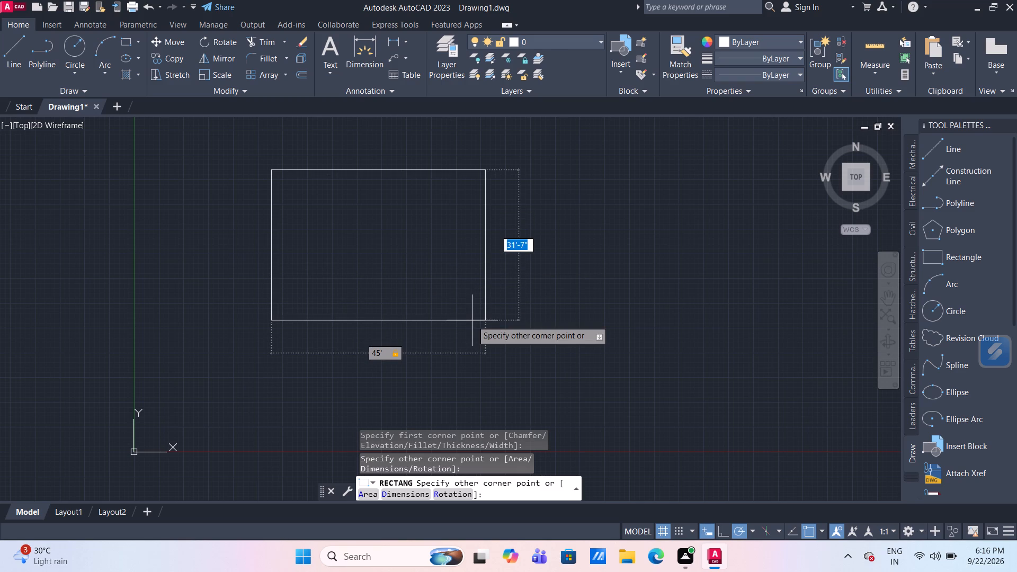
pyautogui.write("48'")
pyautogui.press('Return')
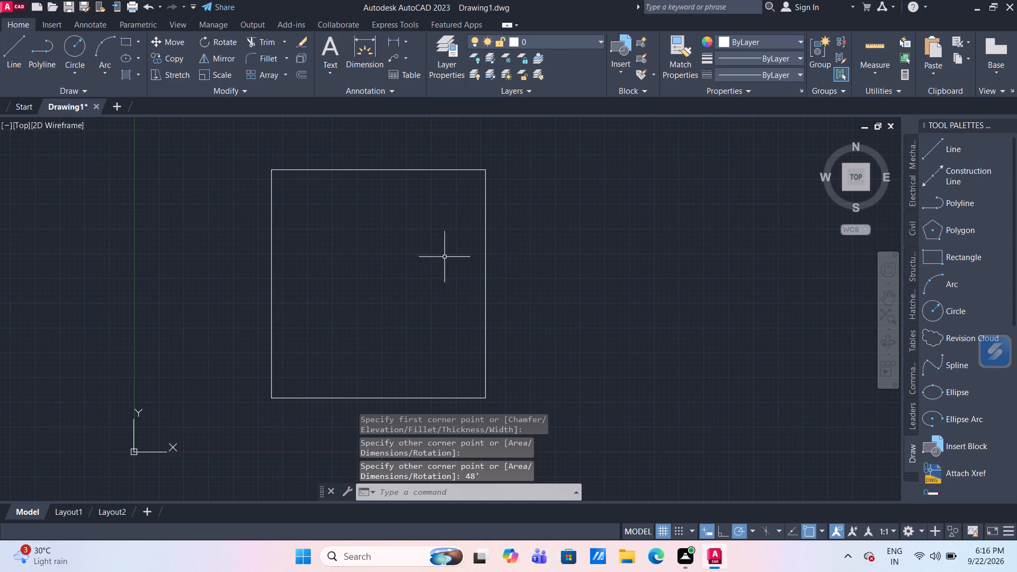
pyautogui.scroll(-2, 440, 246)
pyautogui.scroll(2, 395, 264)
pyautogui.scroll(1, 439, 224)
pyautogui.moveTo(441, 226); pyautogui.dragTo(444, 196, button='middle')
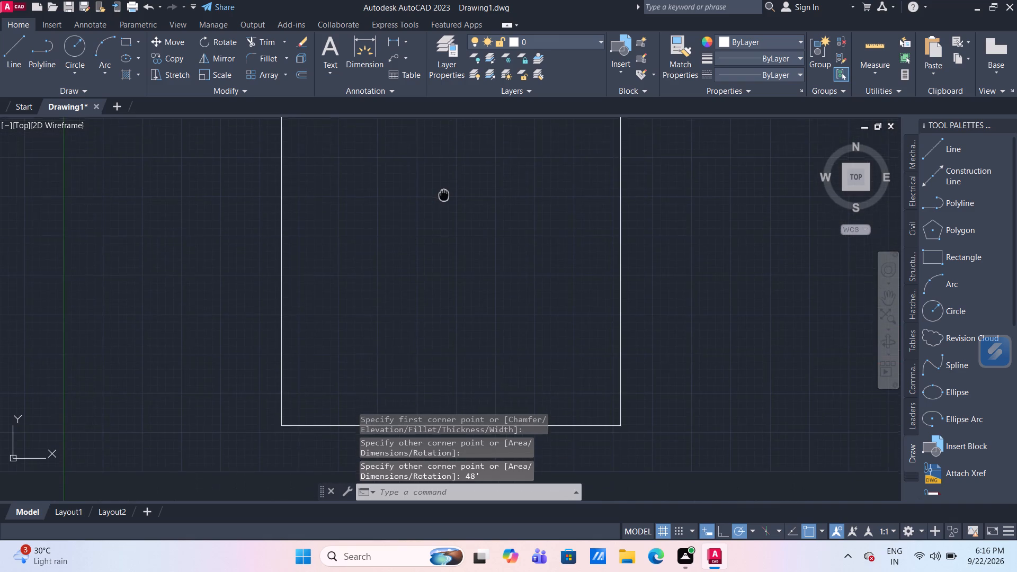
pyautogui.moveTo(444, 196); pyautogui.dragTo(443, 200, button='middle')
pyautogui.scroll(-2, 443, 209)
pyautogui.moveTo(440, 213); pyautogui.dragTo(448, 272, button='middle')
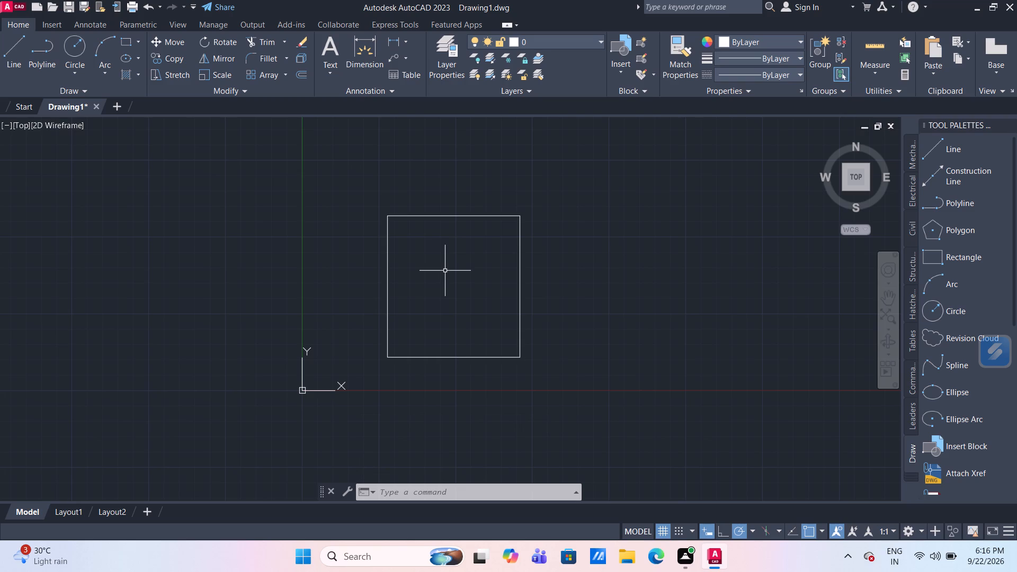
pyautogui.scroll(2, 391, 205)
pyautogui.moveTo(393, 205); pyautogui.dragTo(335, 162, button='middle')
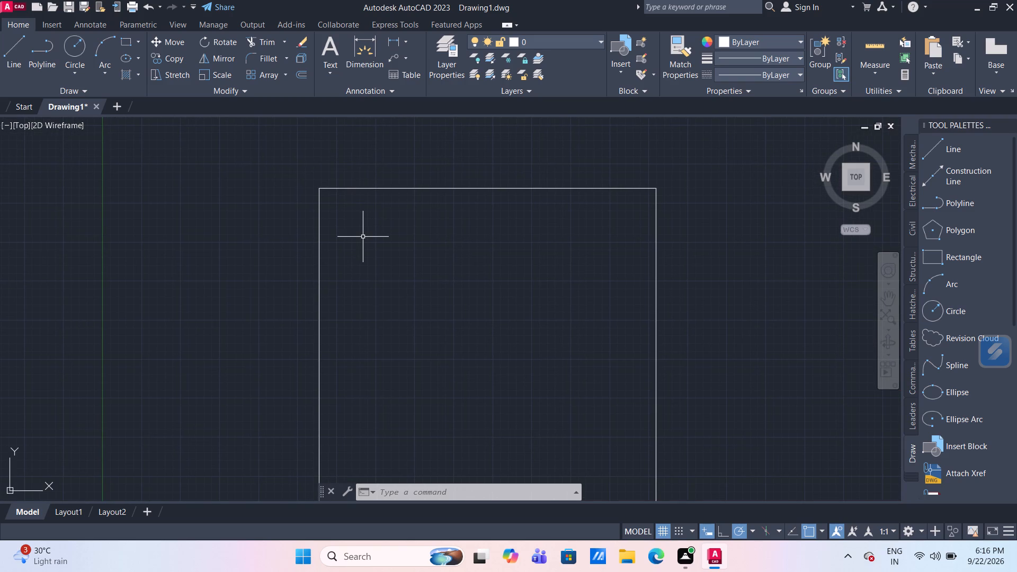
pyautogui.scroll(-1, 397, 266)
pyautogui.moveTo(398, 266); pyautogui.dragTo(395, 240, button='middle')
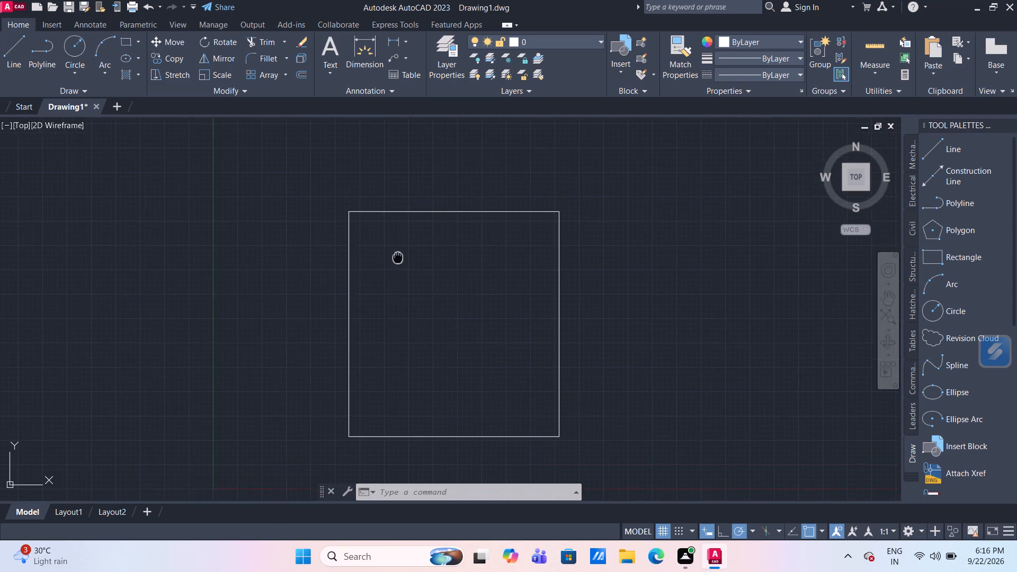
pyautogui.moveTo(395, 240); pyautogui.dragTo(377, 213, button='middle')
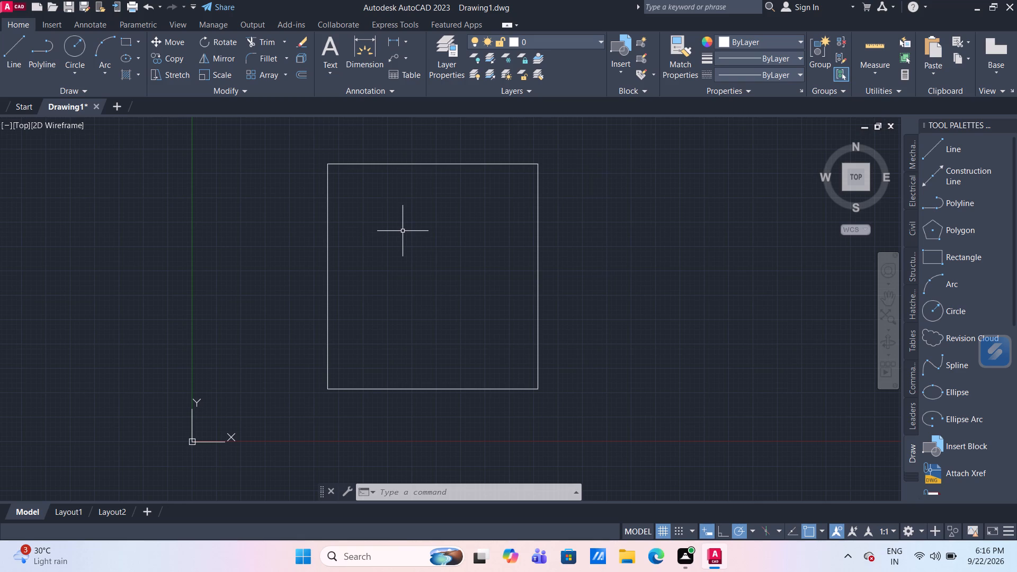
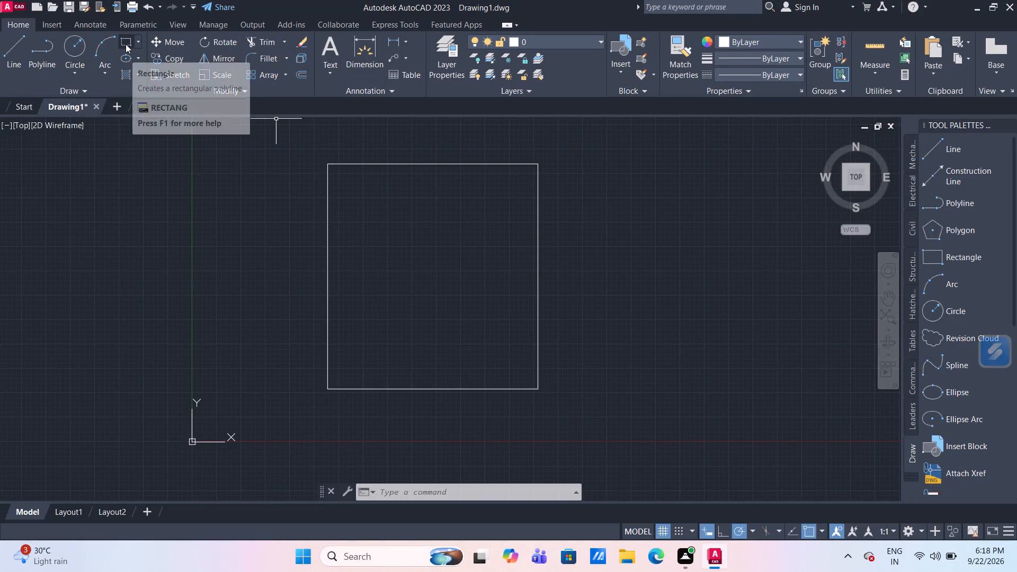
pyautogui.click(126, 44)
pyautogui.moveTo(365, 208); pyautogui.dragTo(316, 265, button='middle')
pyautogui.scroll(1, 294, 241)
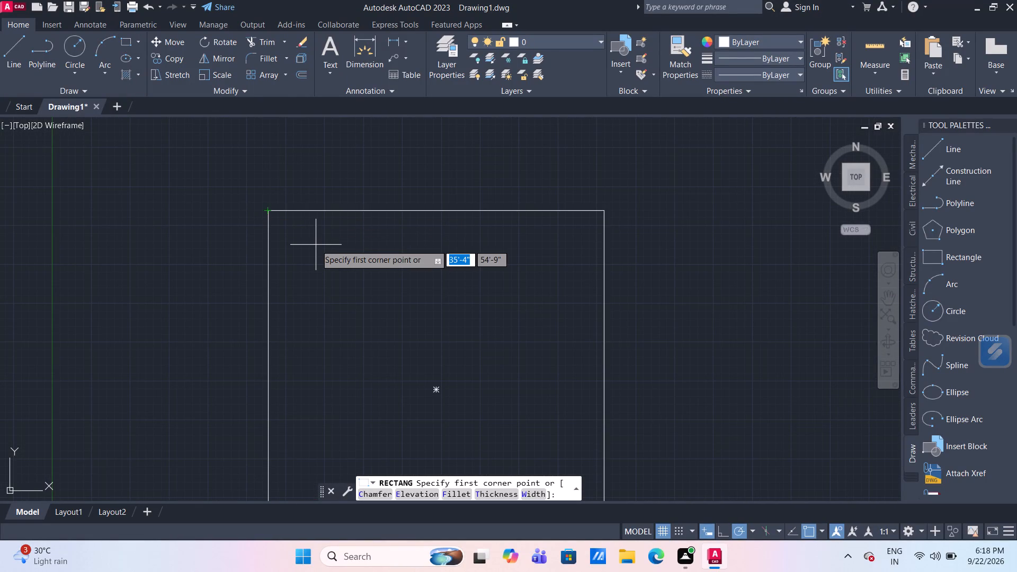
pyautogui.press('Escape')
# Offset the 45' by 48' rectangle inward by 9" to form the outer wall thickness.
pyautogui.press('o')
pyautogui.press('Return')
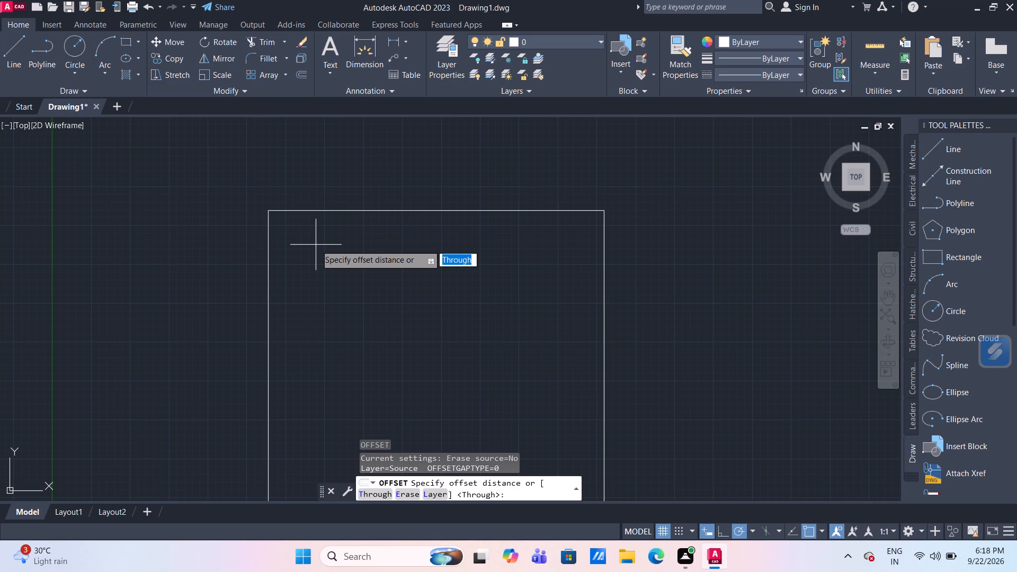
pyautogui.press('Return')
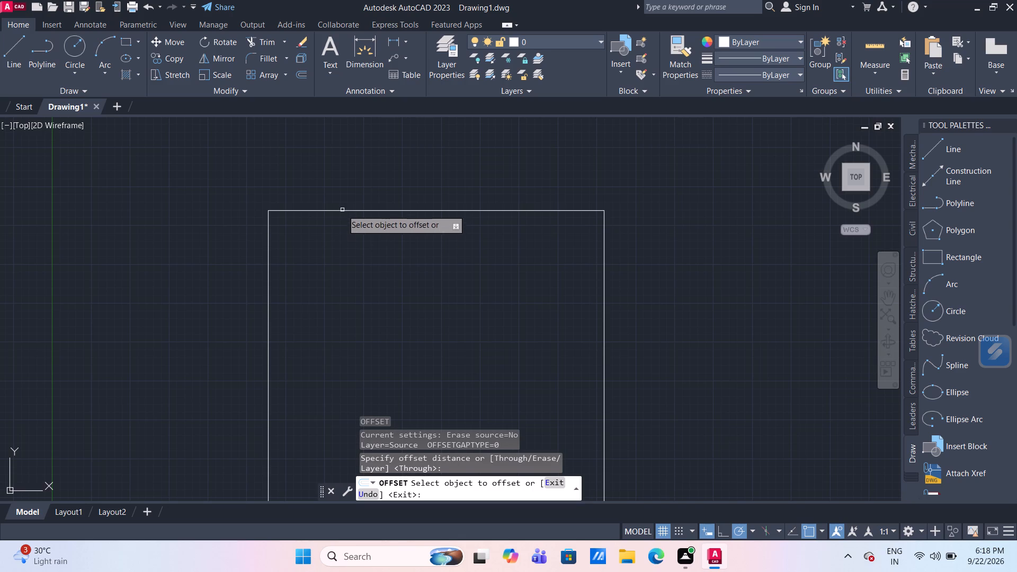
pyautogui.moveTo(342, 210); pyautogui.dragTo(346, 216)
pyautogui.write('9"')
pyautogui.press('Return')
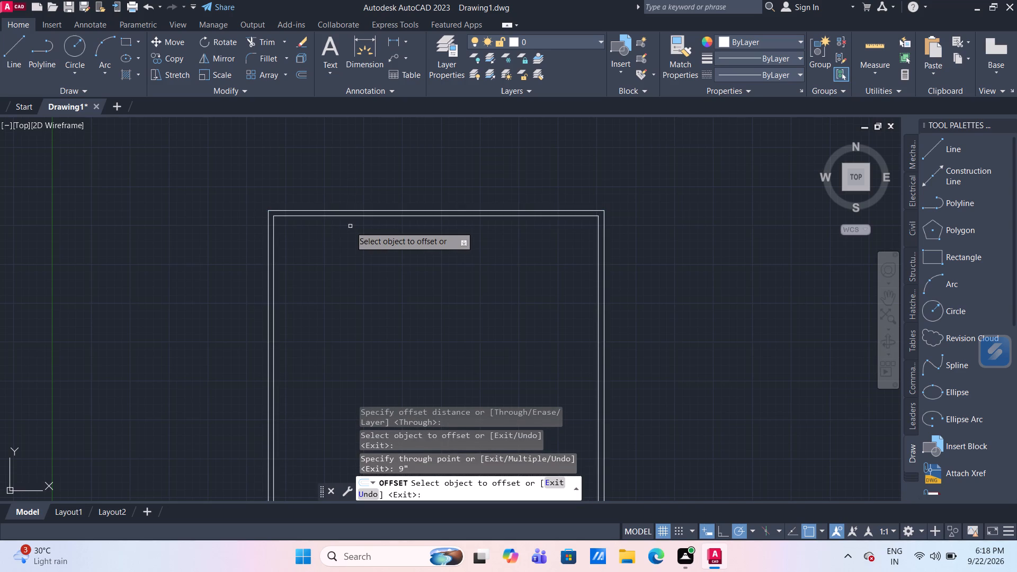
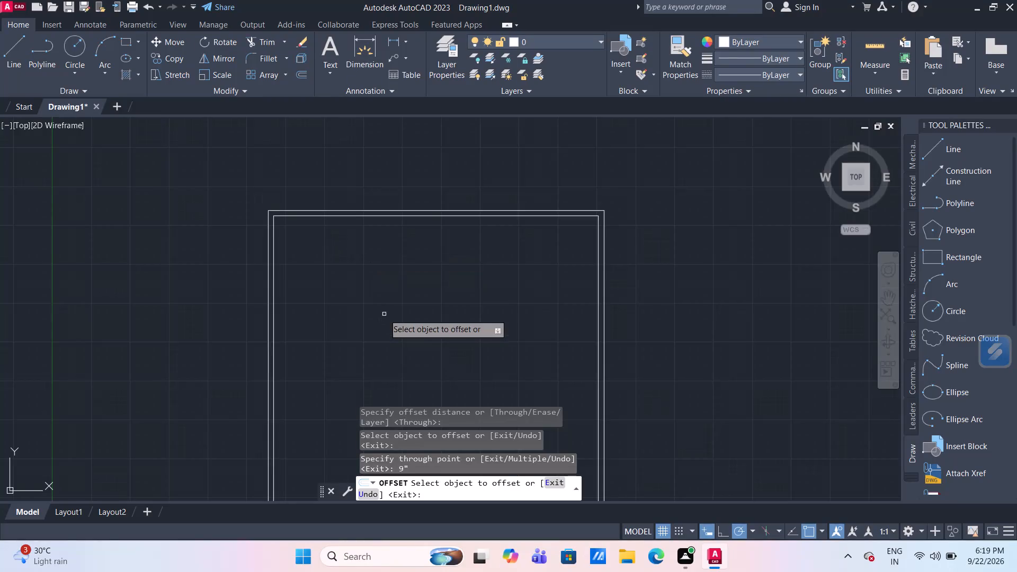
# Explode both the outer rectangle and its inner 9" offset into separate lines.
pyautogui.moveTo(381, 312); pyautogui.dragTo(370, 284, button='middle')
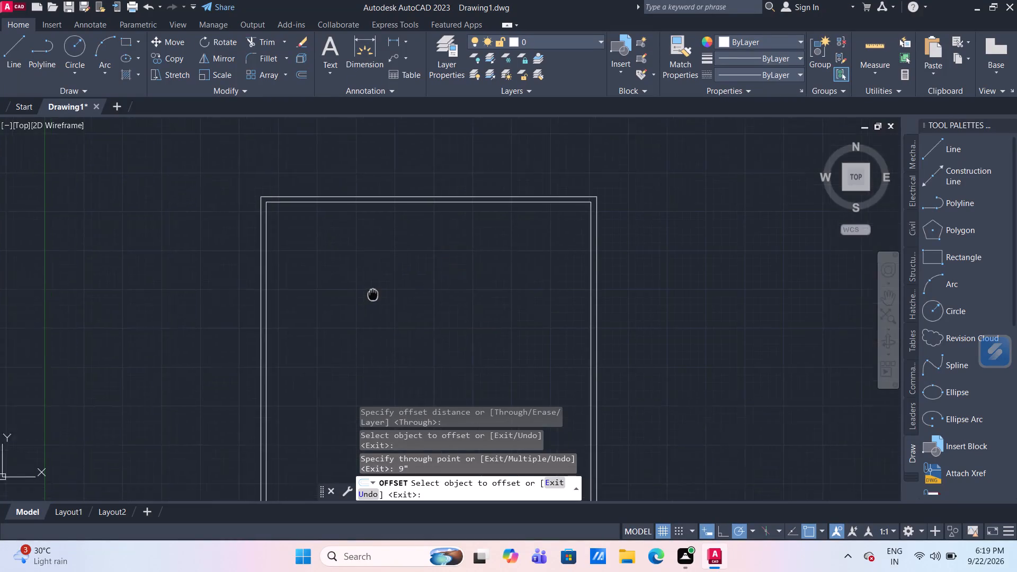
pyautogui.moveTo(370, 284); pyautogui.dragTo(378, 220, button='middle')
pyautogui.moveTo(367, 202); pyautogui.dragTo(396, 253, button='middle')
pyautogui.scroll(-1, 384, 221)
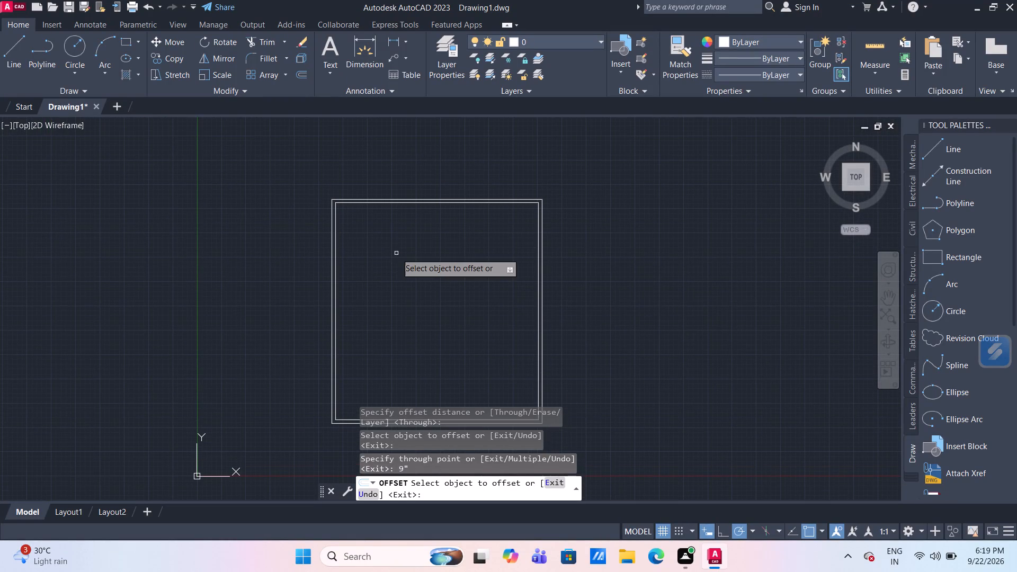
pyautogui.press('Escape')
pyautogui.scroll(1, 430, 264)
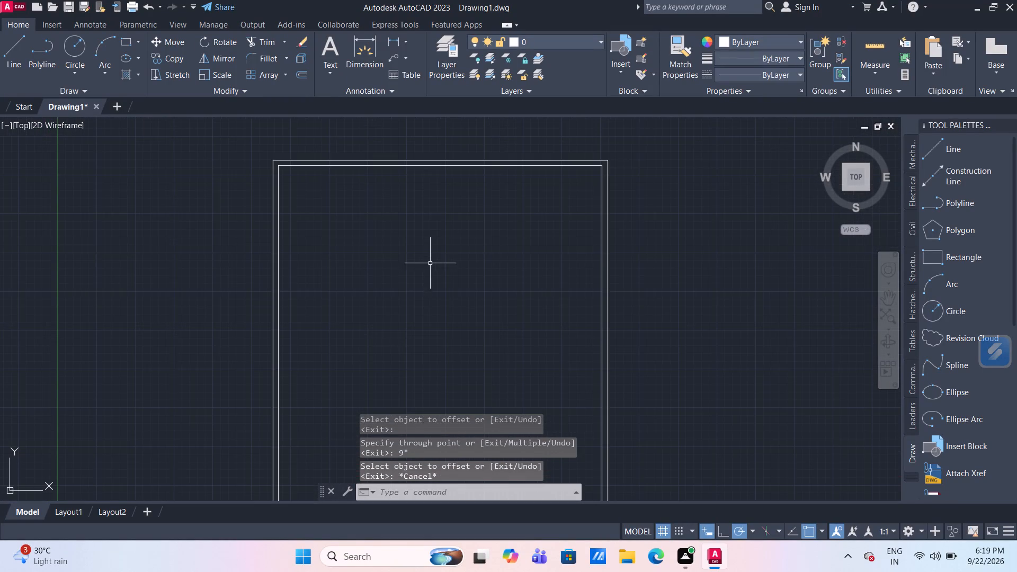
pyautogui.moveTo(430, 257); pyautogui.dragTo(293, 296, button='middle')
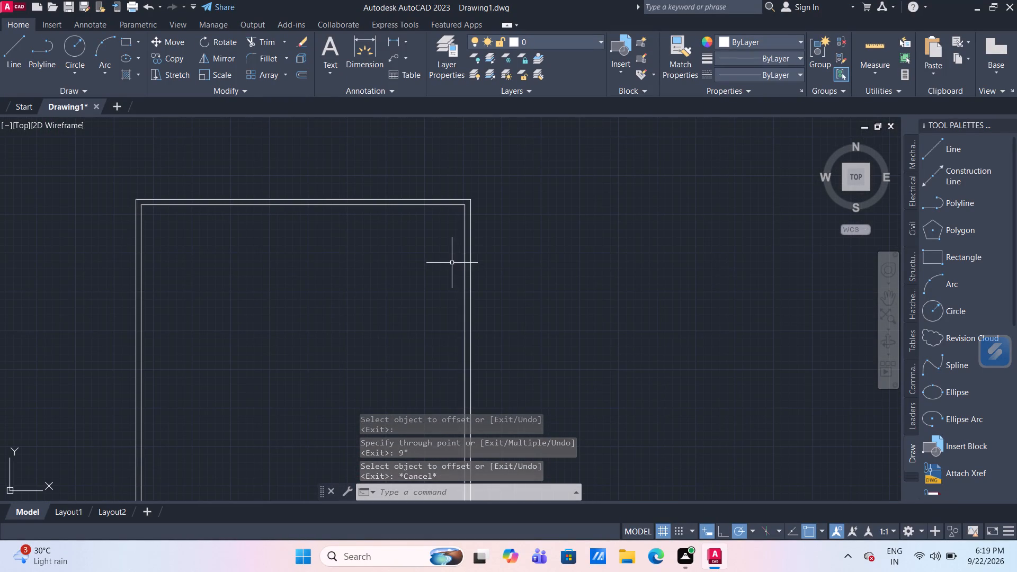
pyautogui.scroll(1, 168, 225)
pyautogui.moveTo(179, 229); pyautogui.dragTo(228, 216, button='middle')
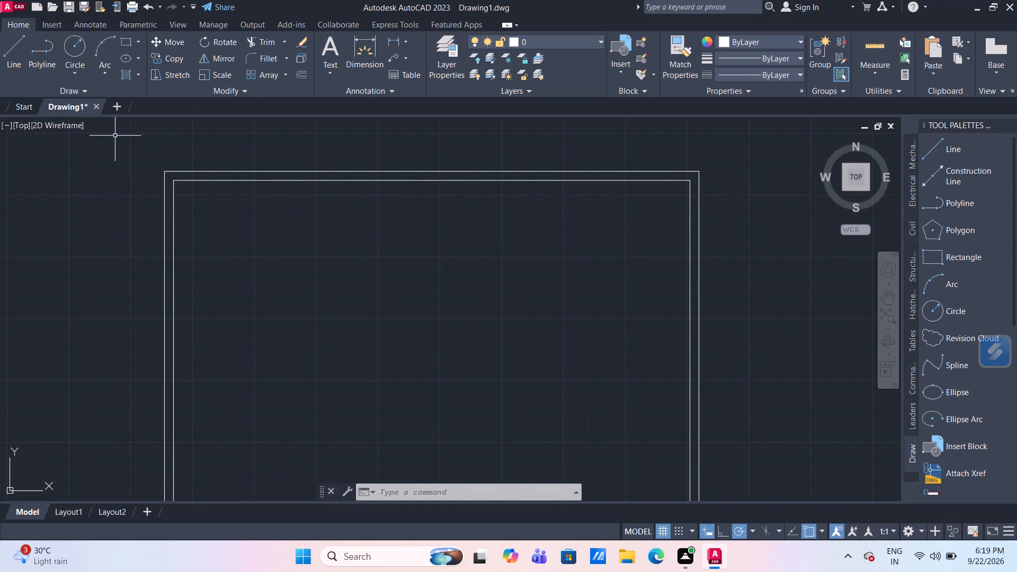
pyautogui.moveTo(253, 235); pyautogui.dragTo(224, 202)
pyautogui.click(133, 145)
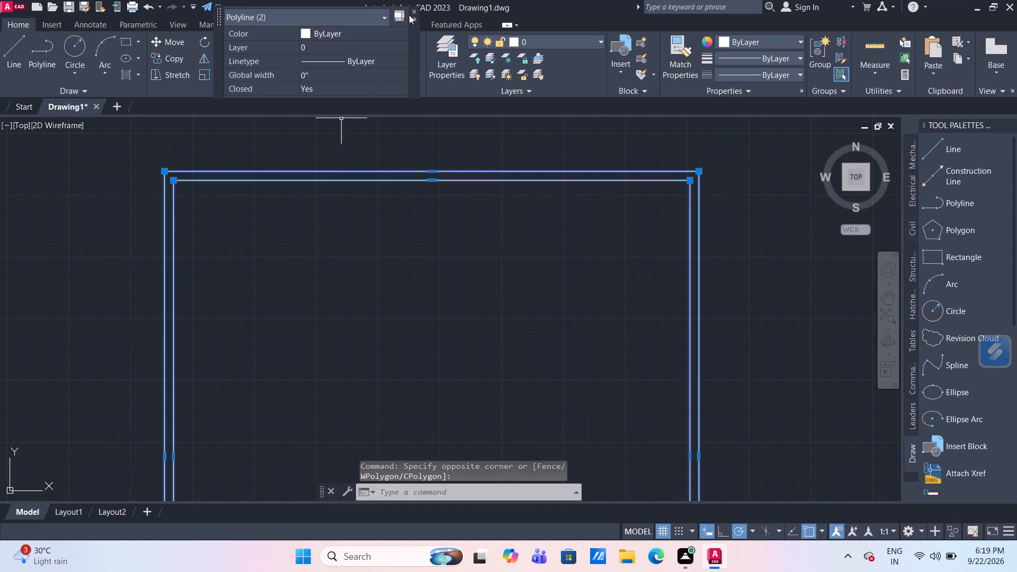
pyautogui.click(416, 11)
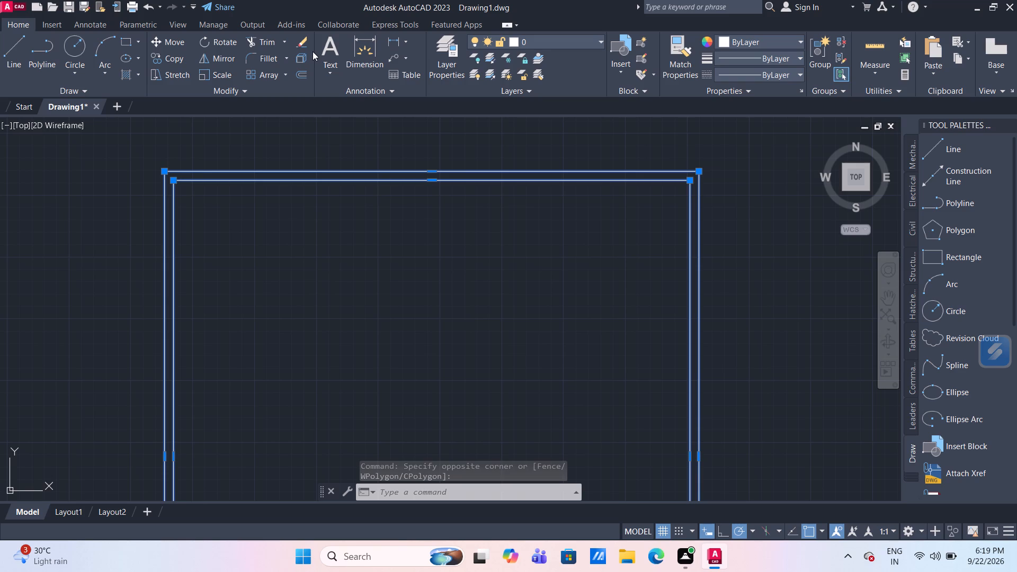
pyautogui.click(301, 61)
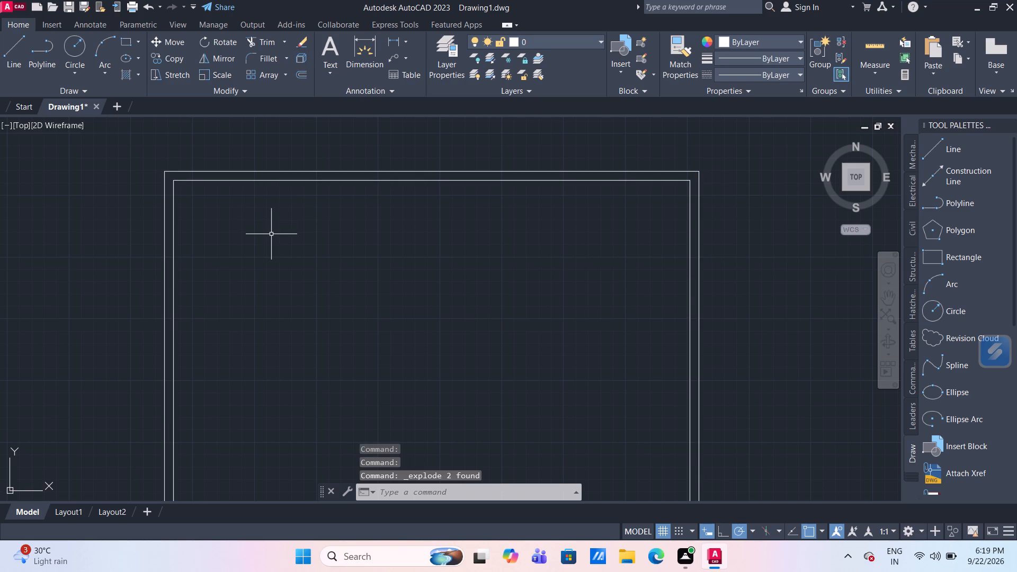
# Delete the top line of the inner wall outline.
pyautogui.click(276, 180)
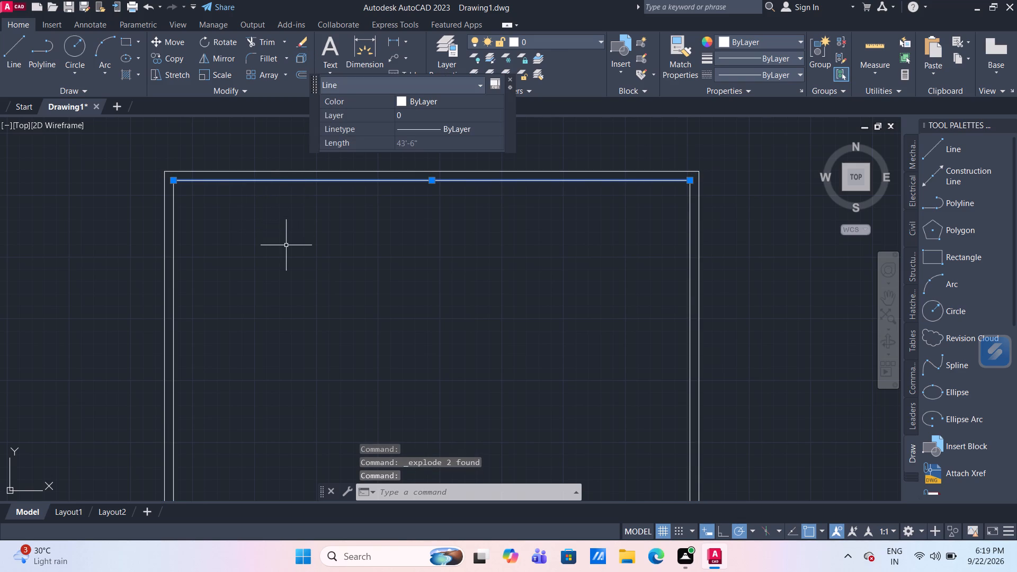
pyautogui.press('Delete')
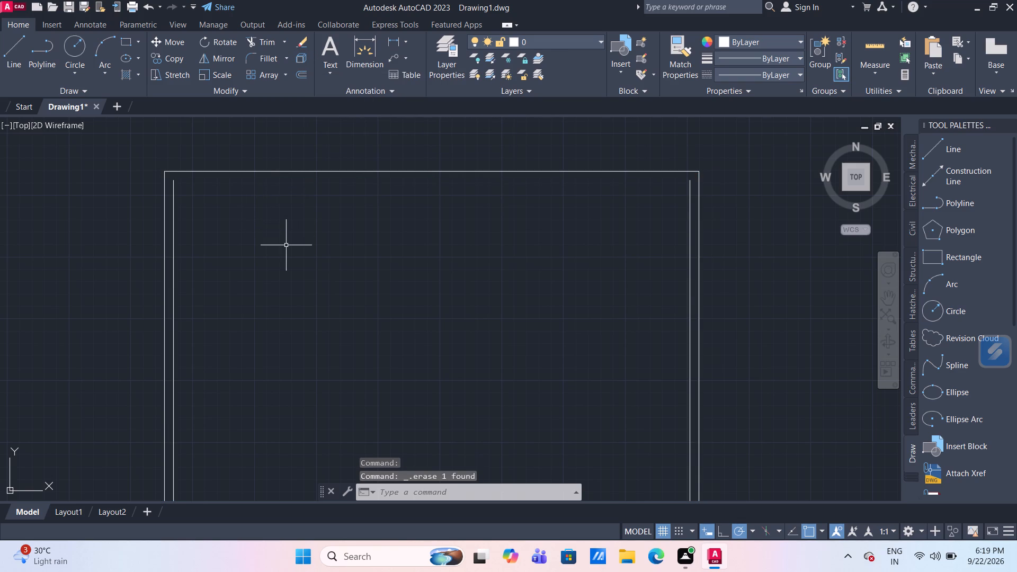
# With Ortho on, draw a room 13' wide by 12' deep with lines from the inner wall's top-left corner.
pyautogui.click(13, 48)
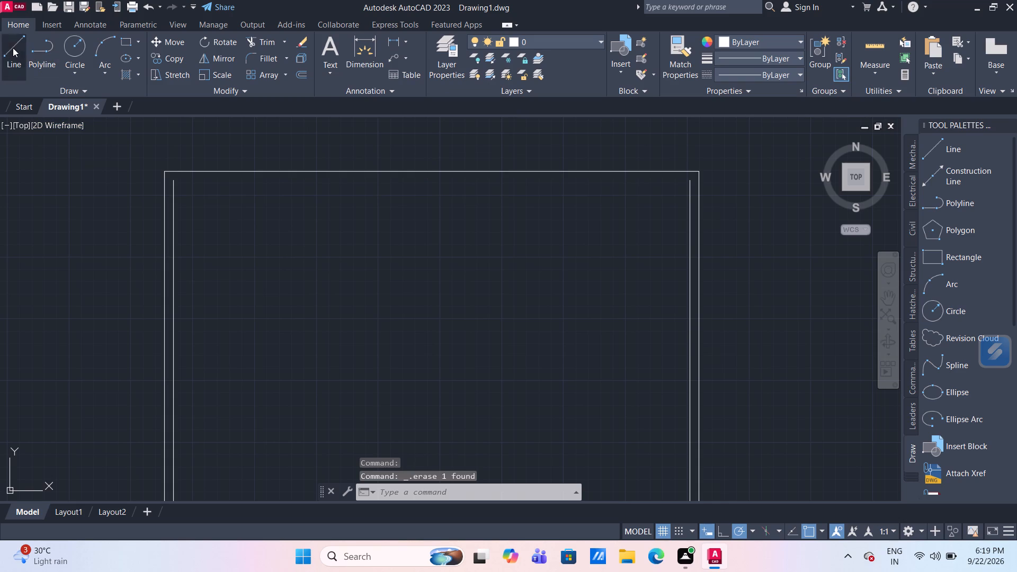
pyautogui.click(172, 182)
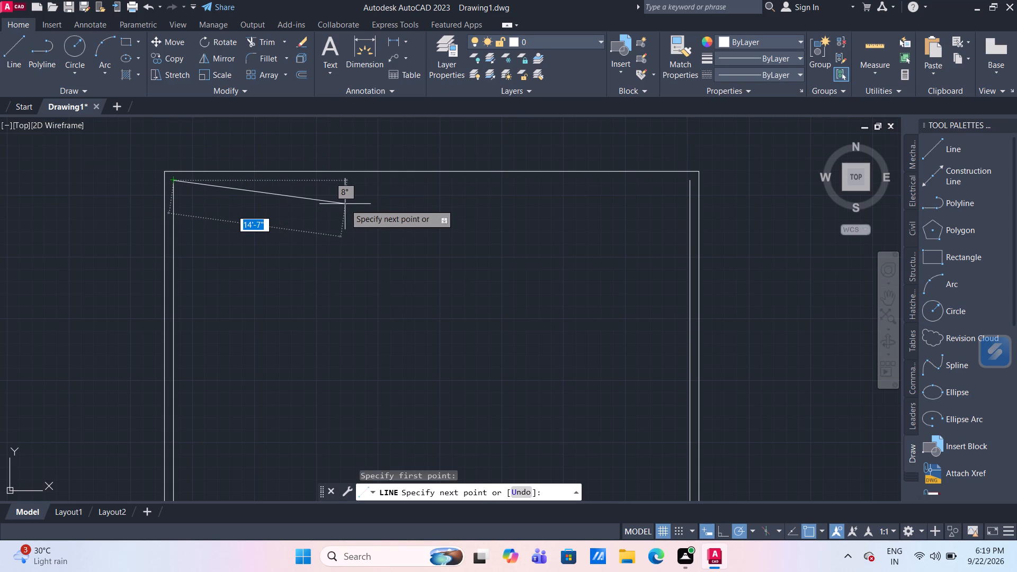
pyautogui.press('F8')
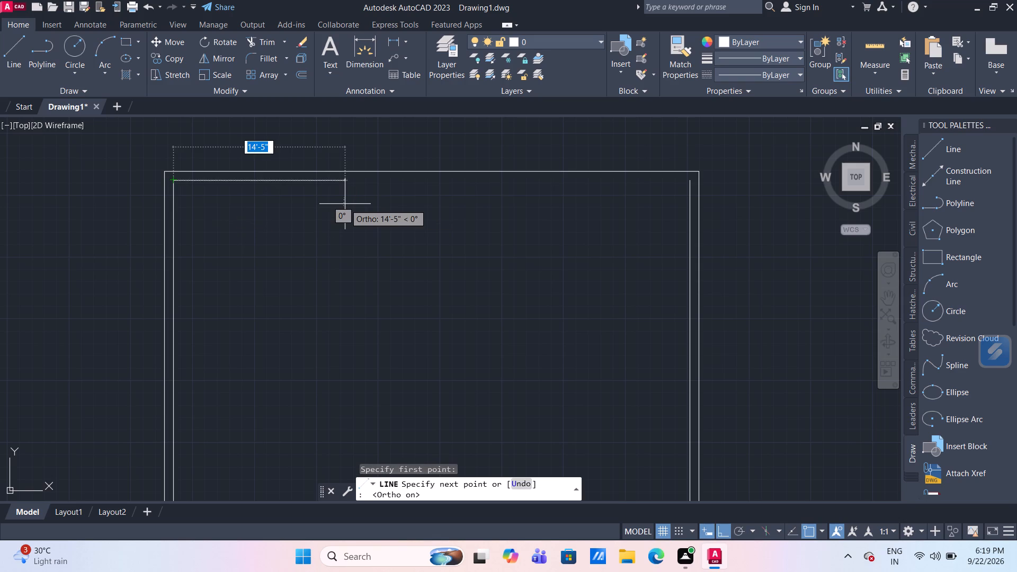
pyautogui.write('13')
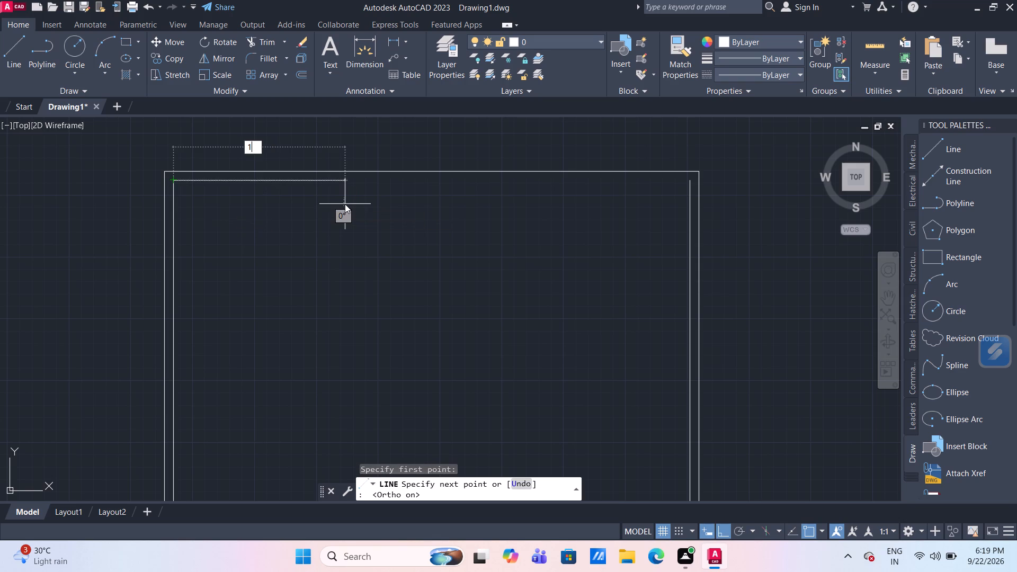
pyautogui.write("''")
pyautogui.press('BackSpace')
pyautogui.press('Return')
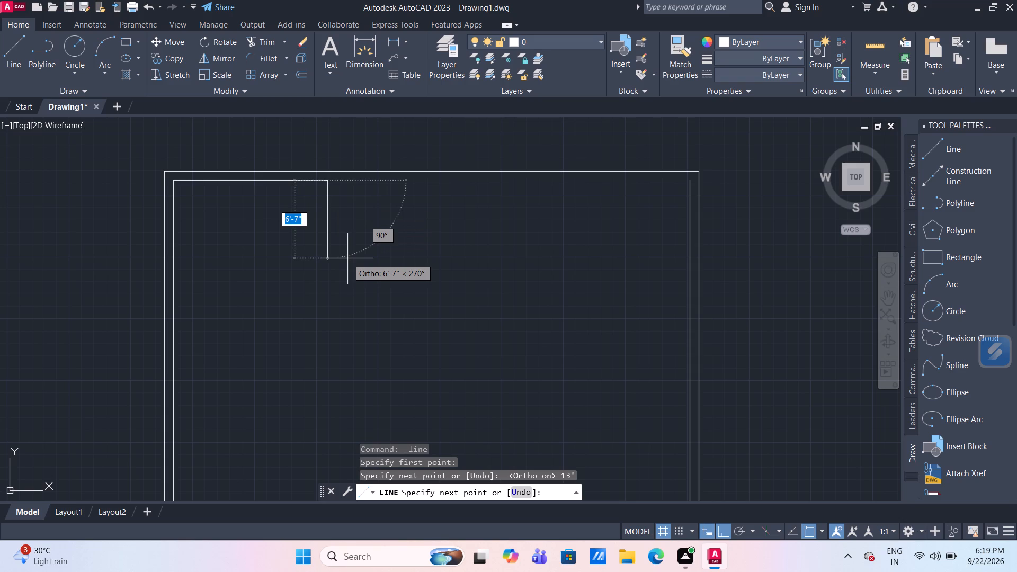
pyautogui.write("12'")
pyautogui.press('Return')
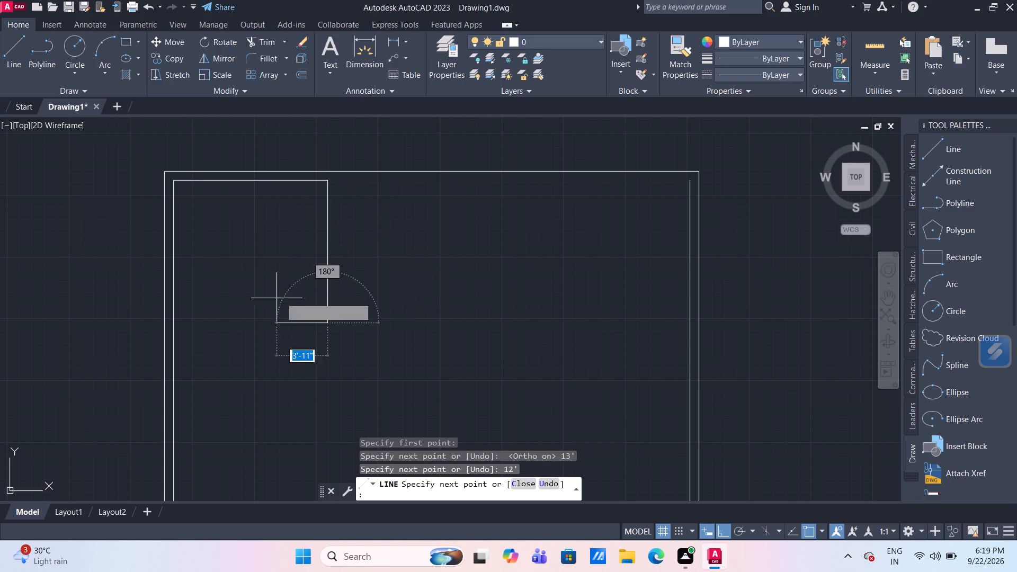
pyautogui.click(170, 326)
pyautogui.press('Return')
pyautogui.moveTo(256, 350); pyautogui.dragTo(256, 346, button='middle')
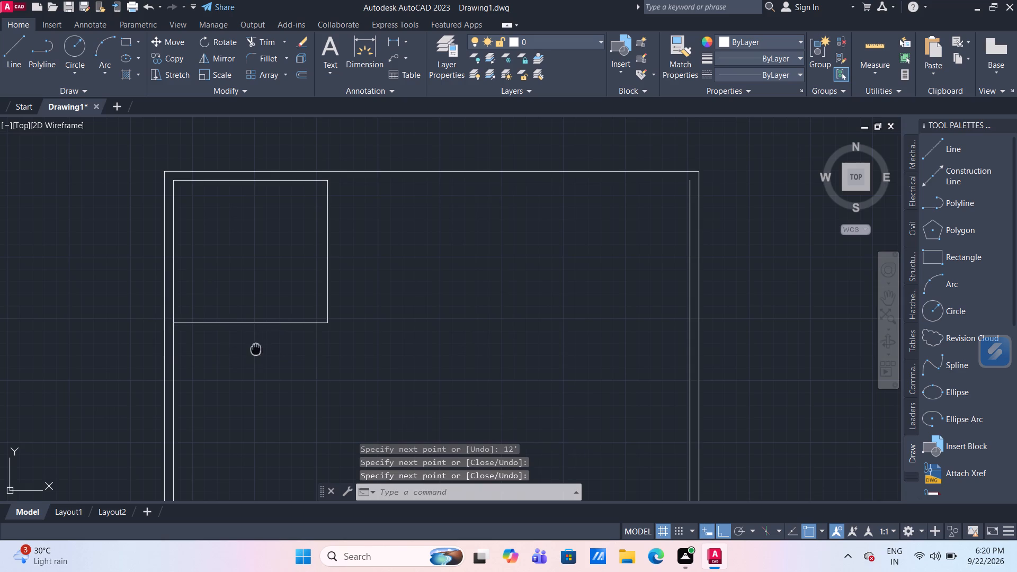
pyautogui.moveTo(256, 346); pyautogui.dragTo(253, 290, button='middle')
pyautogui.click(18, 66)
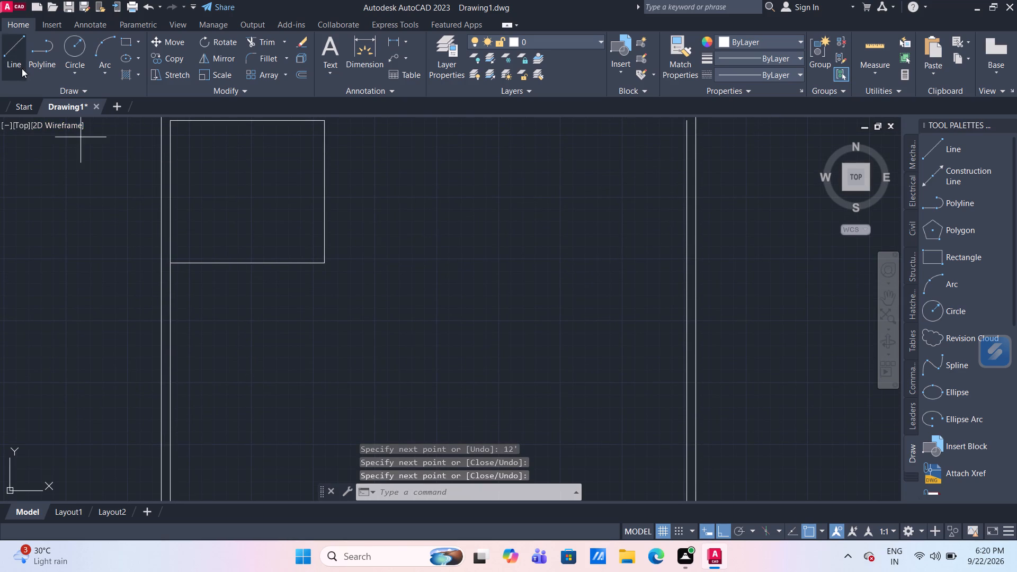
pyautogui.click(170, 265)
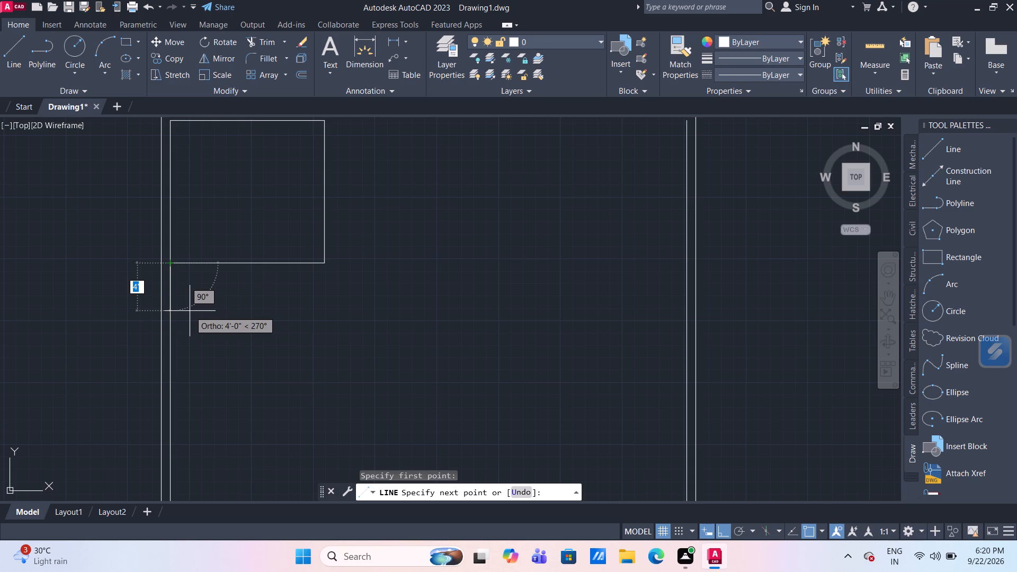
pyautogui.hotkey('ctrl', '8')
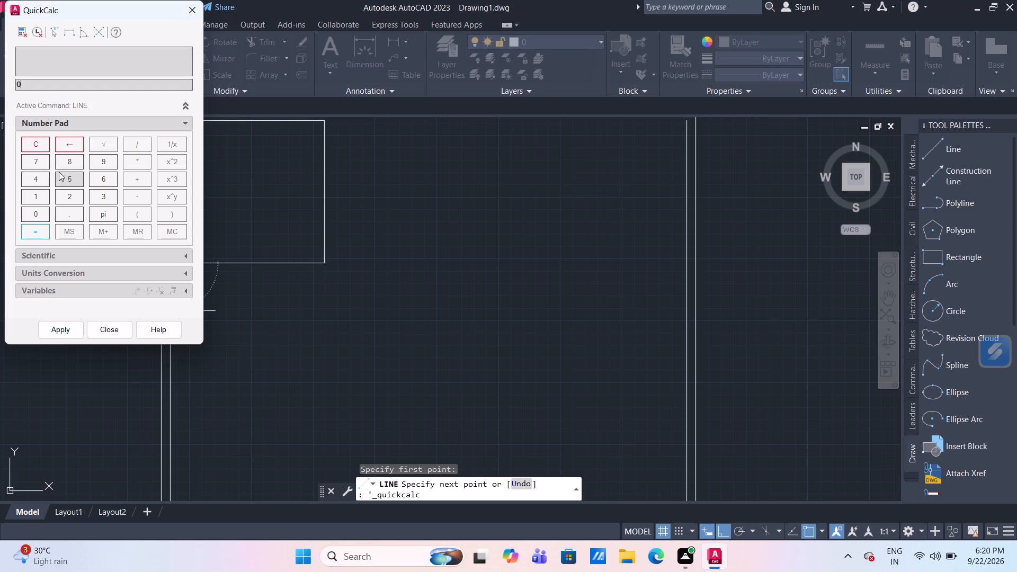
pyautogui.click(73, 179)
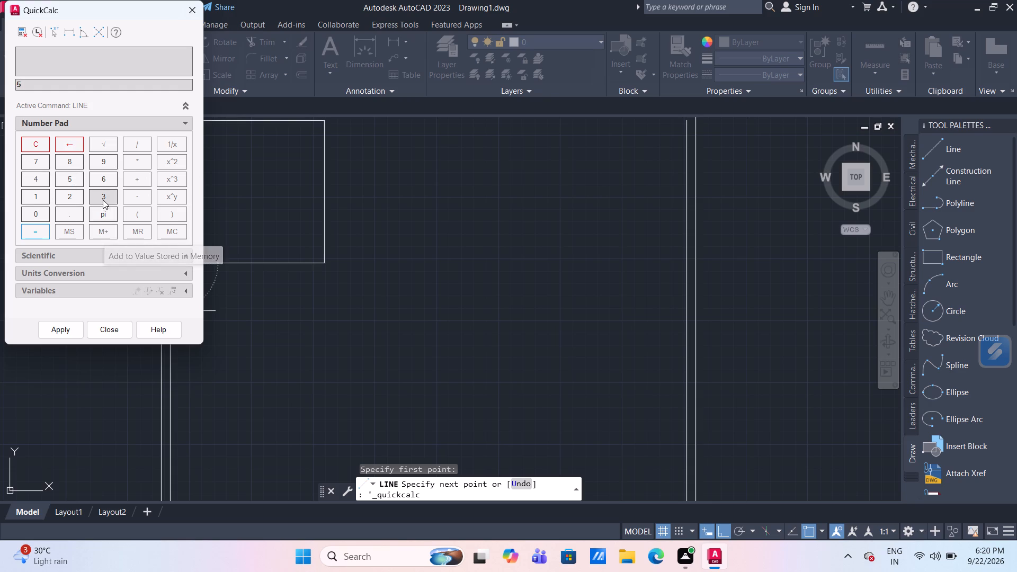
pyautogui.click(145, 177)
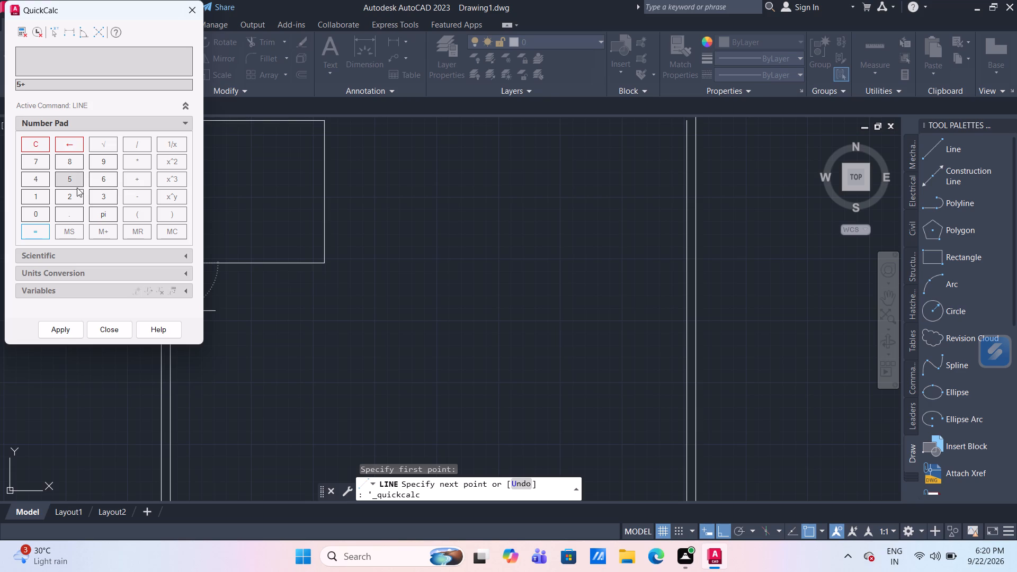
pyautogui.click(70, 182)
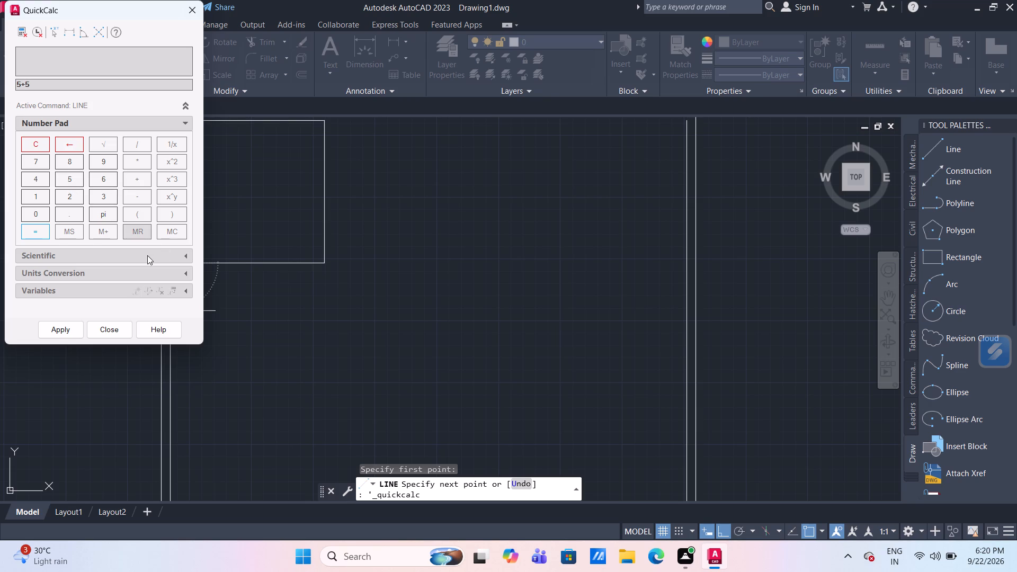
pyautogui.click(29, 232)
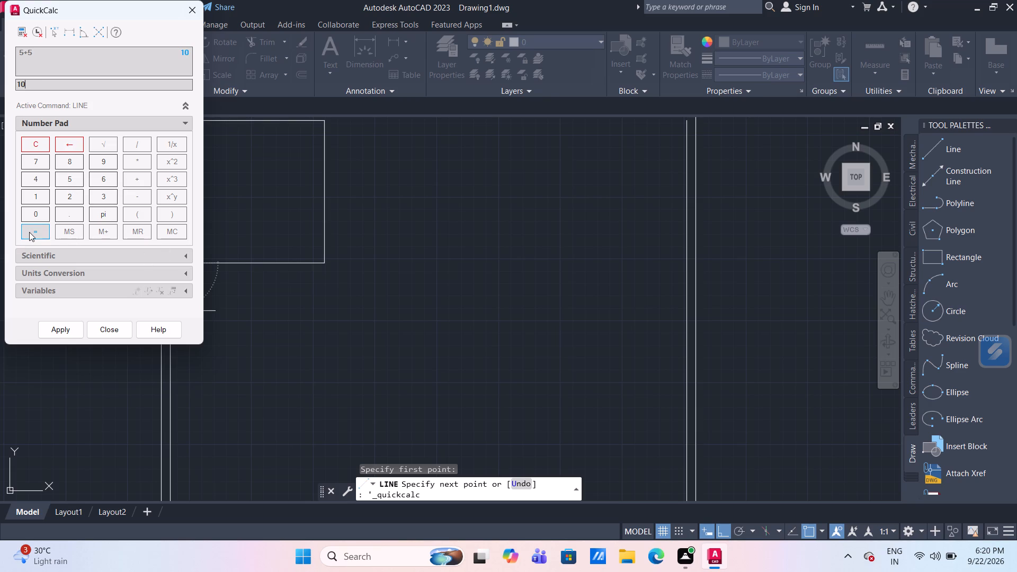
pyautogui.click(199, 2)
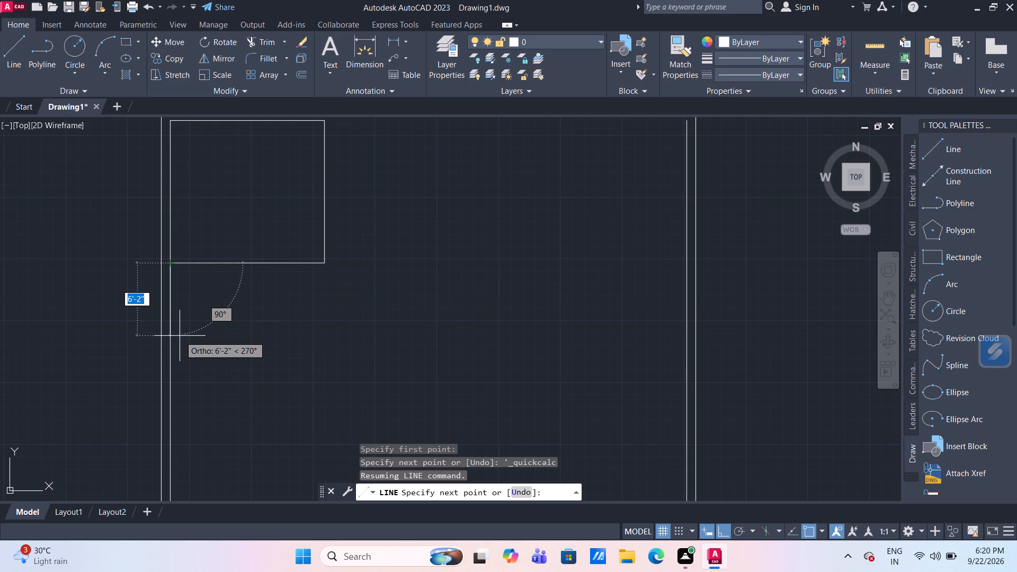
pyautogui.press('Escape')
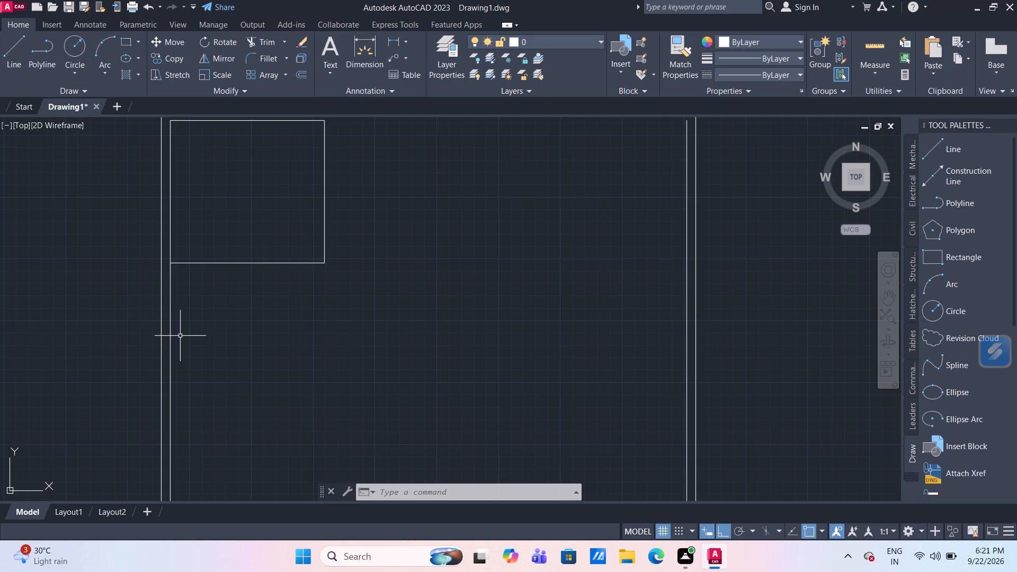
# Erase the entire plan, including the outer walls and the corner room.
pyautogui.scroll(-2, 244, 375)
pyautogui.moveTo(441, 369); pyautogui.dragTo(422, 308, button='middle')
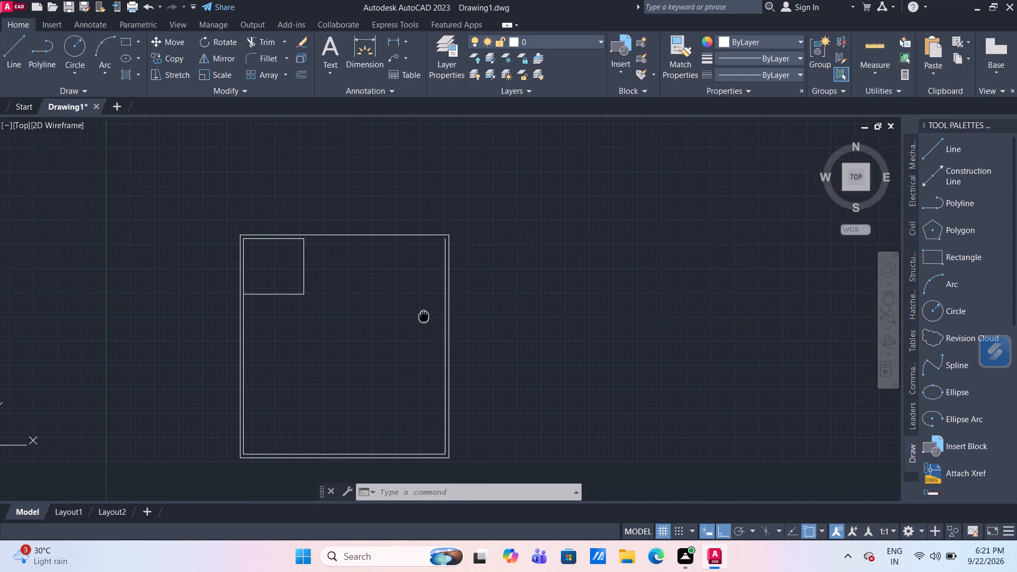
pyautogui.moveTo(422, 308); pyautogui.dragTo(420, 301, button='middle')
pyautogui.moveTo(467, 452); pyautogui.dragTo(451, 426)
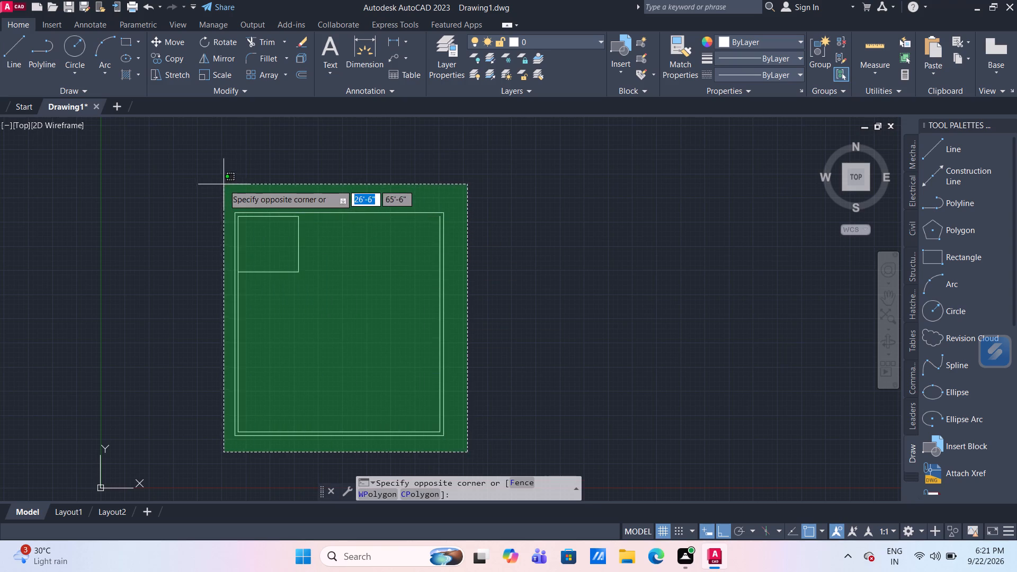
pyautogui.click(224, 184)
pyautogui.press('Delete')
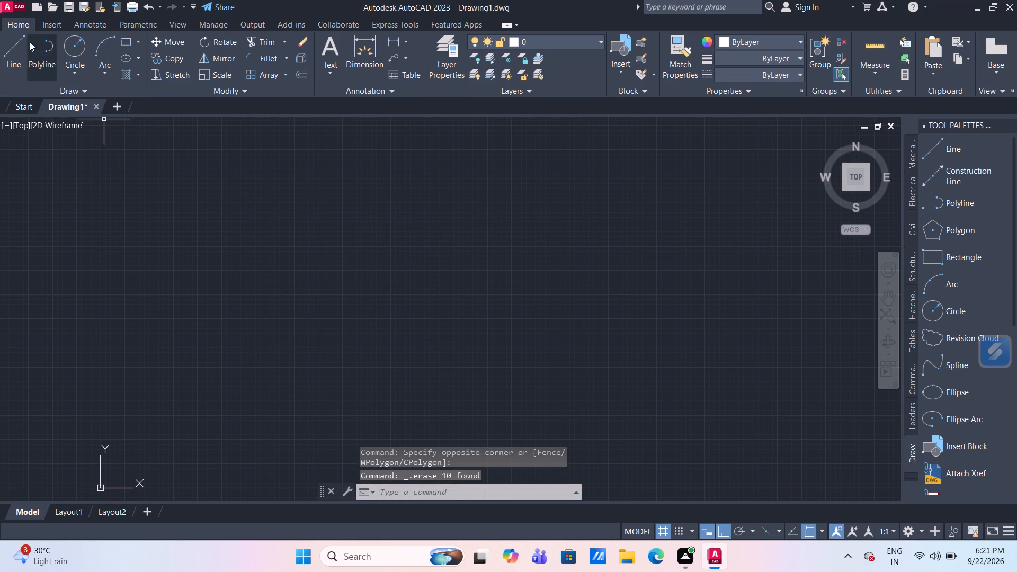
# Draw a closed room outline 13' wide by 12' deep with orthogonal lines in the empty drawing area.
pyautogui.click(18, 47)
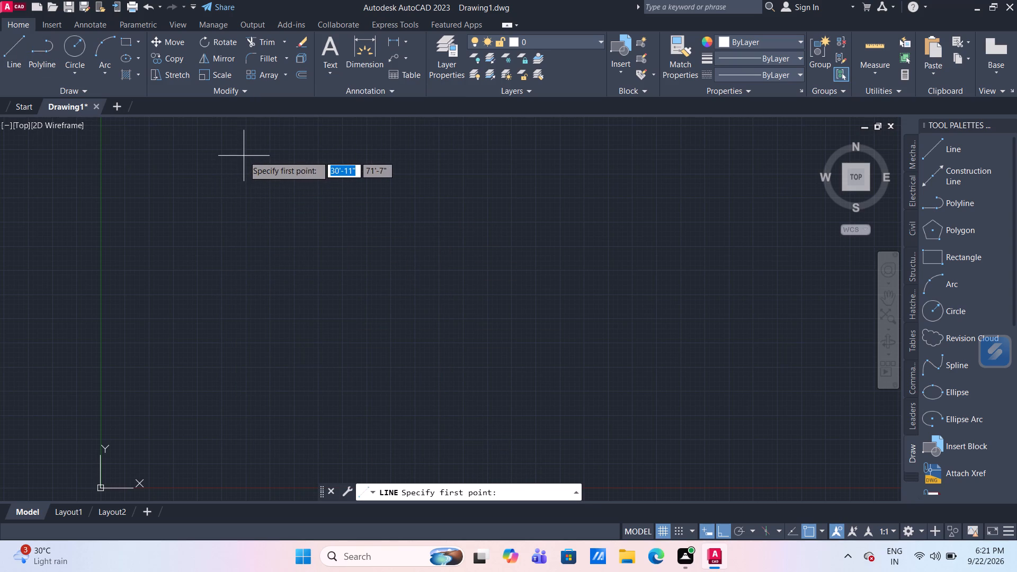
pyautogui.click(245, 153)
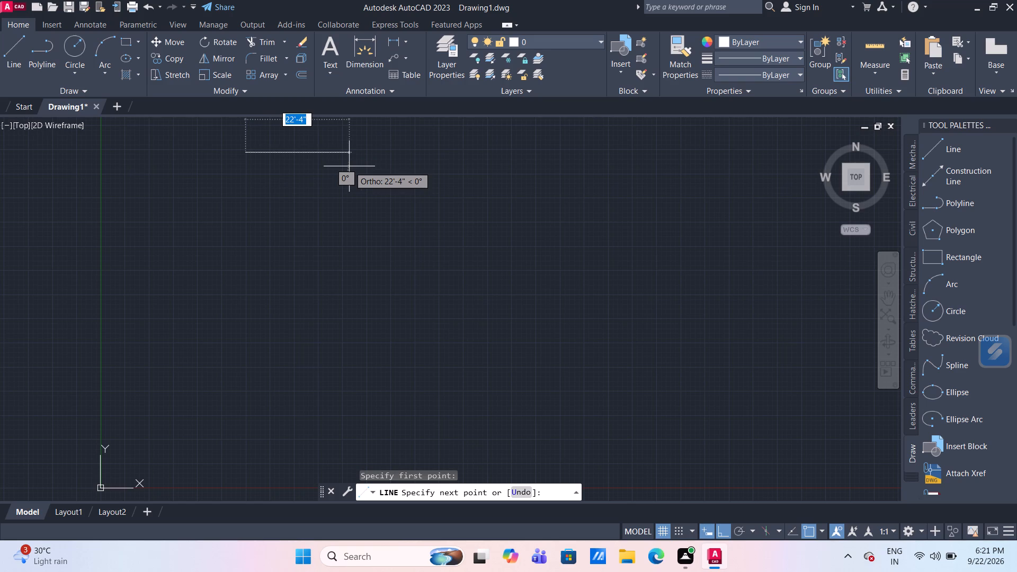
pyautogui.write("13'")
pyautogui.press('Return')
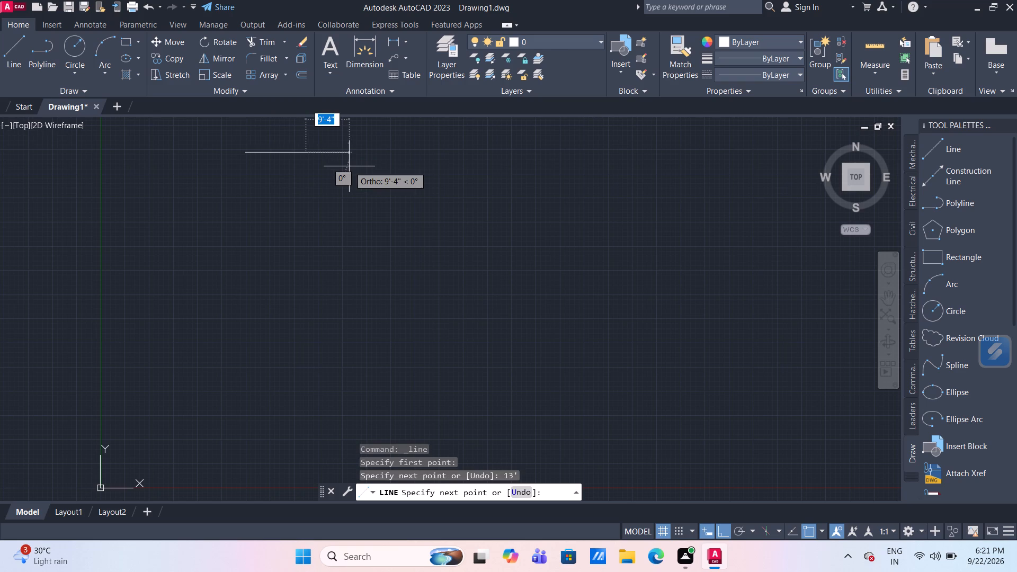
pyautogui.moveTo(329, 229); pyautogui.dragTo(369, 347, button='middle')
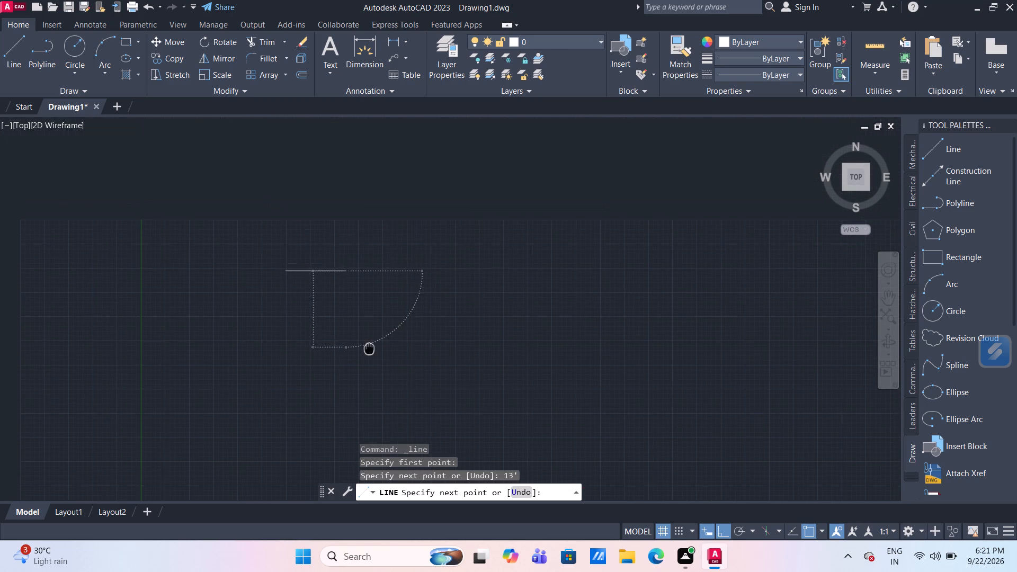
pyautogui.scroll(1, 361, 330)
pyautogui.moveTo(363, 327); pyautogui.dragTo(380, 269, button='middle')
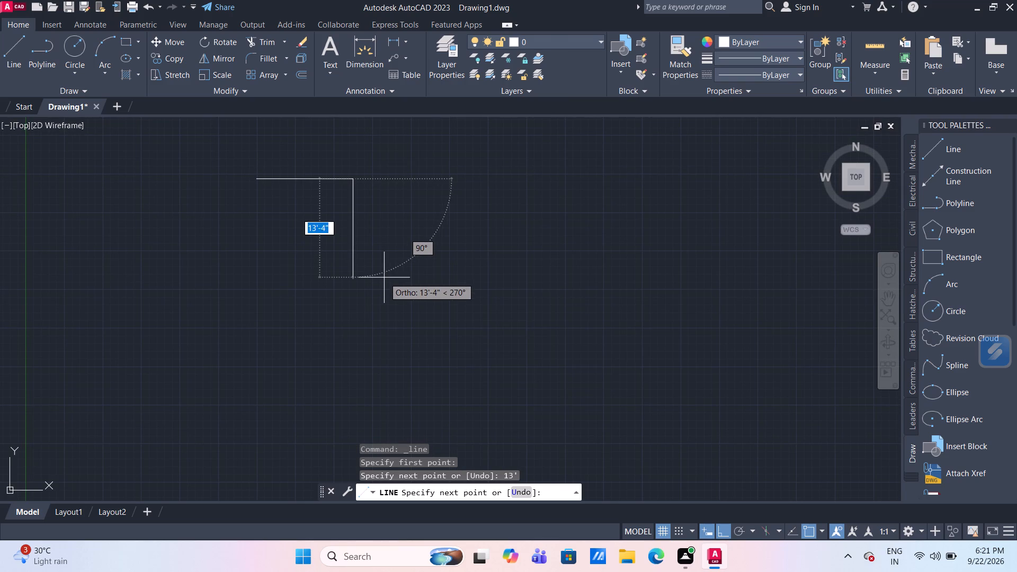
pyautogui.write("12'")
pyautogui.press('Return')
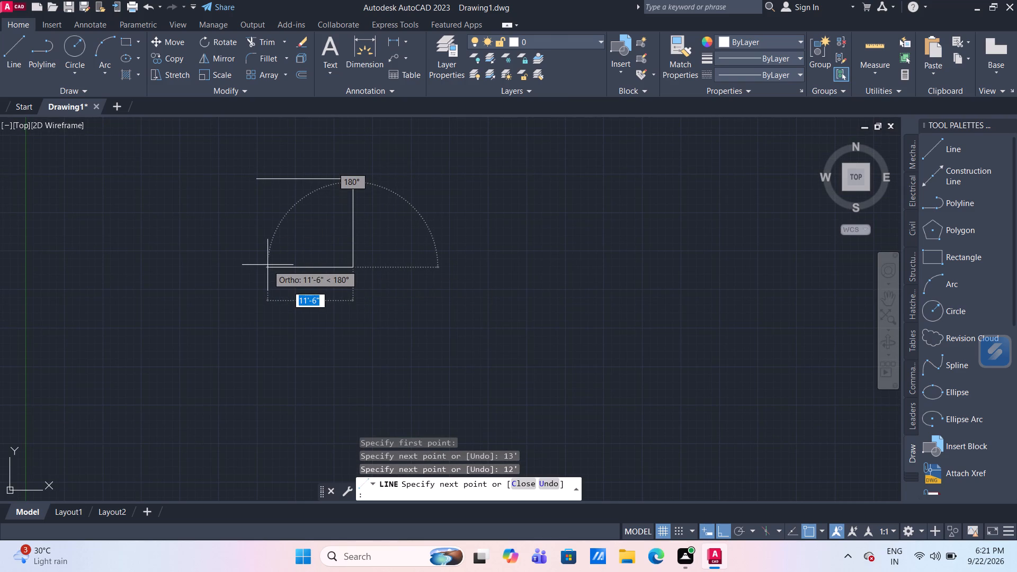
pyautogui.write("13'")
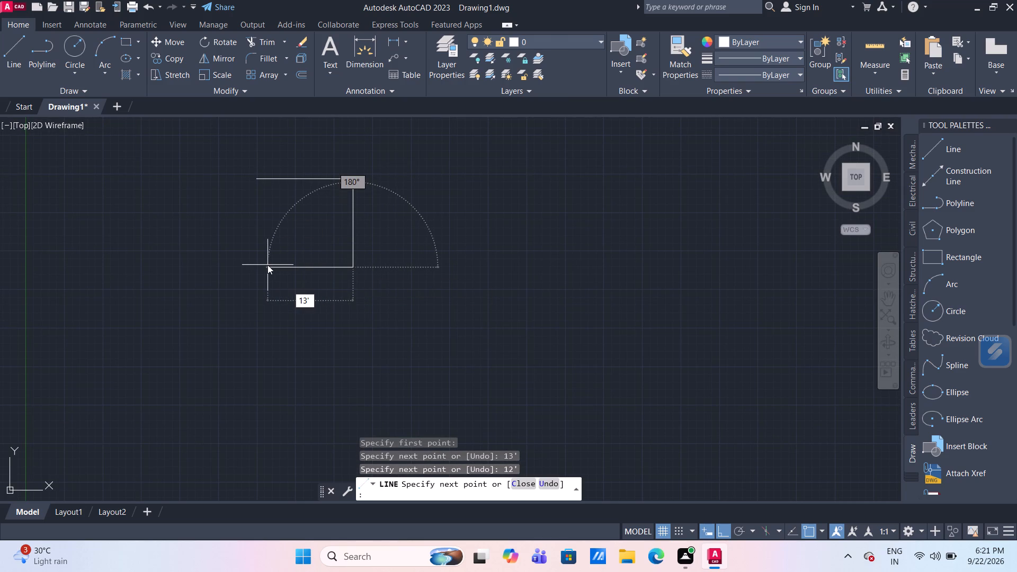
pyautogui.press('Return')
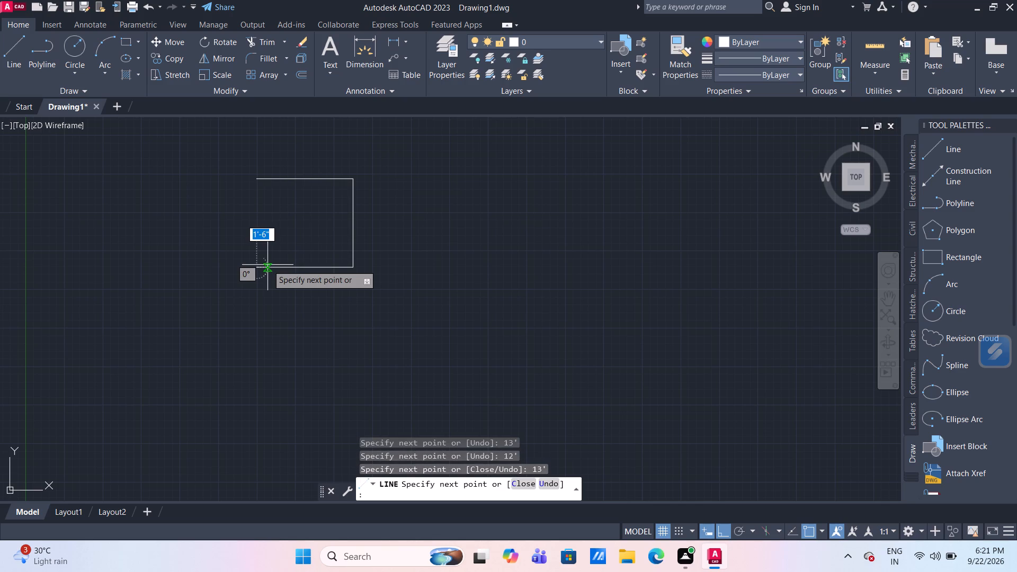
pyautogui.click(256, 180)
pyautogui.press('Return')
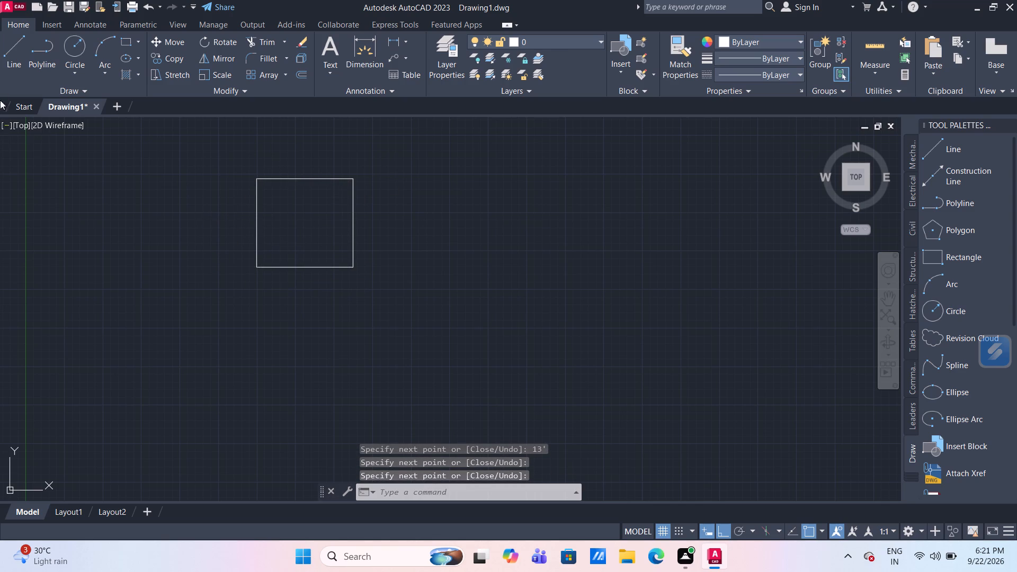
# Start the Offset command for the 13' by 12' room outline.
pyautogui.press('o')
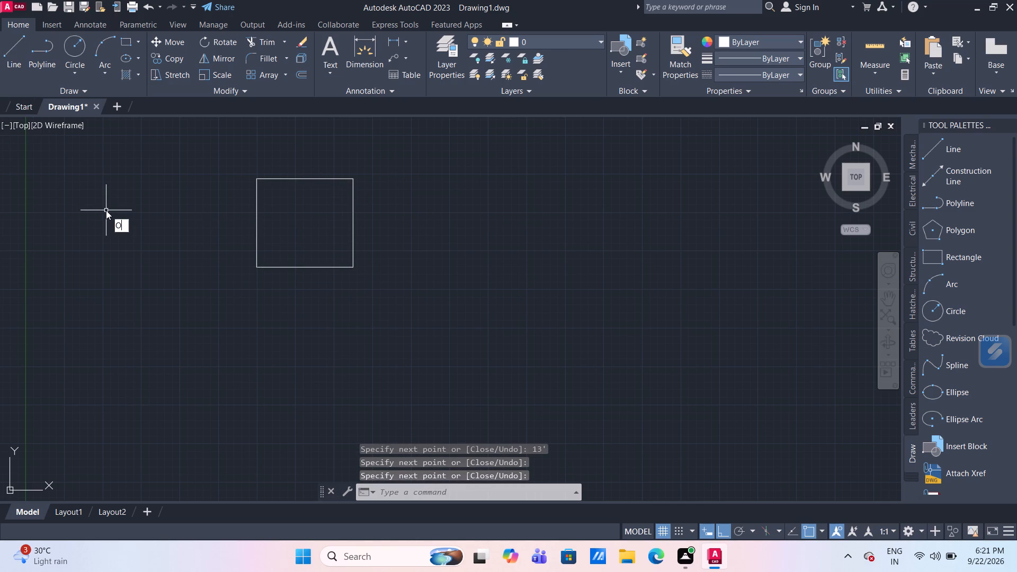
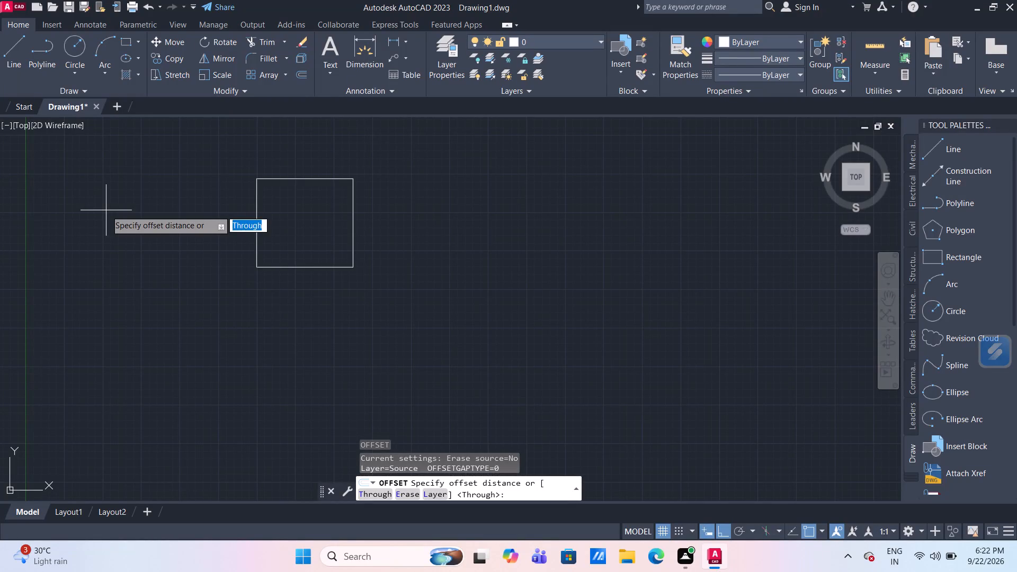
# Offset the top line of the 13' by 12' room outward by 9".
pyautogui.press('Return')
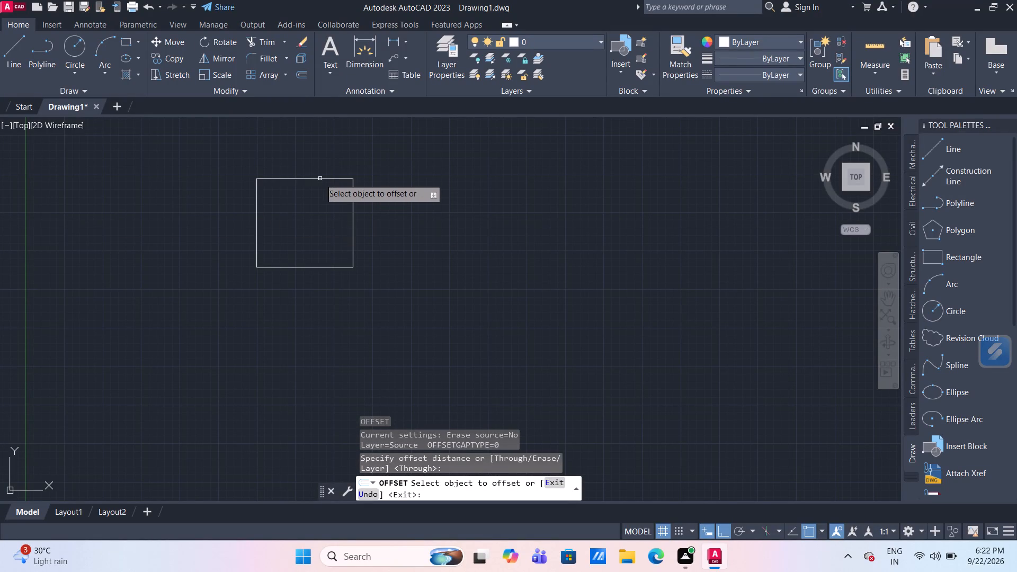
pyautogui.click(319, 178)
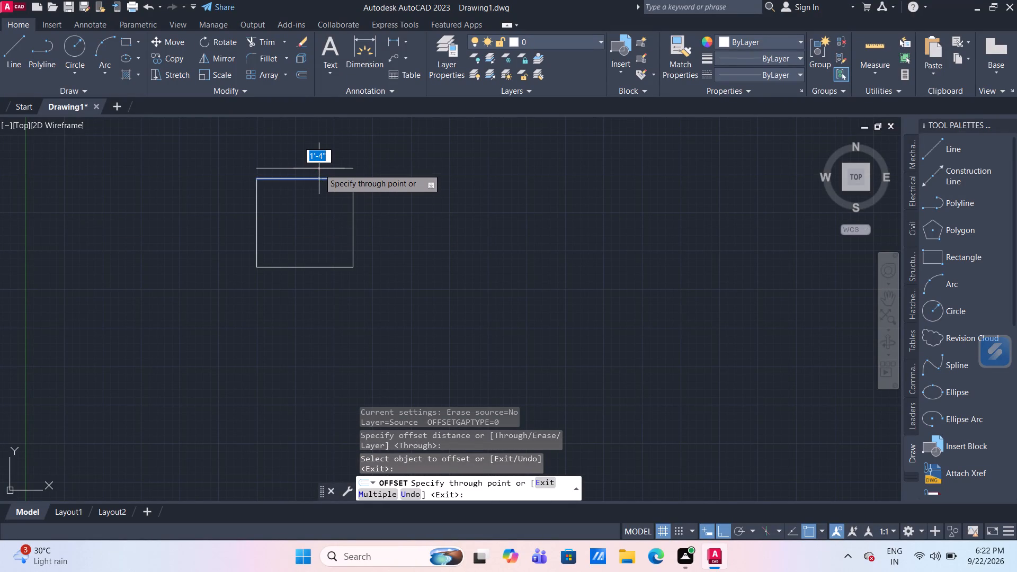
pyautogui.press('9')
pyautogui.hotkey('shift', '"')
pyautogui.press('Return')
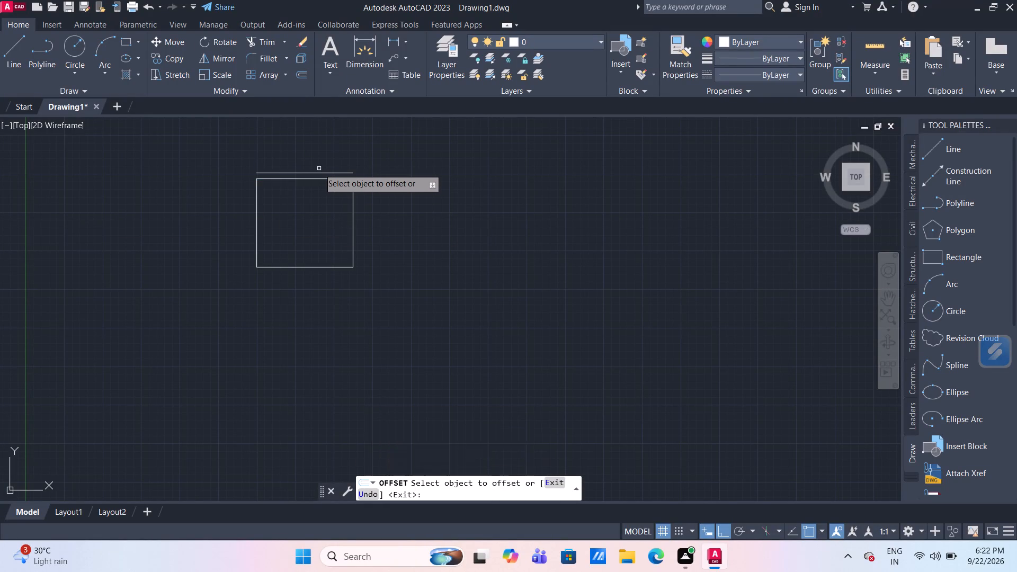
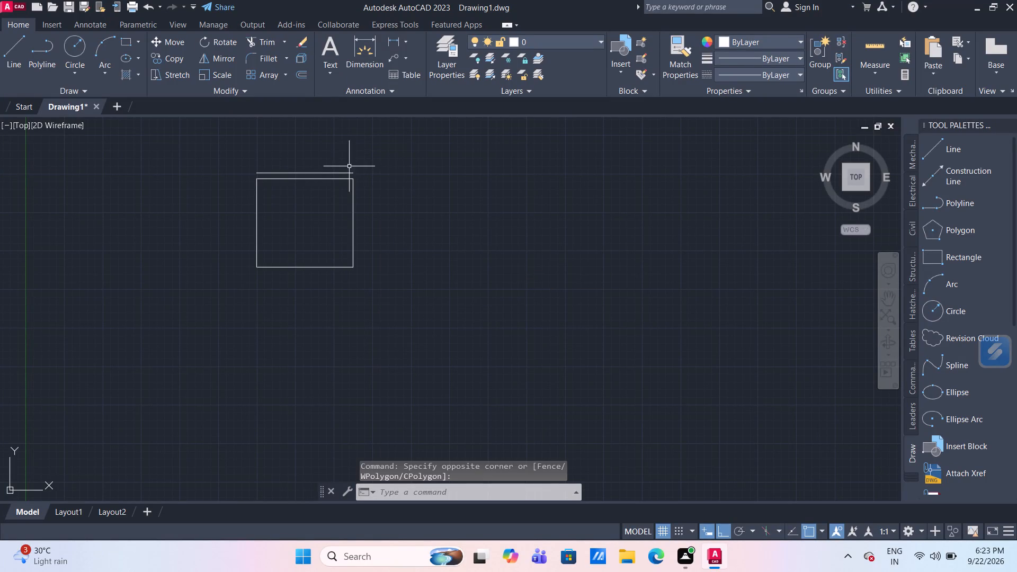
# Join the four lines of the 13' by 12' room into a single polyline.
pyautogui.click(236, 177)
pyautogui.click(381, 280)
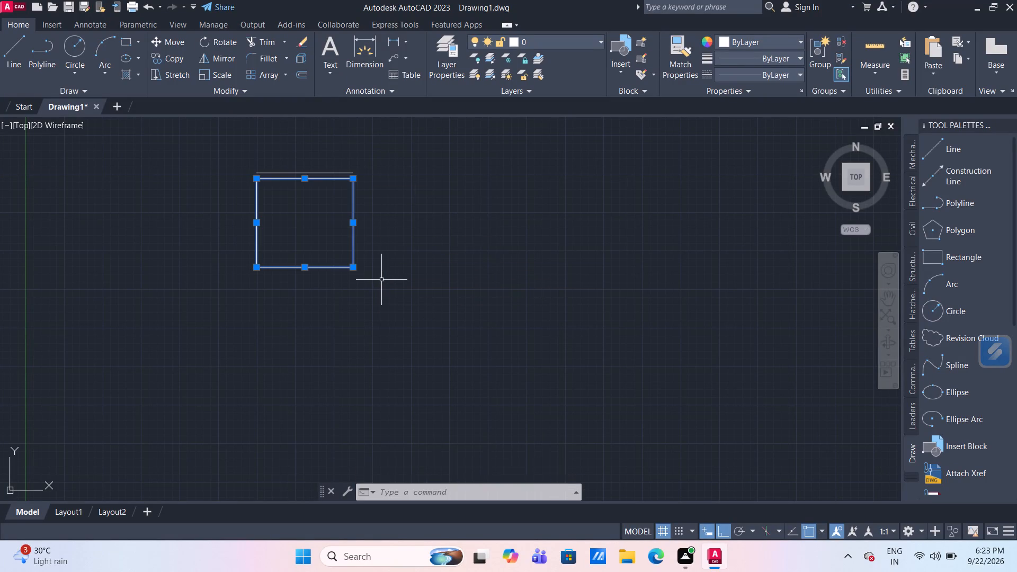
pyautogui.press('j')
pyautogui.press('Return')
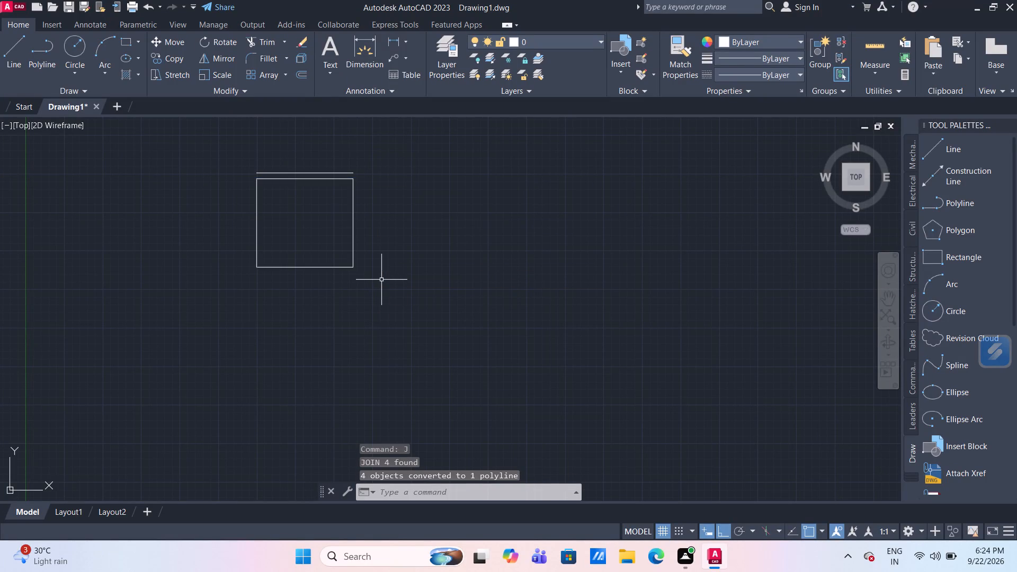
pyautogui.click(348, 266)
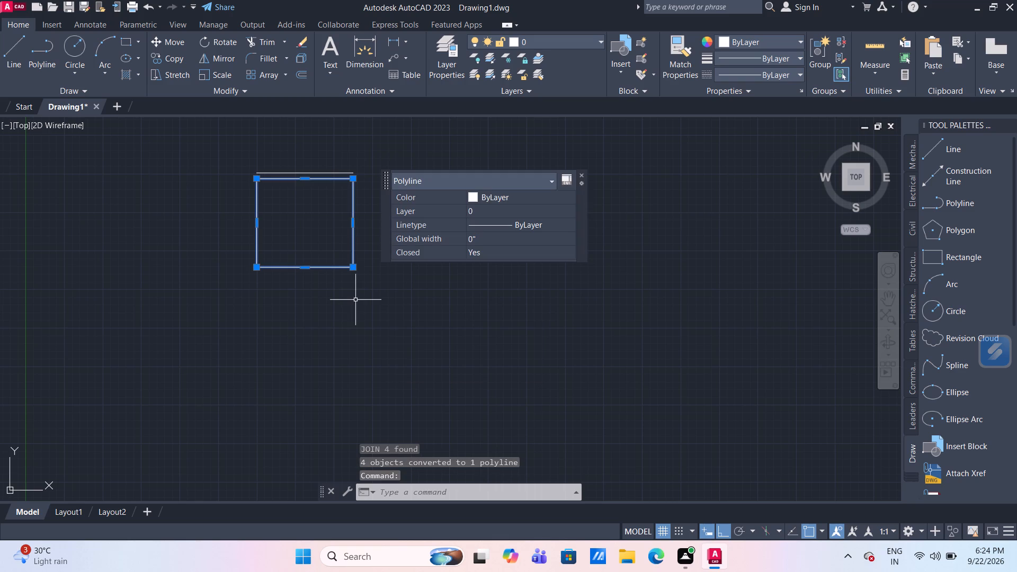
pyautogui.press('Escape')
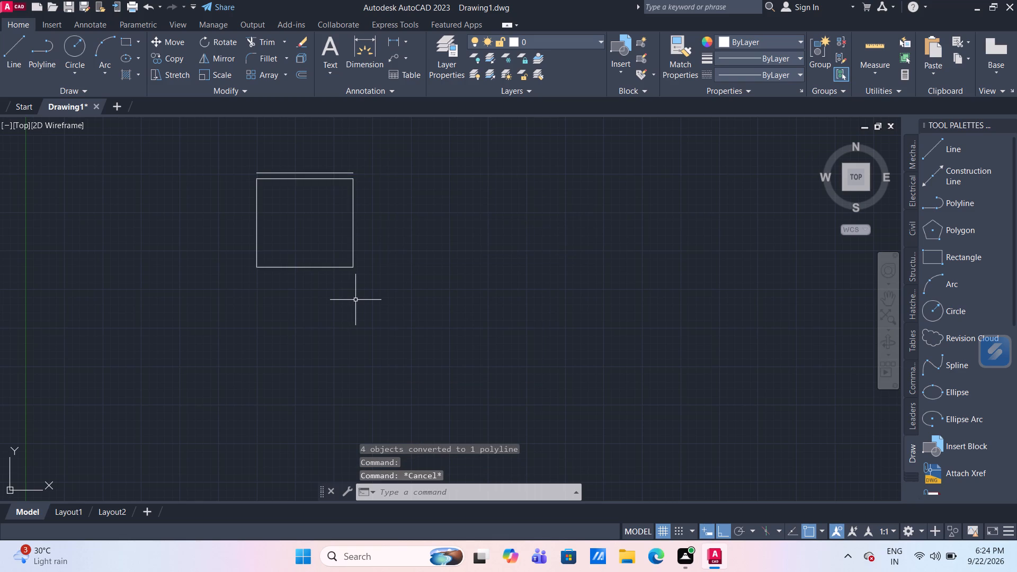
# Draw a rectangle 8' wide and 5' high just below the 13' by 12' room.
pyautogui.click(123, 40)
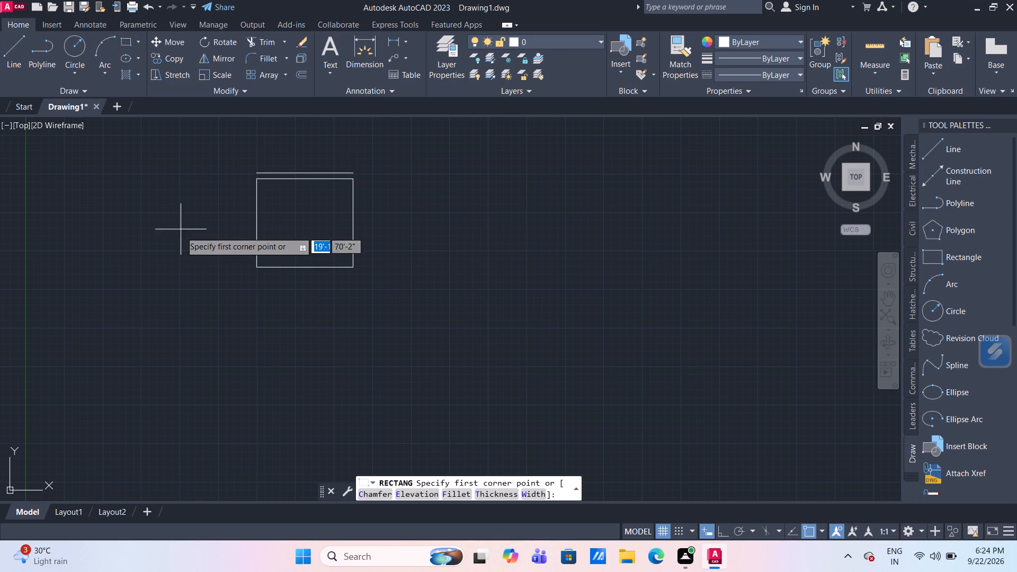
pyautogui.click(257, 289)
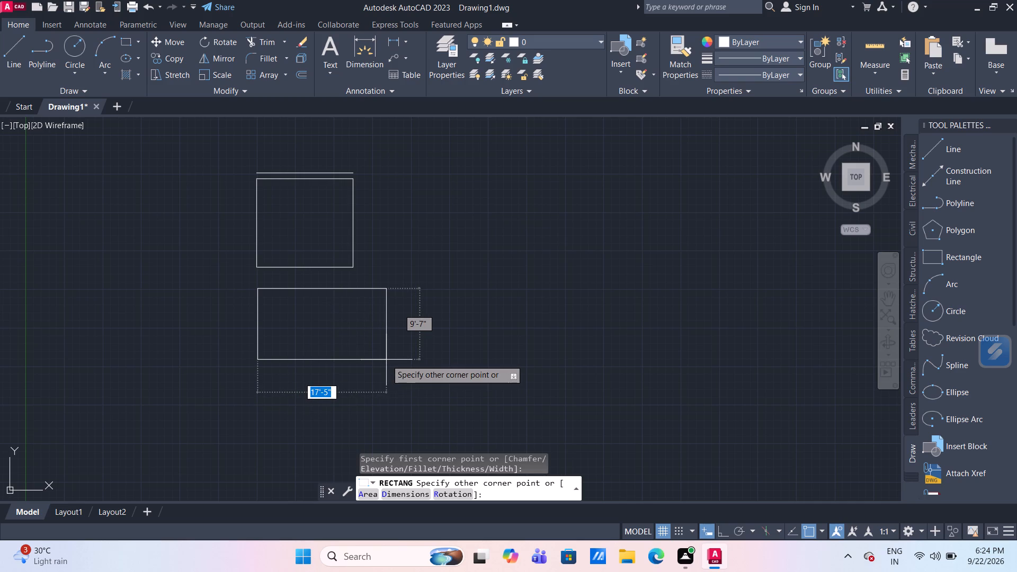
pyautogui.press('5')
pyautogui.press('BackSpace')
pyautogui.write("8'")
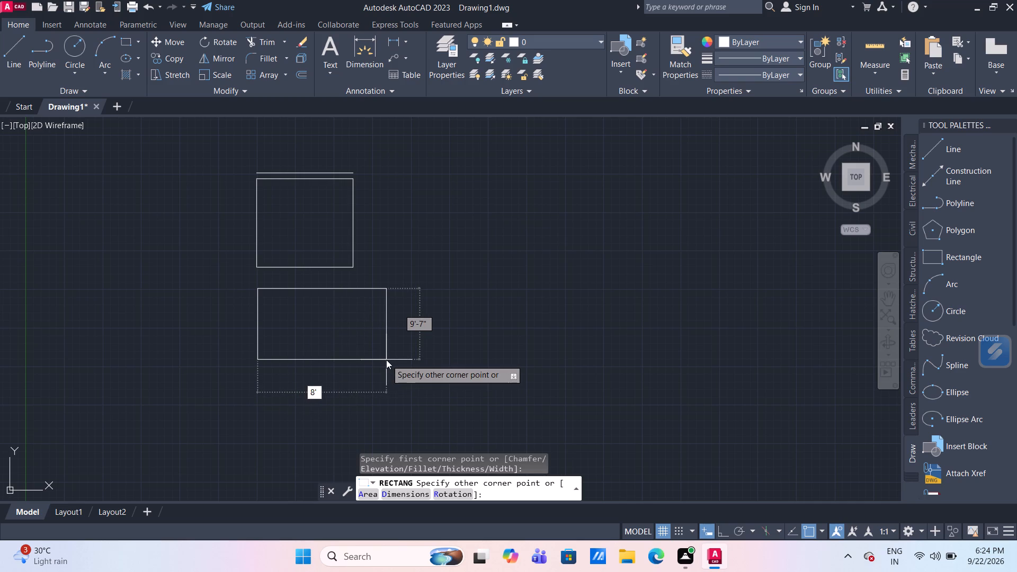
pyautogui.press('Tab')
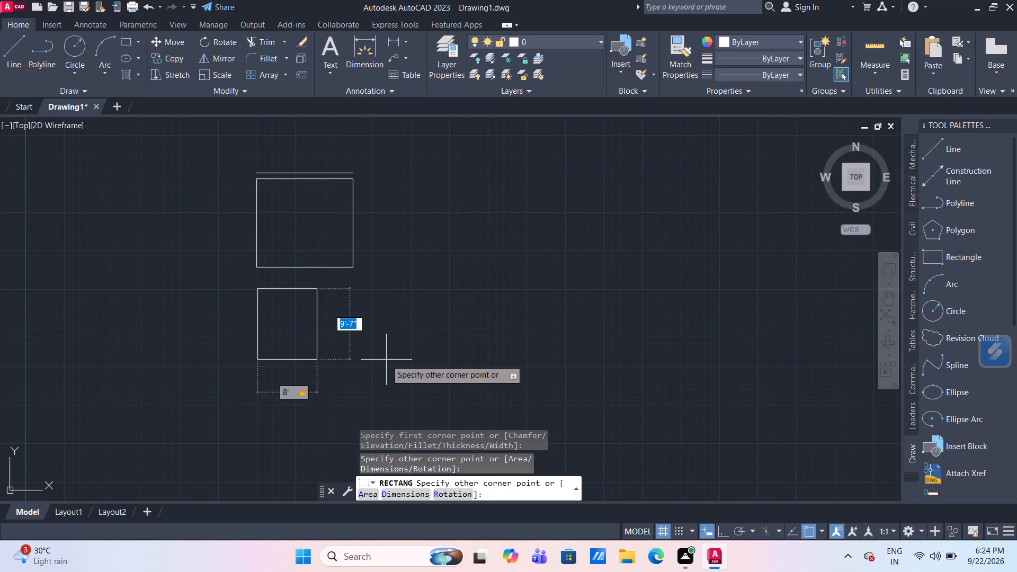
pyautogui.write("5'")
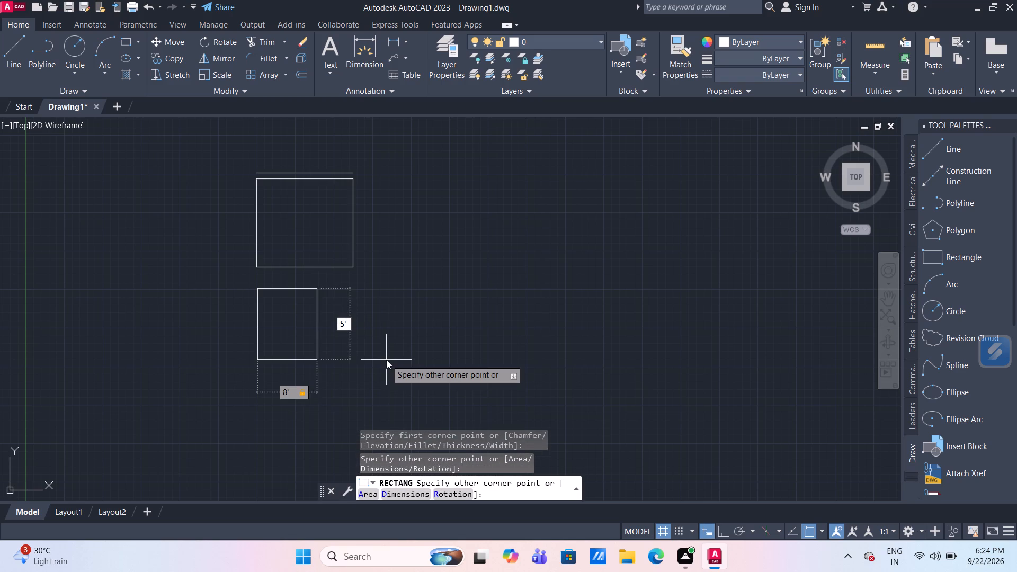
pyautogui.press('Return')
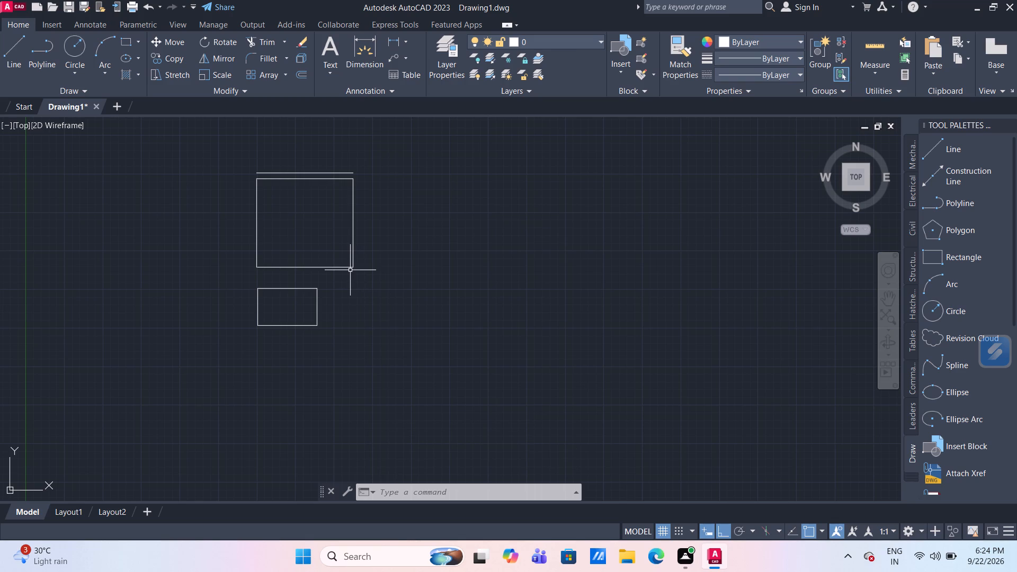
# Draw a rectangle 14' wide and 12' high below the 8' by 5' room, leaving a gap between them.
pyautogui.click(125, 42)
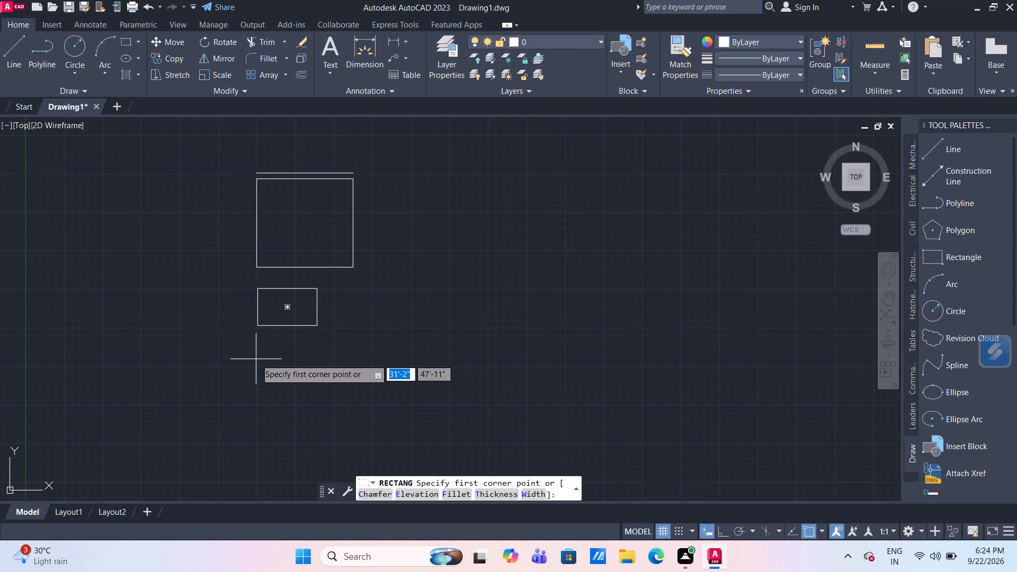
pyautogui.click(259, 361)
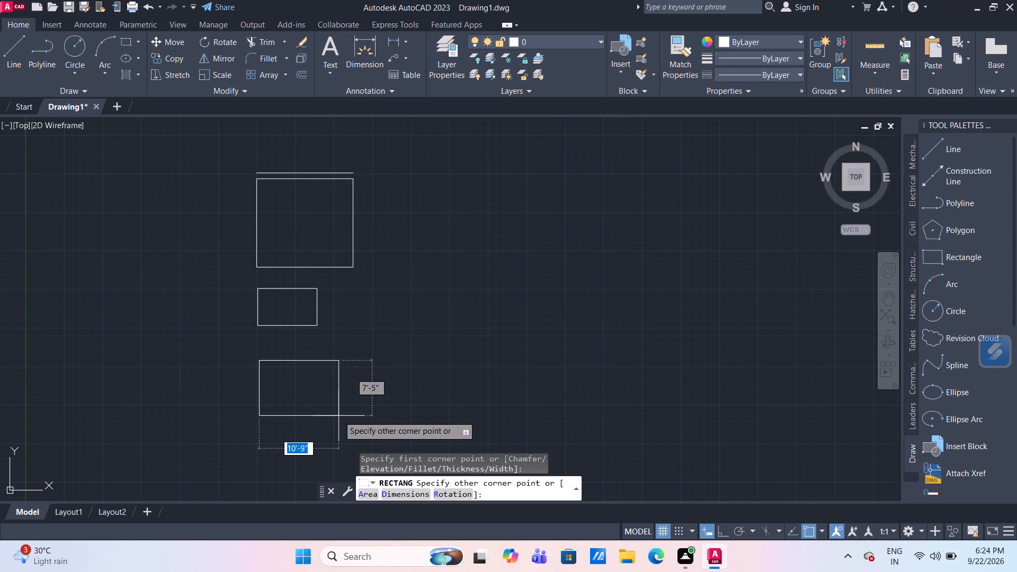
pyautogui.write("14'")
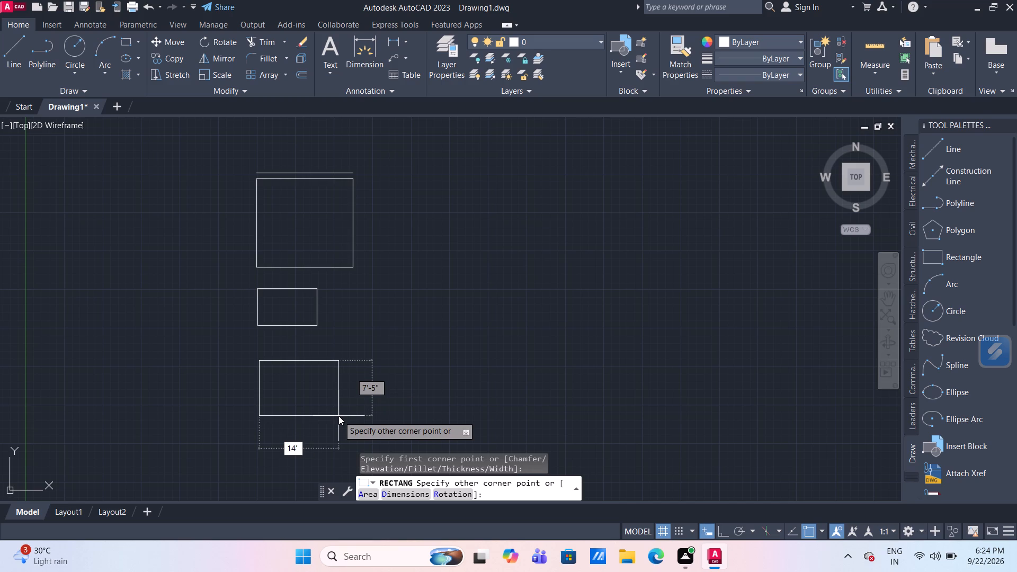
pyautogui.press('Tab')
pyautogui.write("12'")
pyautogui.press('Return')
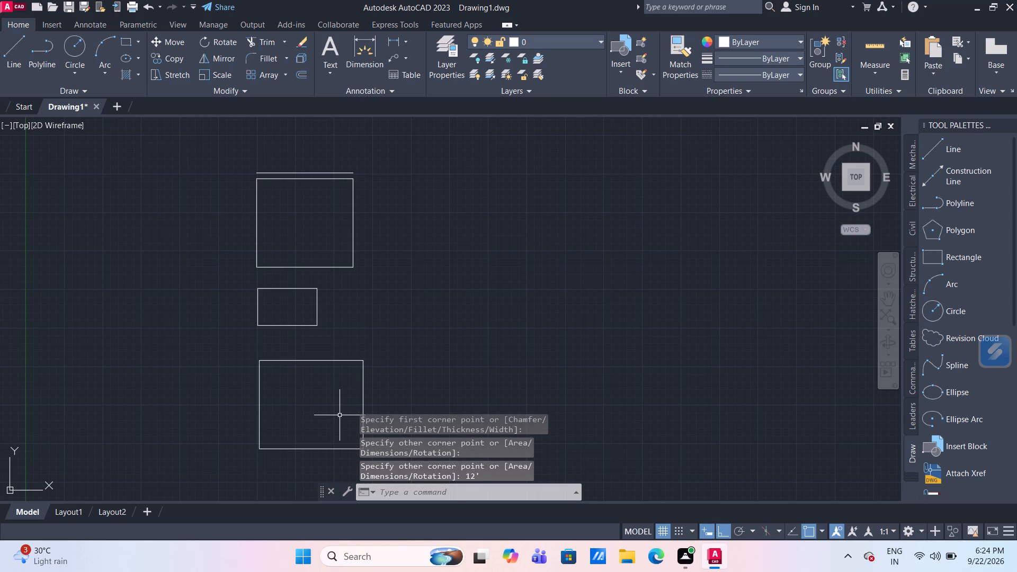
# Dimension the right side and top side of the topmost room, placing both dimension lines inside it.
pyautogui.moveTo(335, 412); pyautogui.dragTo(290, 345, button='middle')
pyautogui.scroll(-1, 290, 345)
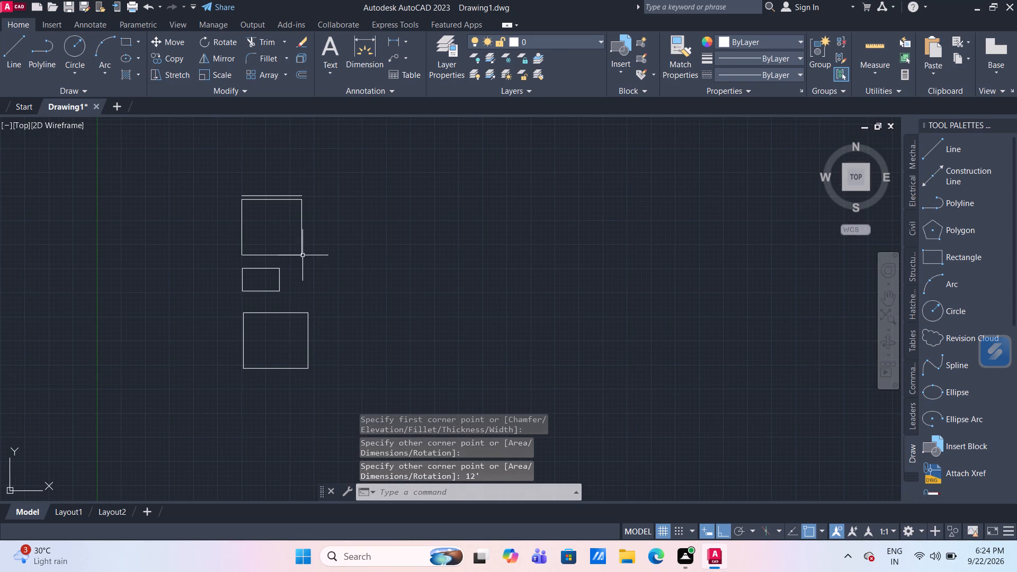
pyautogui.scroll(1, 302, 255)
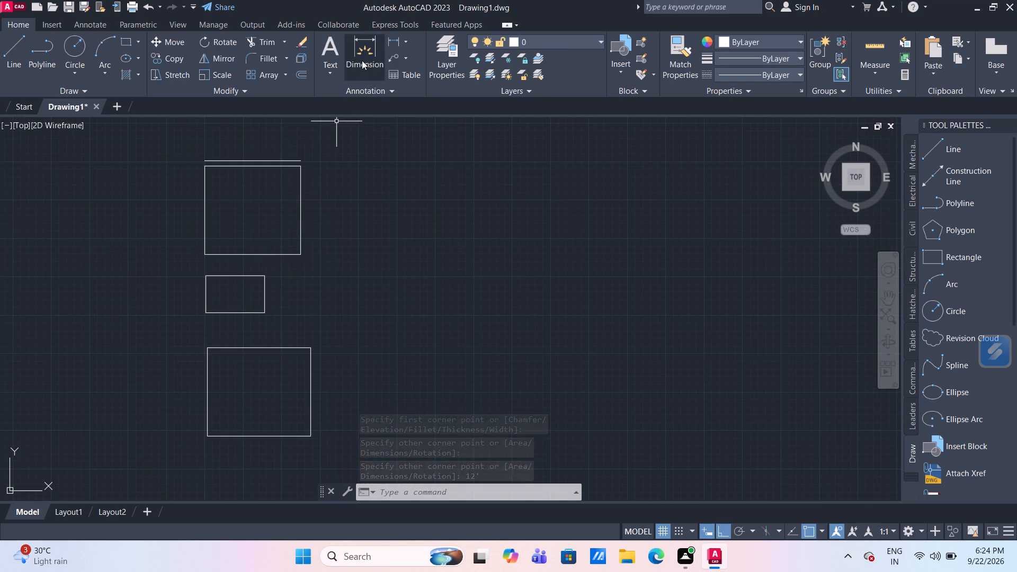
pyautogui.click(362, 60)
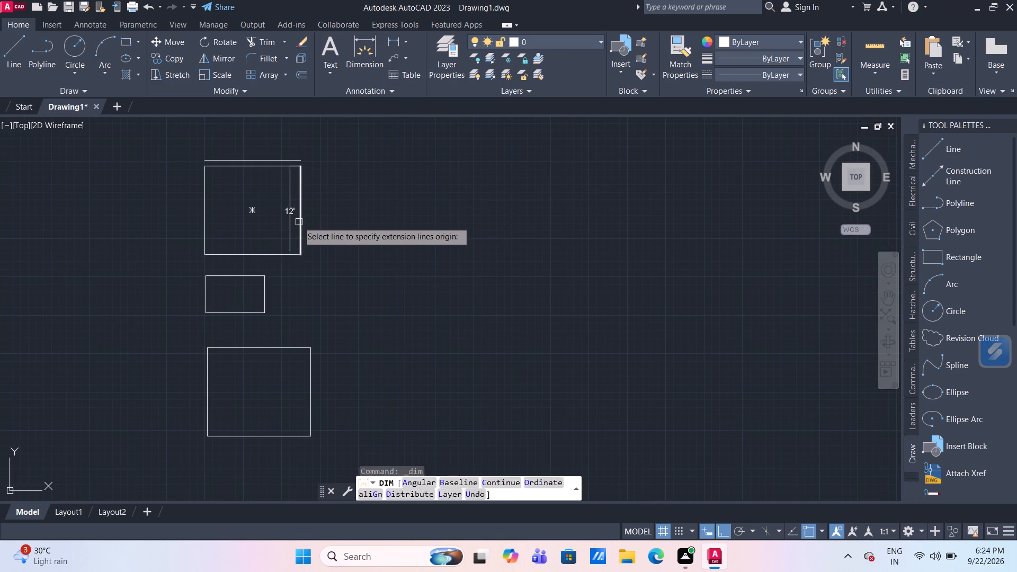
pyautogui.click(298, 221)
pyautogui.click(285, 219)
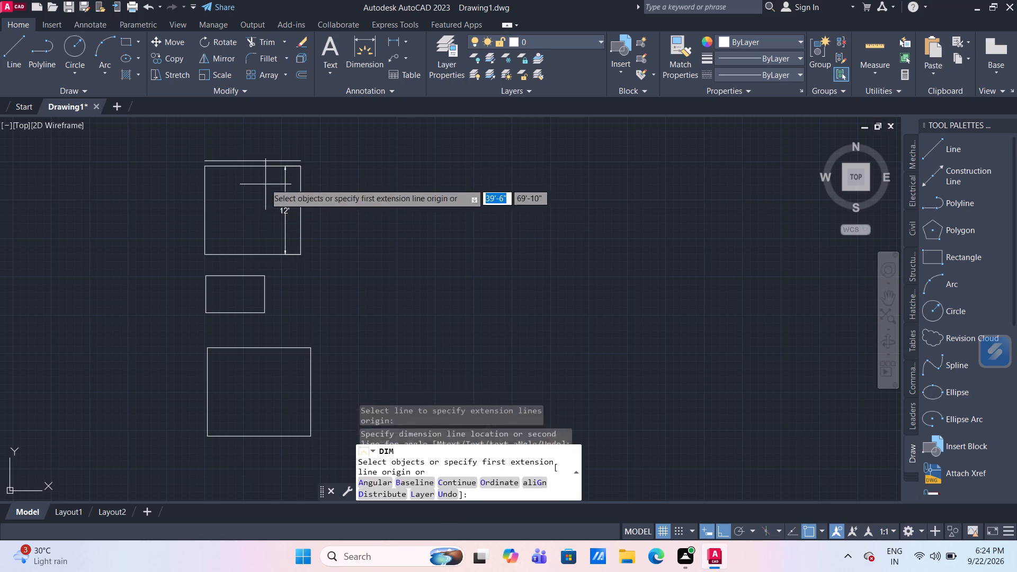
pyautogui.click(264, 166)
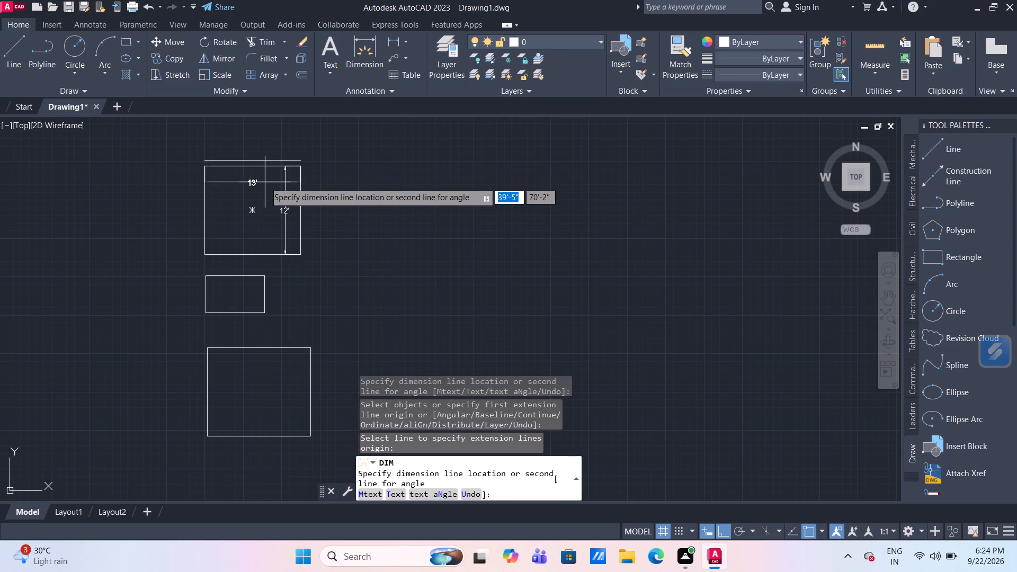
pyautogui.click(265, 182)
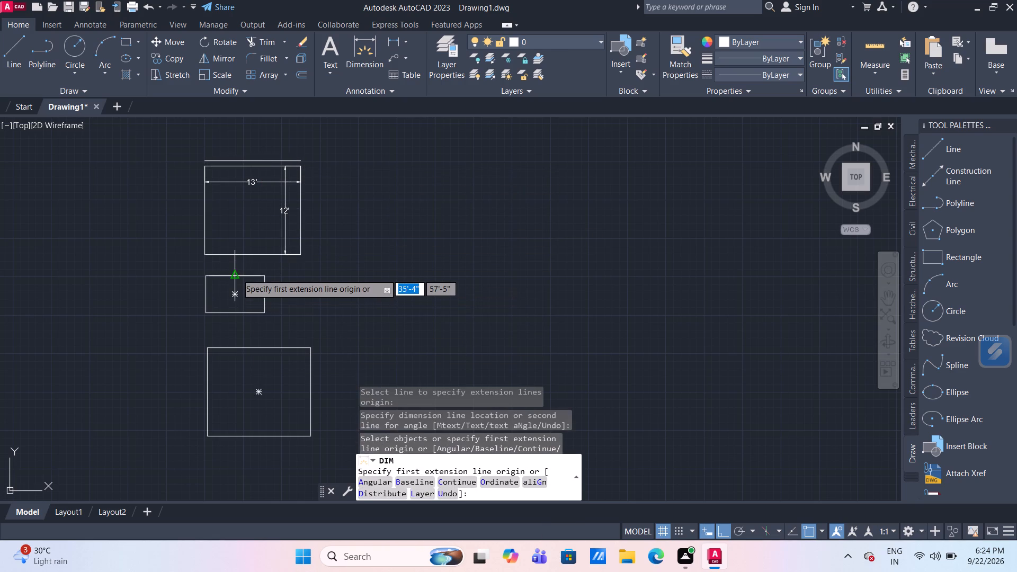
# Dimension the top and right sides of the small middle room, placing both dimension lines inside it.
pyautogui.scroll(2, 248, 275)
pyautogui.click(237, 276)
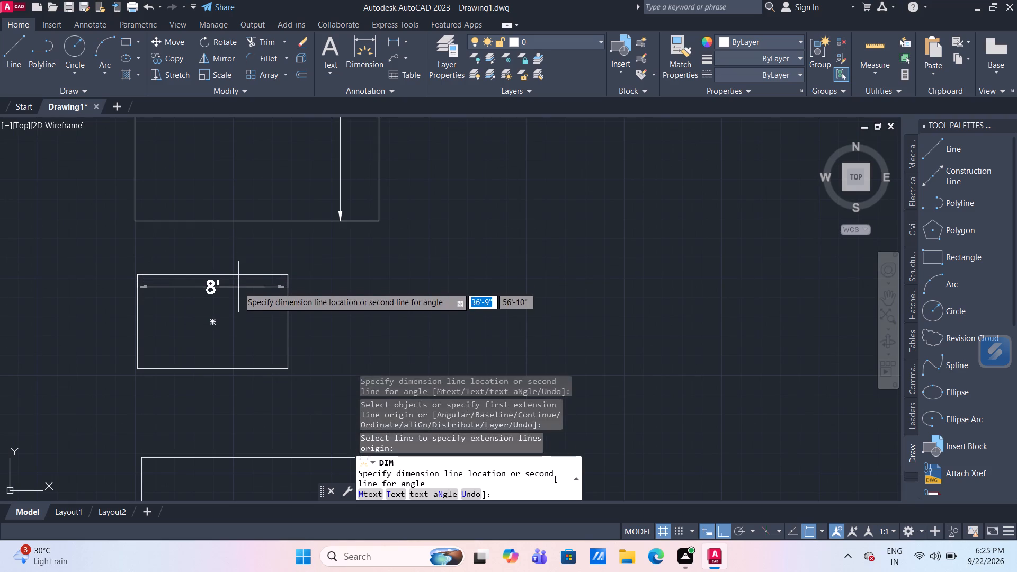
pyautogui.click(238, 287)
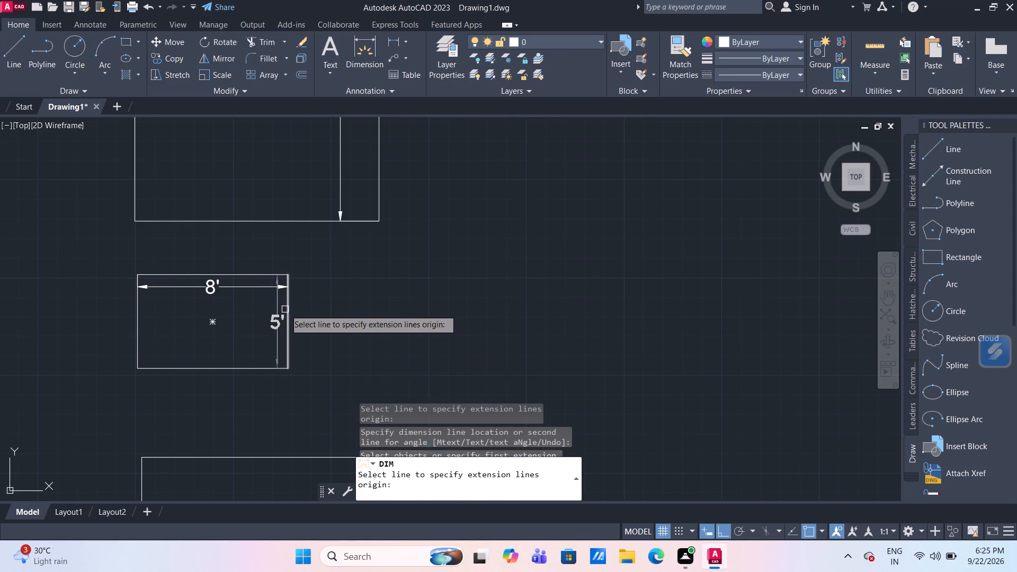
pyautogui.click(286, 309)
pyautogui.click(268, 303)
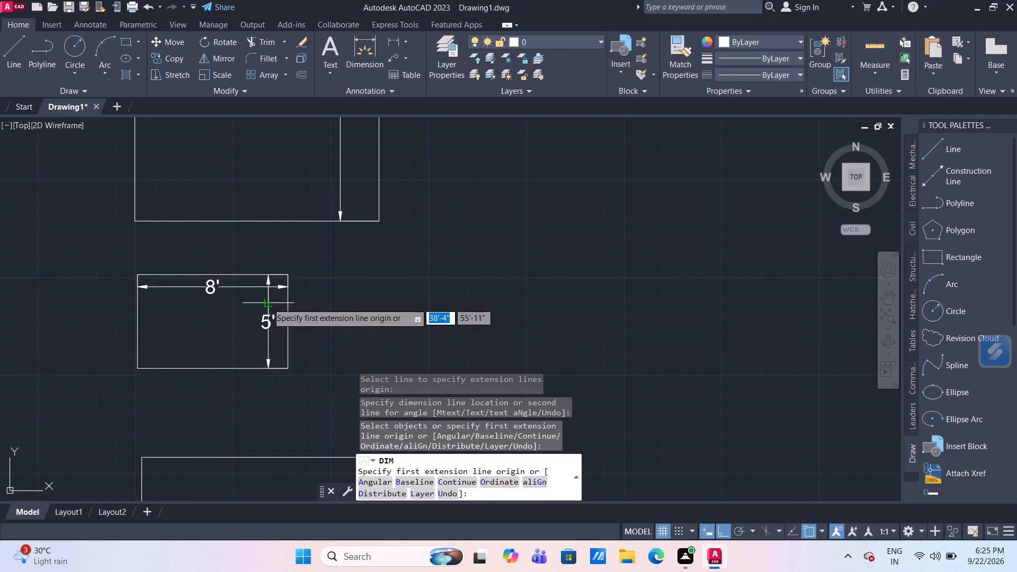
# Dimension the right and top sides of the bottom room with the dimension lines inside it, and end the dimension command.
pyautogui.scroll(-1, 267, 303)
pyautogui.moveTo(306, 302); pyautogui.dragTo(276, 180, button='middle')
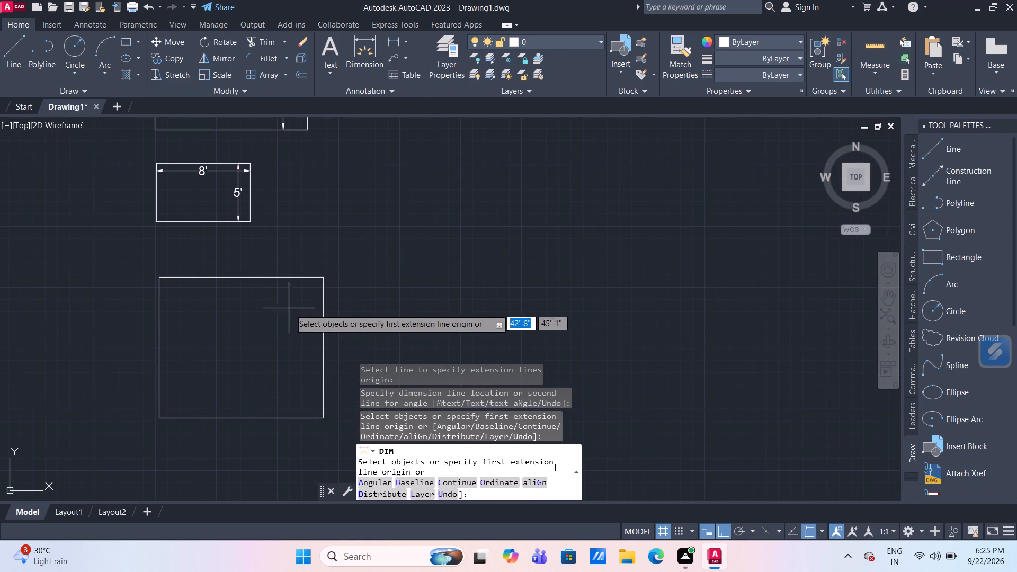
pyautogui.moveTo(324, 326); pyautogui.dragTo(319, 326)
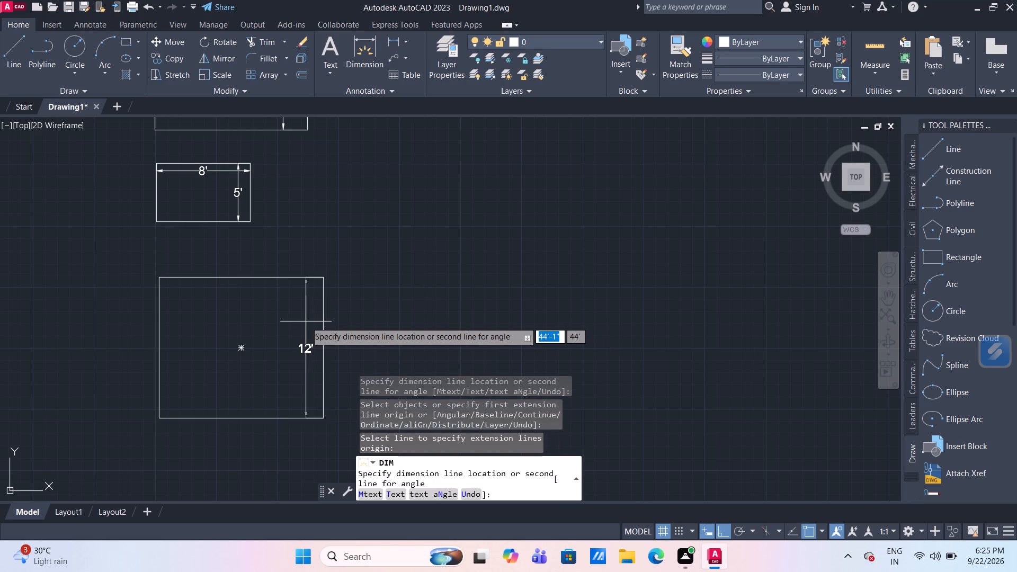
pyautogui.click(303, 320)
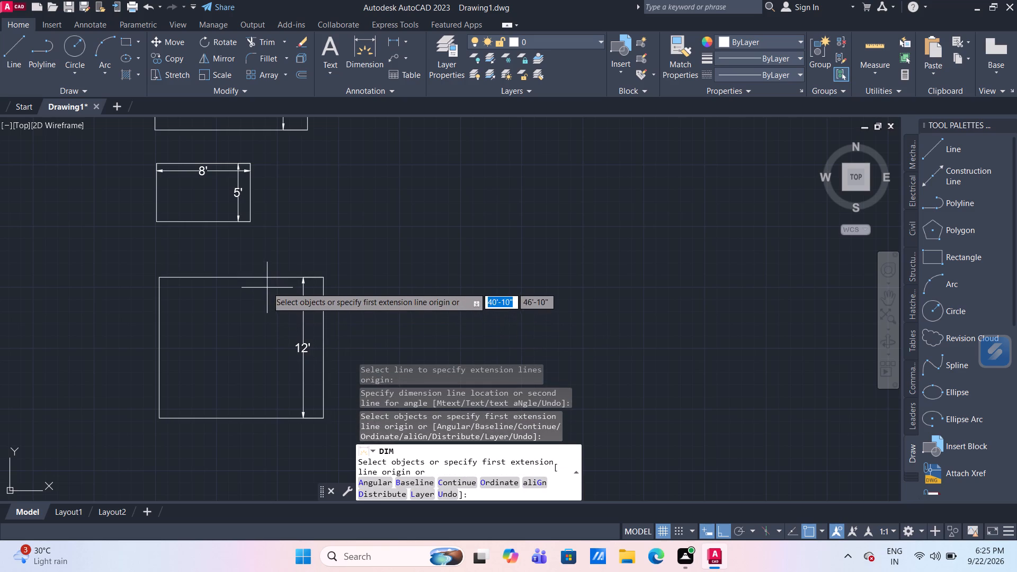
pyautogui.click(265, 278)
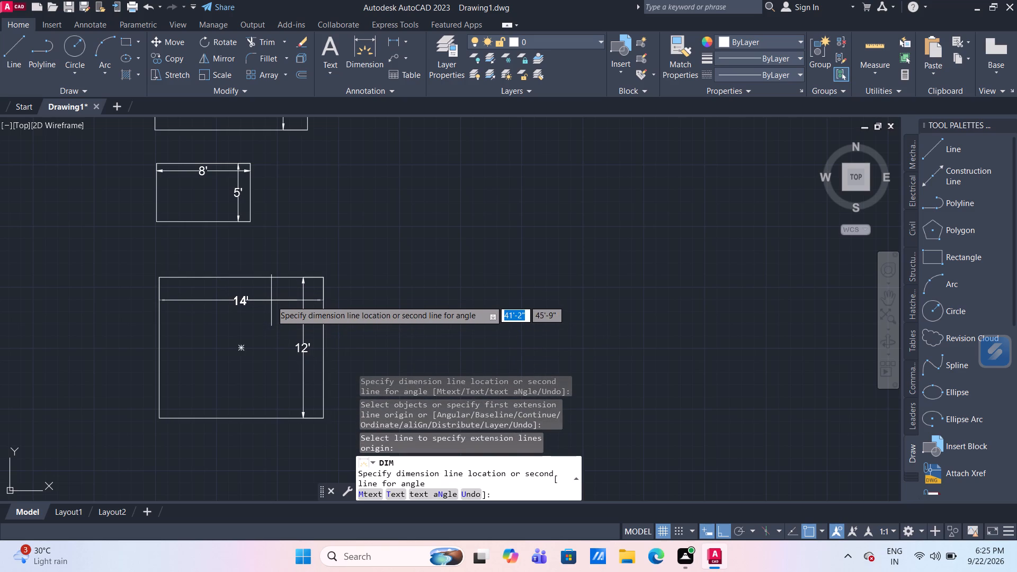
pyautogui.click(271, 299)
pyautogui.scroll(-2, 490, 269)
pyautogui.moveTo(489, 271); pyautogui.dragTo(488, 271, button='middle')
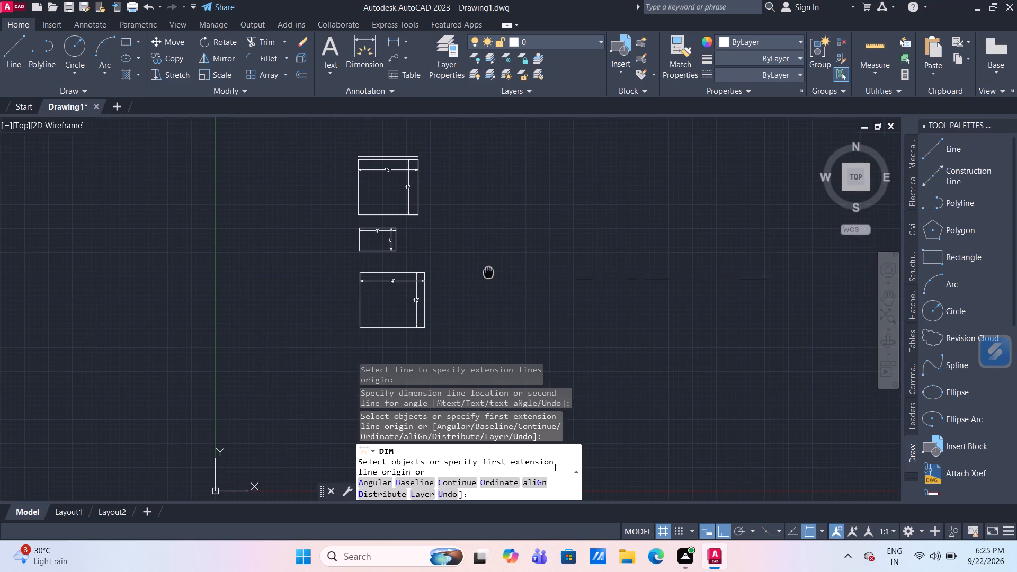
pyautogui.moveTo(488, 271); pyautogui.dragTo(326, 284, button='middle')
pyautogui.scroll(1, 318, 277)
pyautogui.moveTo(318, 277); pyautogui.dragTo(325, 314, button='middle')
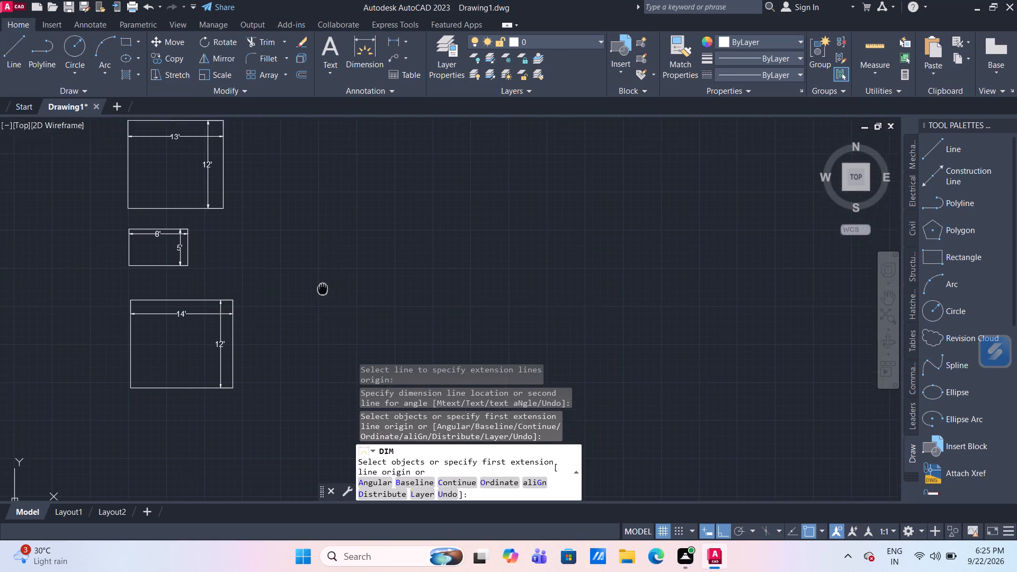
pyautogui.moveTo(325, 314); pyautogui.dragTo(326, 325, button='middle')
pyautogui.press('Escape')
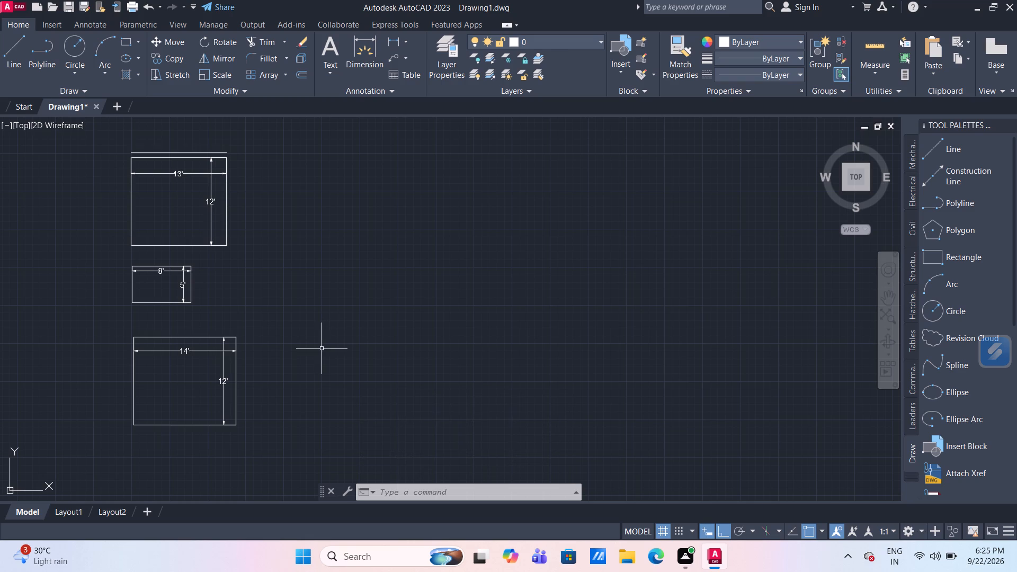
# Draw a rectangle 14' wide and 16' high in the empty area to the right of the existing column of rooms.
pyautogui.click(129, 40)
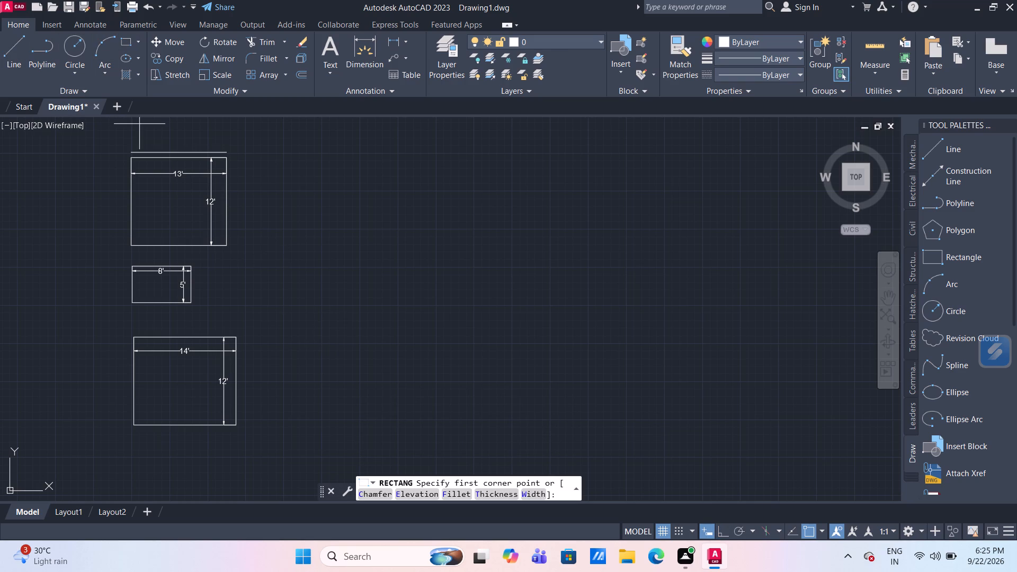
pyautogui.click(303, 183)
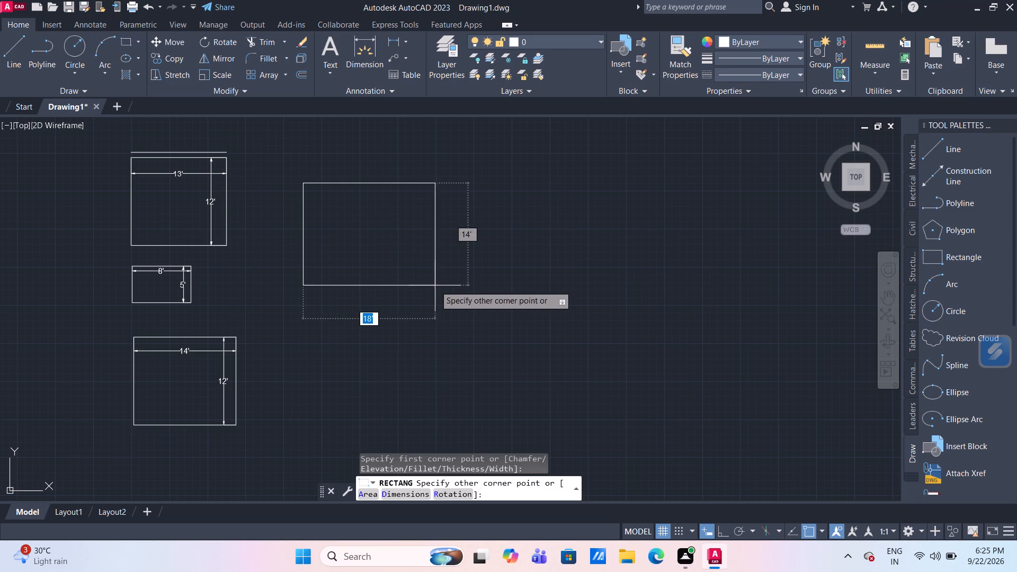
pyautogui.write("14'")
pyautogui.press('Tab')
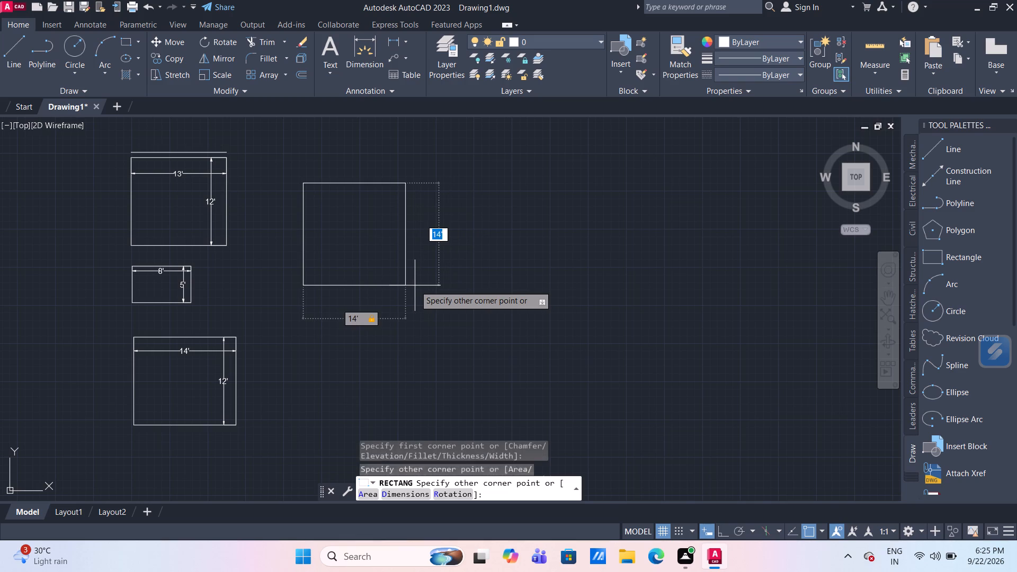
pyautogui.write("16'")
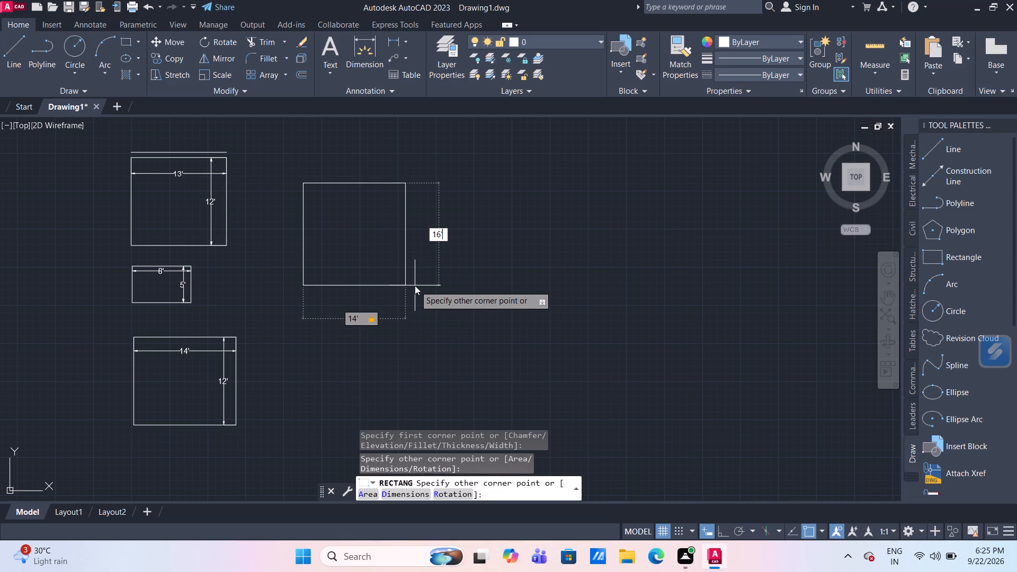
pyautogui.press('Return')
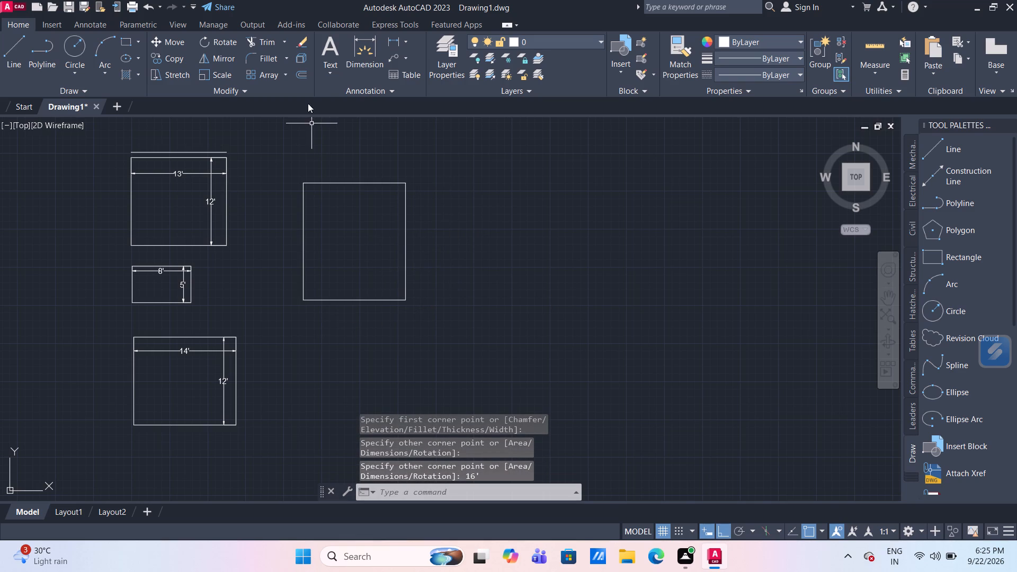
# Dimension the top and right sides of the new room beside the column, placing both dimension lines inside it.
pyautogui.click(375, 43)
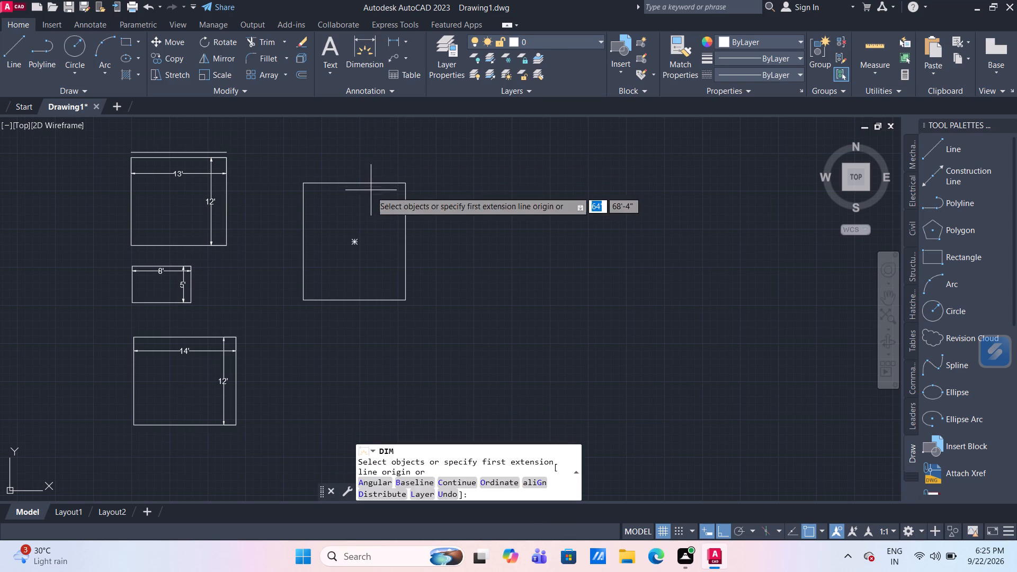
pyautogui.click(371, 181)
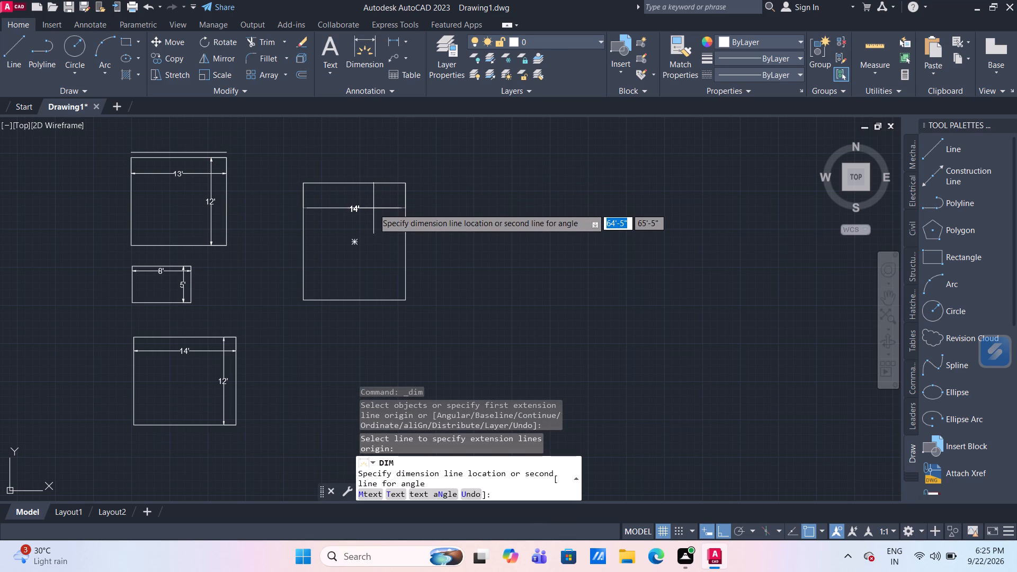
pyautogui.click(373, 208)
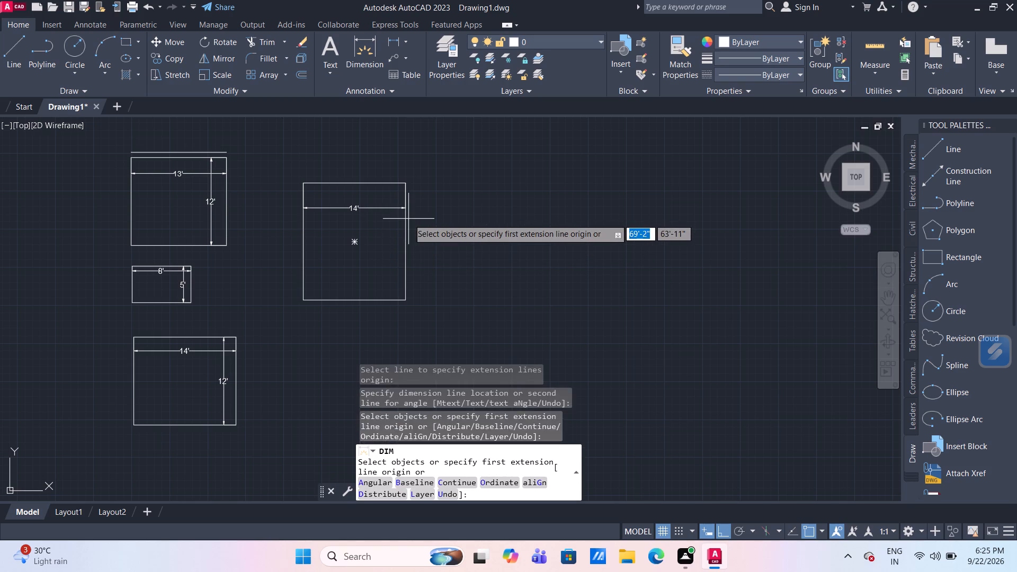
pyautogui.click(405, 218)
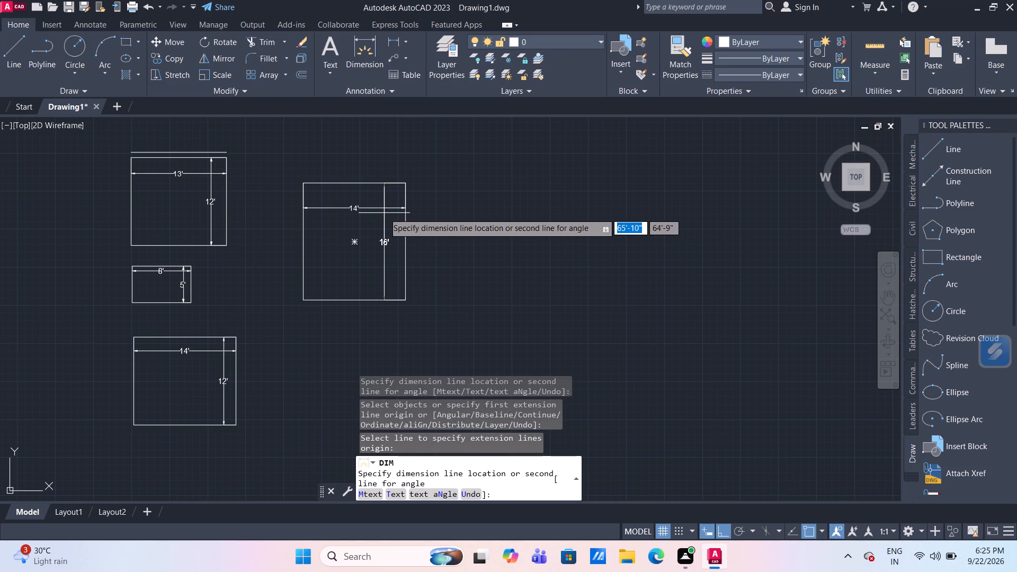
pyautogui.click(384, 213)
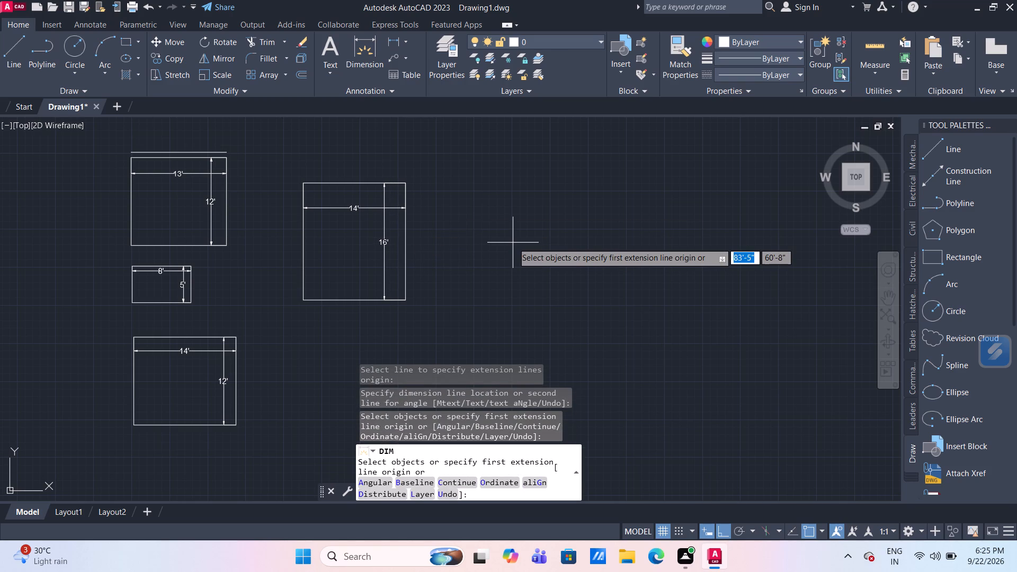
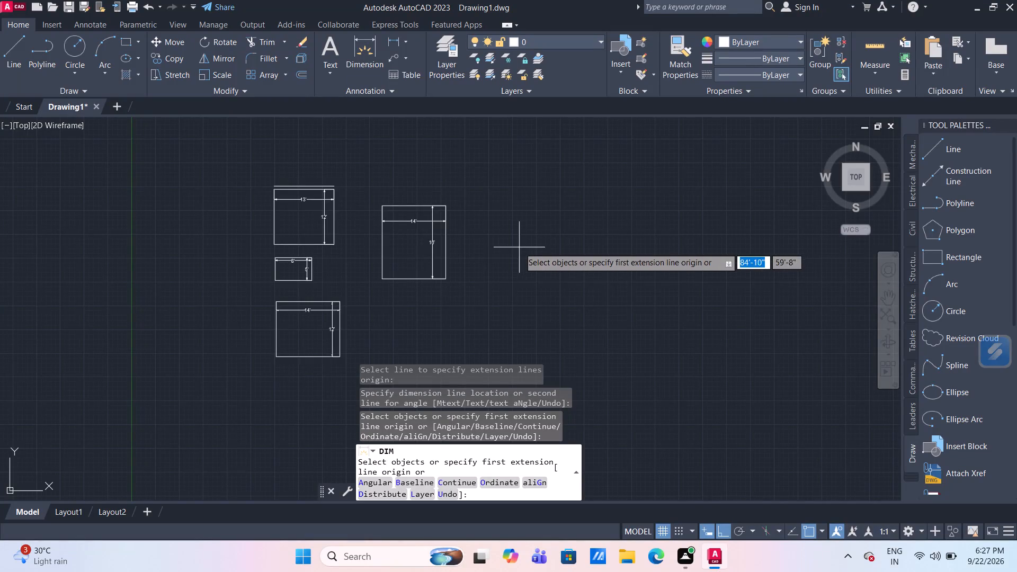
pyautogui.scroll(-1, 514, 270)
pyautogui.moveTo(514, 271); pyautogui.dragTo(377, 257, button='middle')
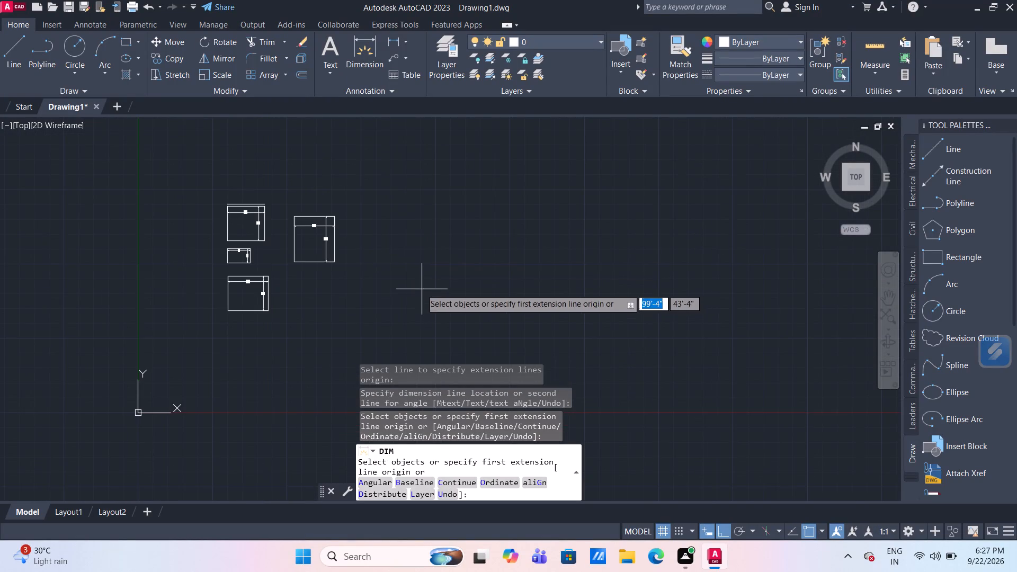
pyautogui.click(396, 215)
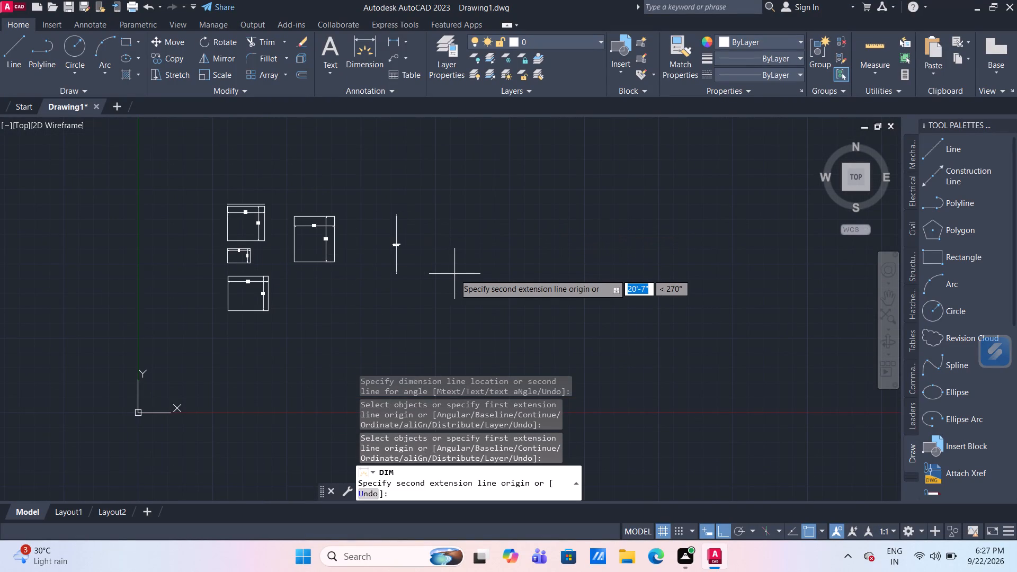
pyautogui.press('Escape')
# Delete the stray horizontal line just above the 13' by 12' room at the top of the column.
pyautogui.scroll(2, 234, 266)
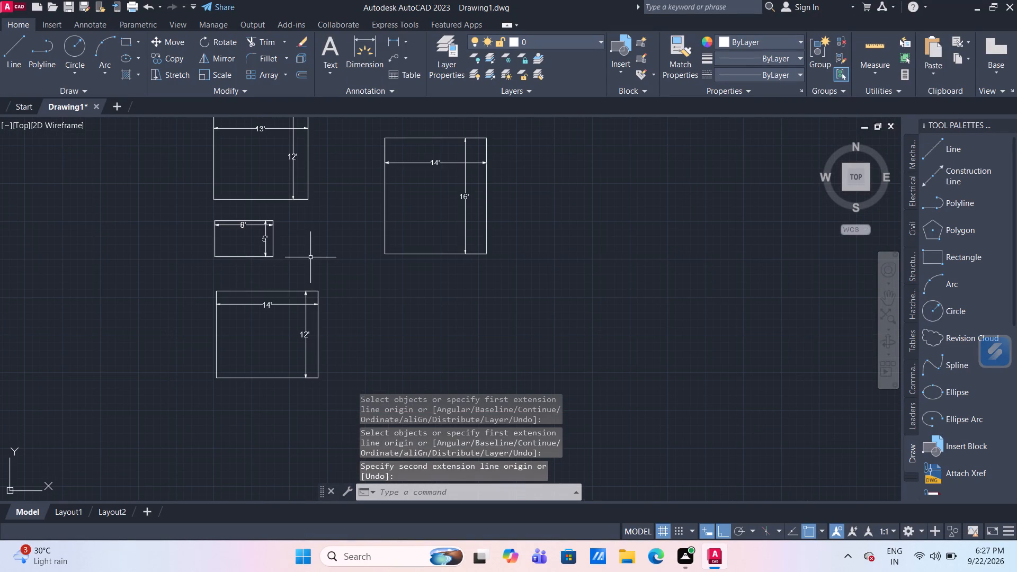
pyautogui.moveTo(425, 314); pyautogui.dragTo(402, 301, button='middle')
pyautogui.scroll(-2, 402, 302)
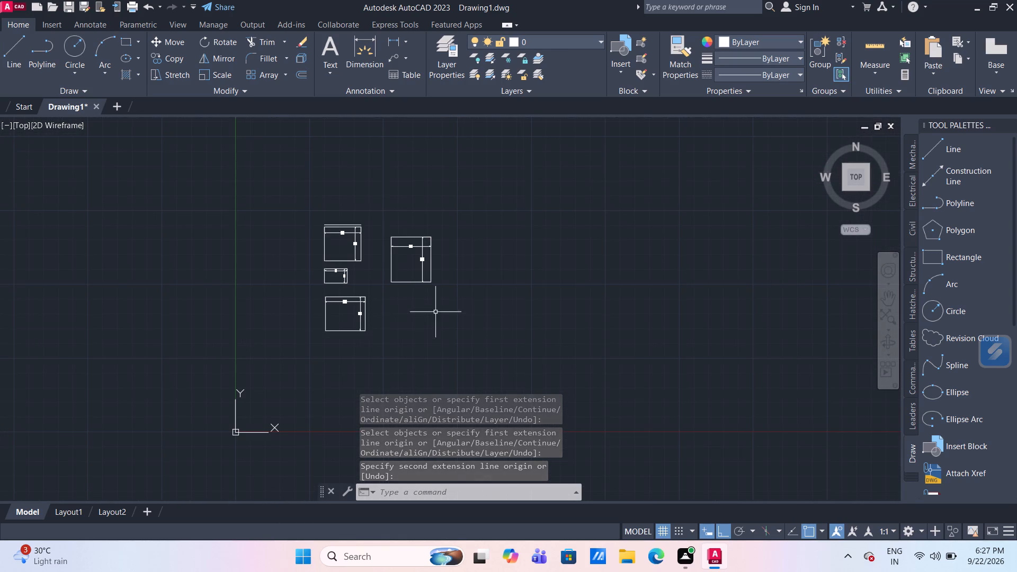
pyautogui.moveTo(498, 315); pyautogui.dragTo(463, 293, button='middle')
pyautogui.scroll(3, 360, 222)
pyautogui.moveTo(323, 192); pyautogui.dragTo(382, 207, button='middle')
pyautogui.click(253, 160)
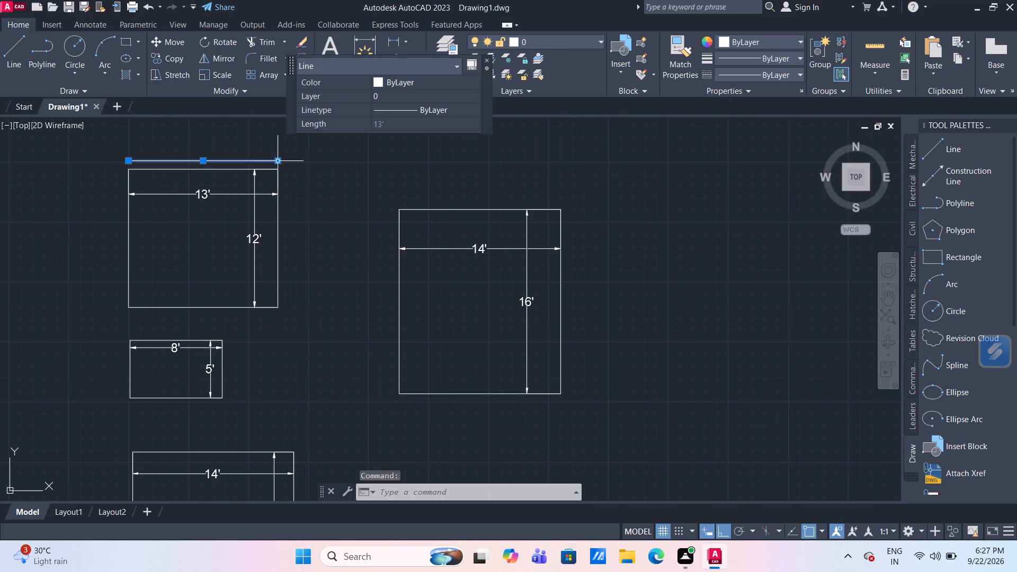
pyautogui.press('Delete')
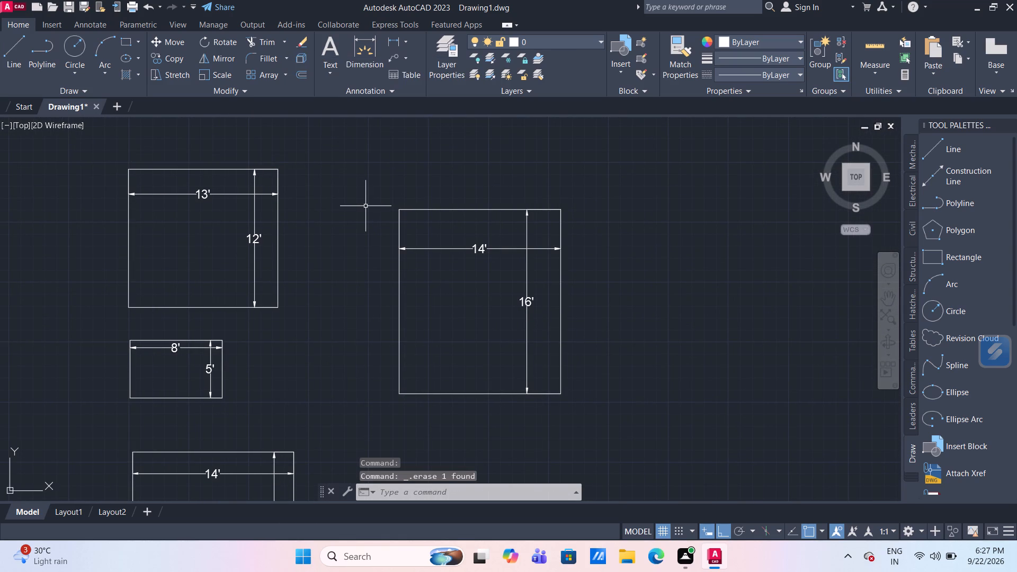
# Draw a rectangle 12' wide and 12' high in the empty area to the right of the 14' by 16' room.
pyautogui.scroll(-3, 365, 206)
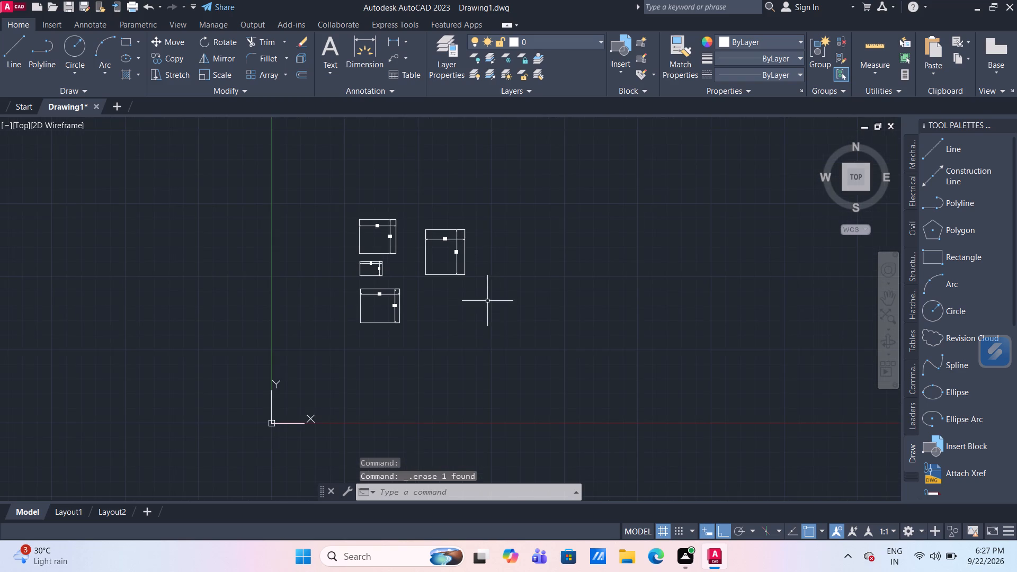
pyautogui.scroll(2, 486, 291)
pyautogui.moveTo(487, 291); pyautogui.dragTo(421, 337, button='middle')
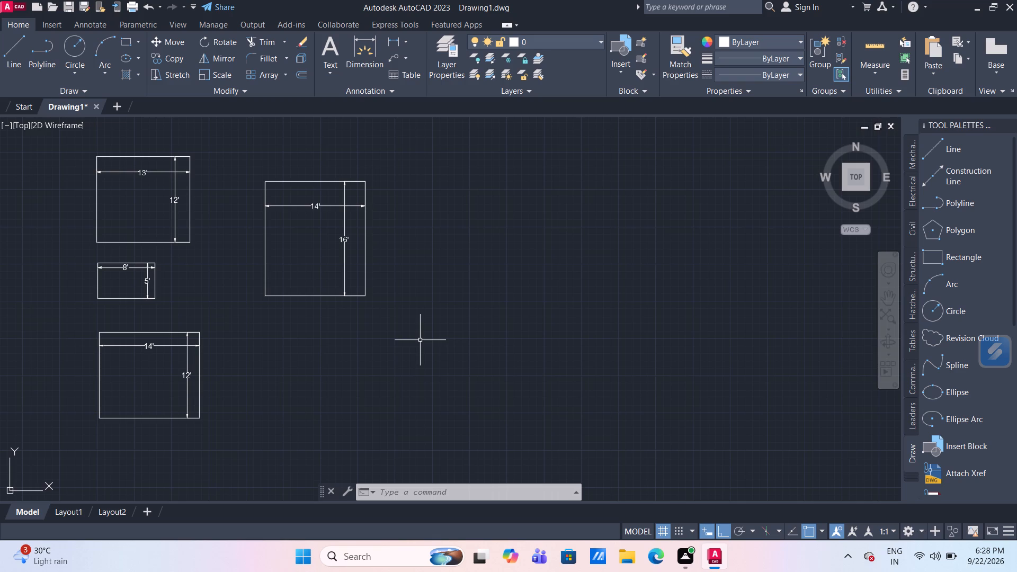
pyautogui.click(127, 43)
pyautogui.click(421, 219)
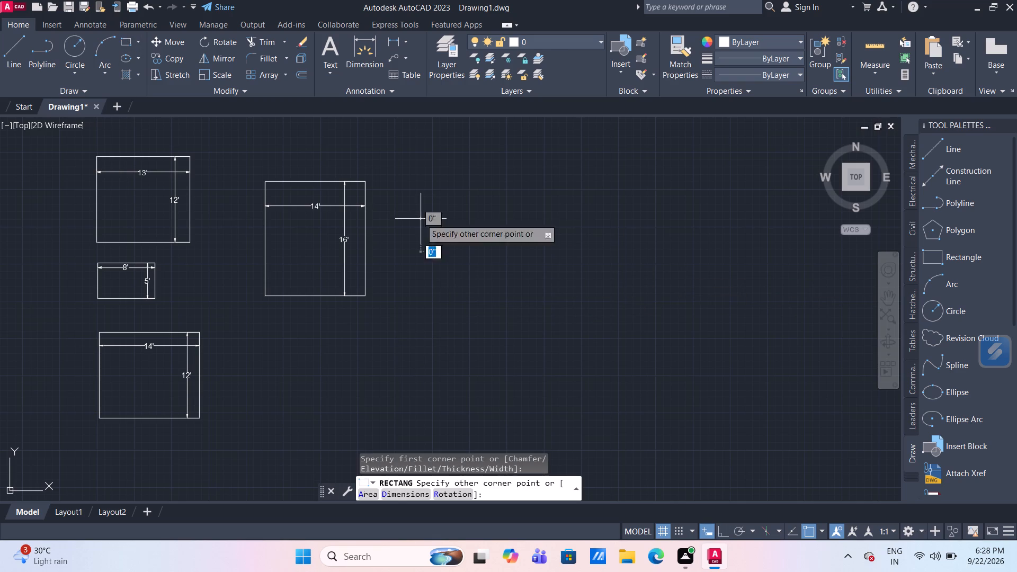
pyautogui.write("12'")
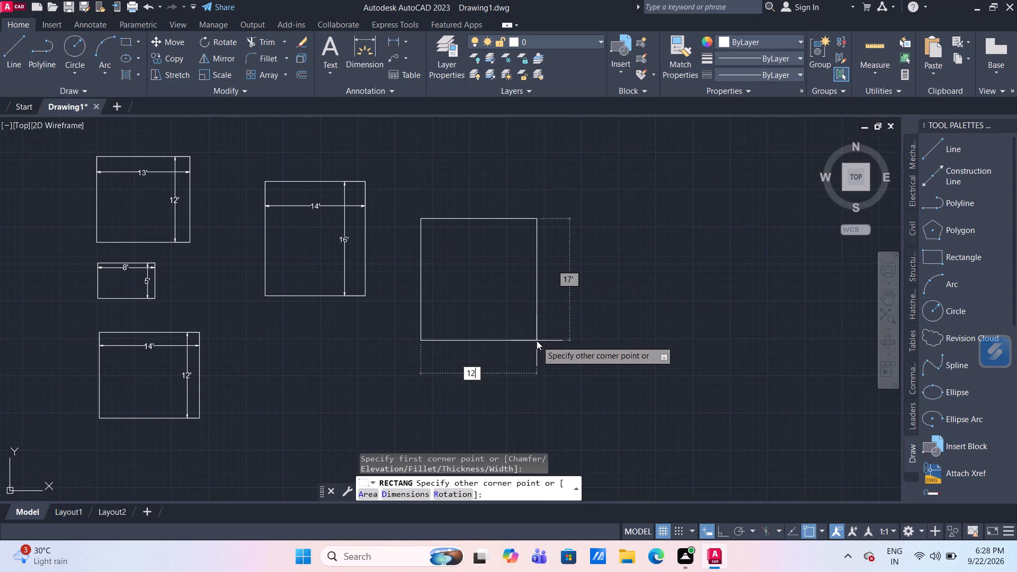
pyautogui.press('Tab')
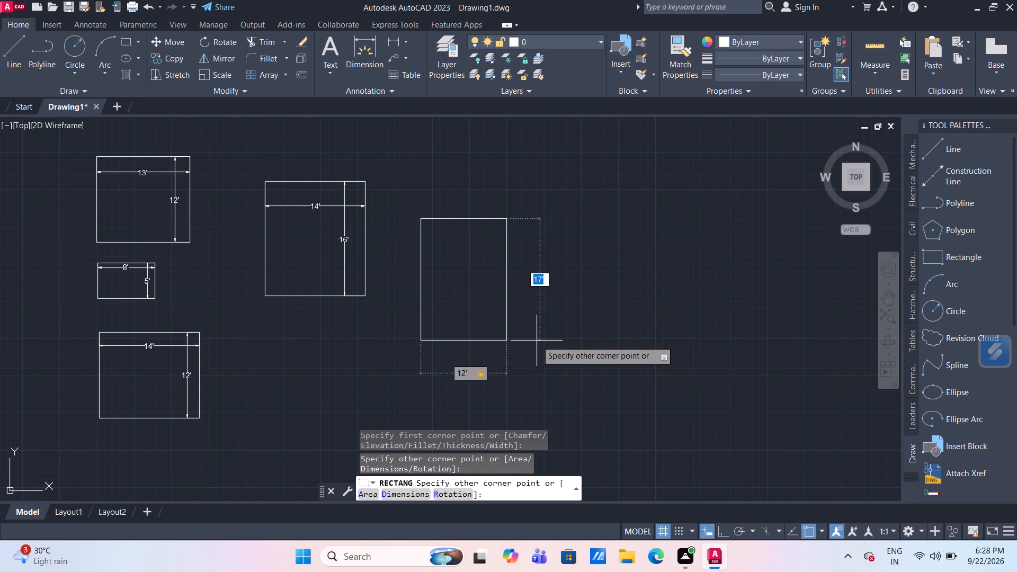
pyautogui.write('12')
pyautogui.press("'")
pyautogui.press('Return')
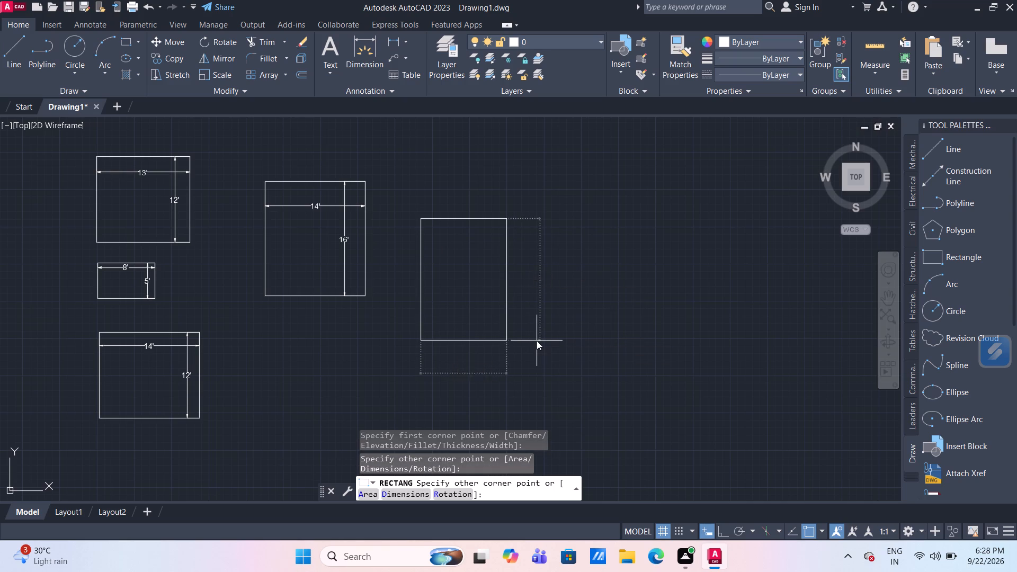
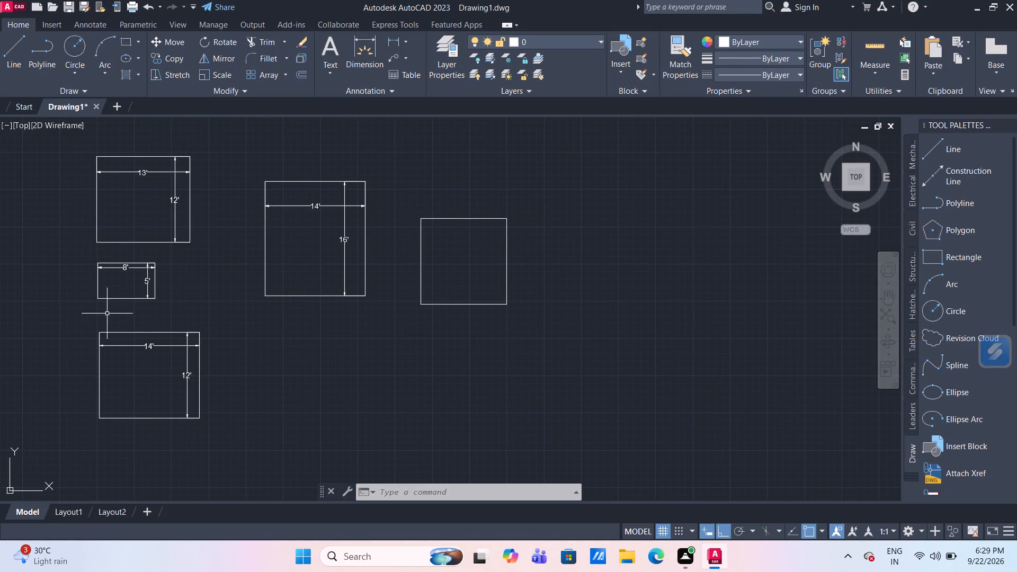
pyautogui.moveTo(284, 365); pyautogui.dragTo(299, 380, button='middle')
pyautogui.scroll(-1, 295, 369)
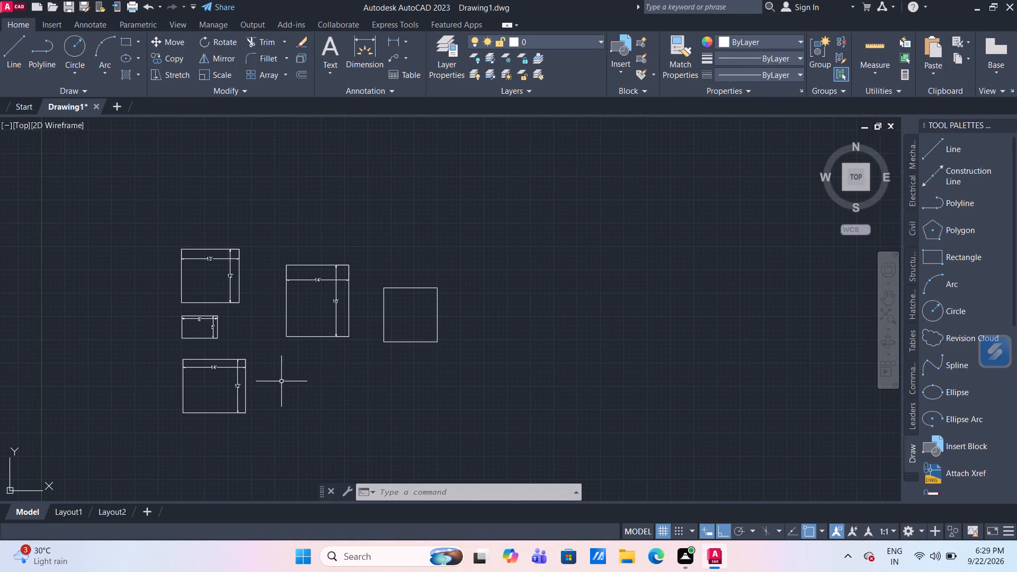
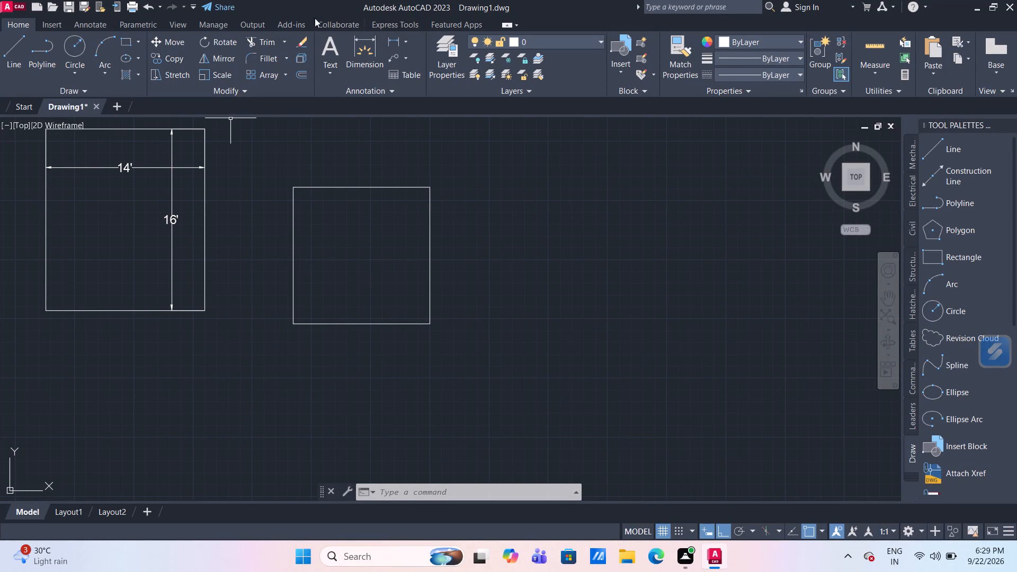
# Dimension the height and width of the square room beside the 14' by 16' room, placing both dimensions inside the outline.
pyautogui.click(376, 55)
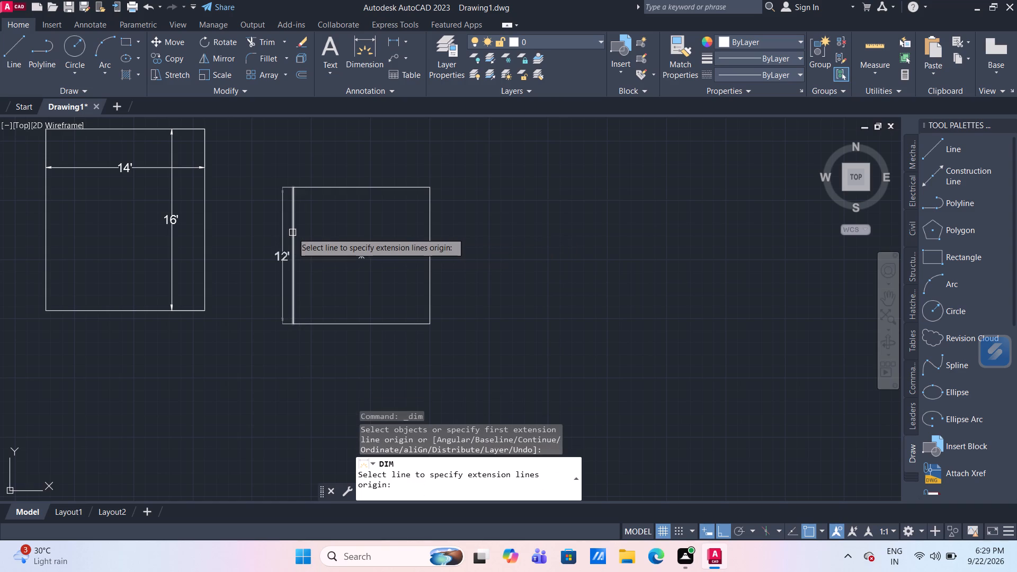
pyautogui.click(292, 233)
pyautogui.click(318, 233)
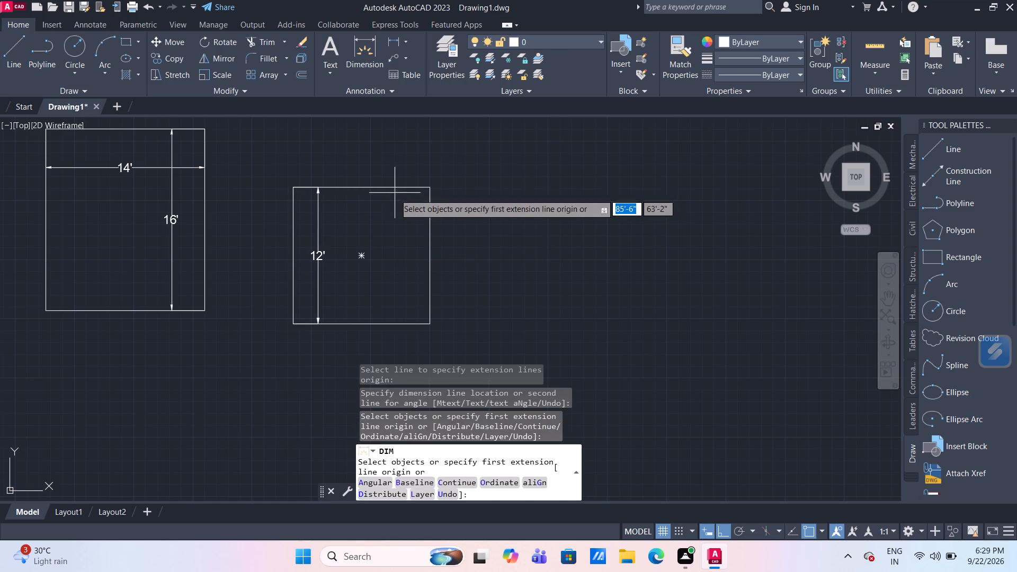
pyautogui.click(412, 185)
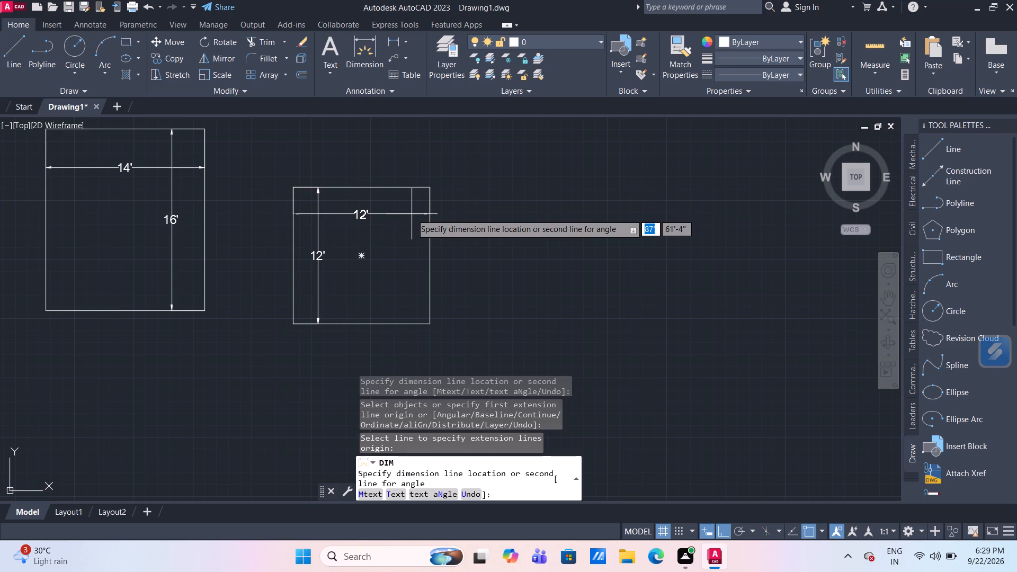
pyautogui.click(412, 214)
pyautogui.scroll(-2, 412, 214)
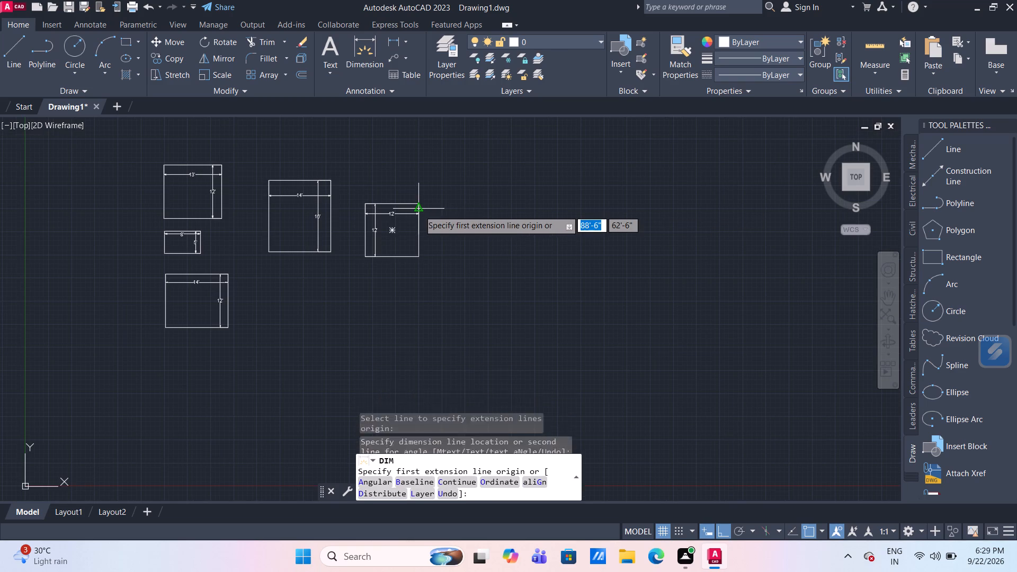
pyautogui.scroll(2, 419, 210)
pyautogui.press('Escape')
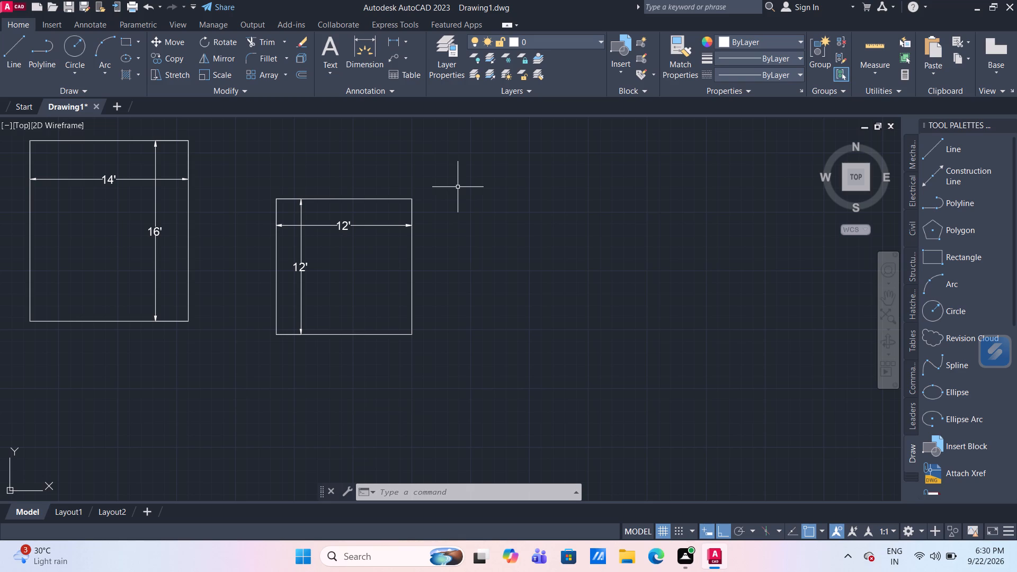
# Draw a rectangle 20' wide and 6' high in the empty area below the 12' by 12' room.
pyautogui.scroll(-2, 458, 187)
pyautogui.moveTo(459, 225); pyautogui.dragTo(416, 154, button='middle')
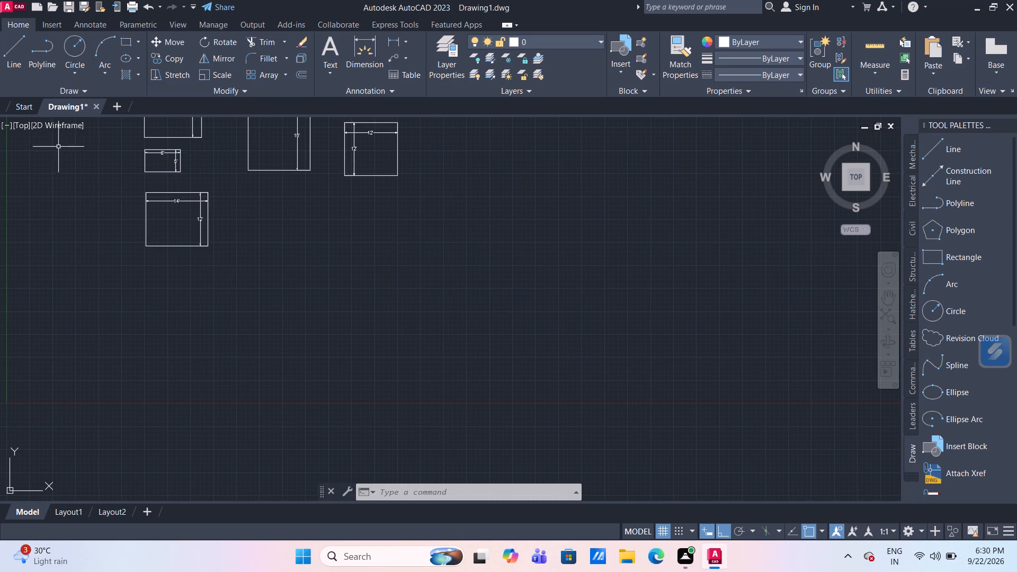
pyautogui.click(126, 38)
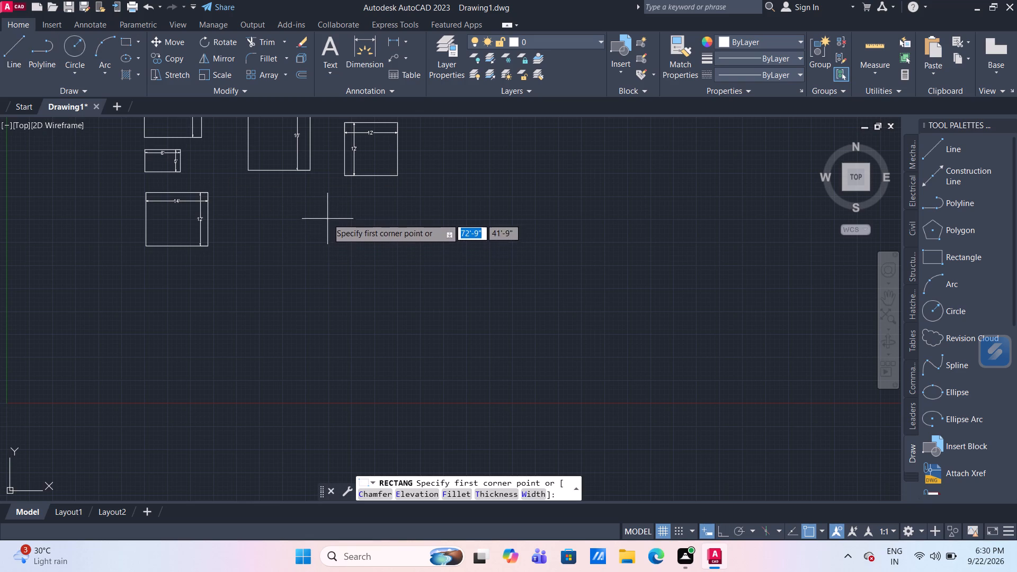
pyautogui.moveTo(327, 218); pyautogui.dragTo(336, 220)
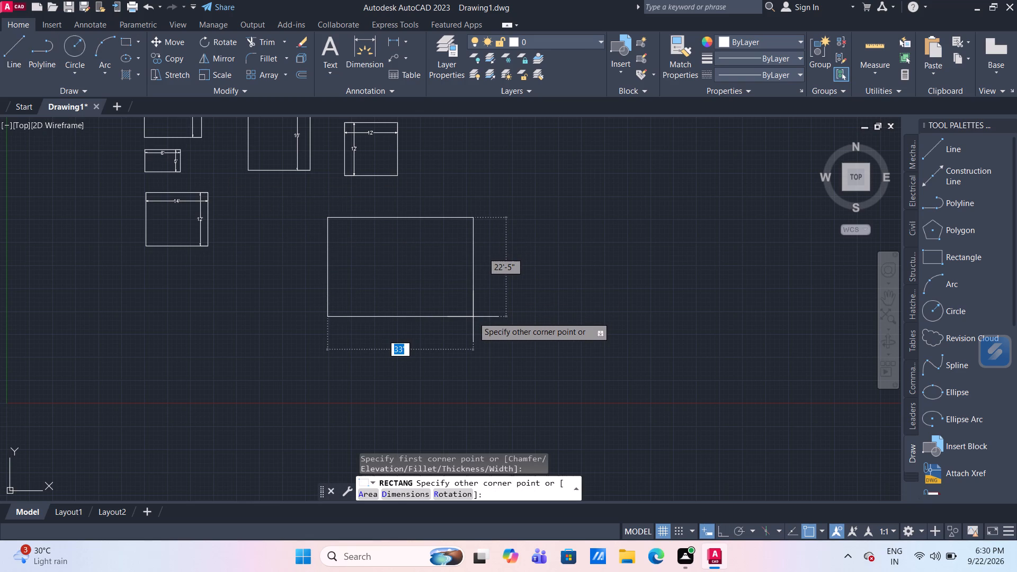
pyautogui.write('20')
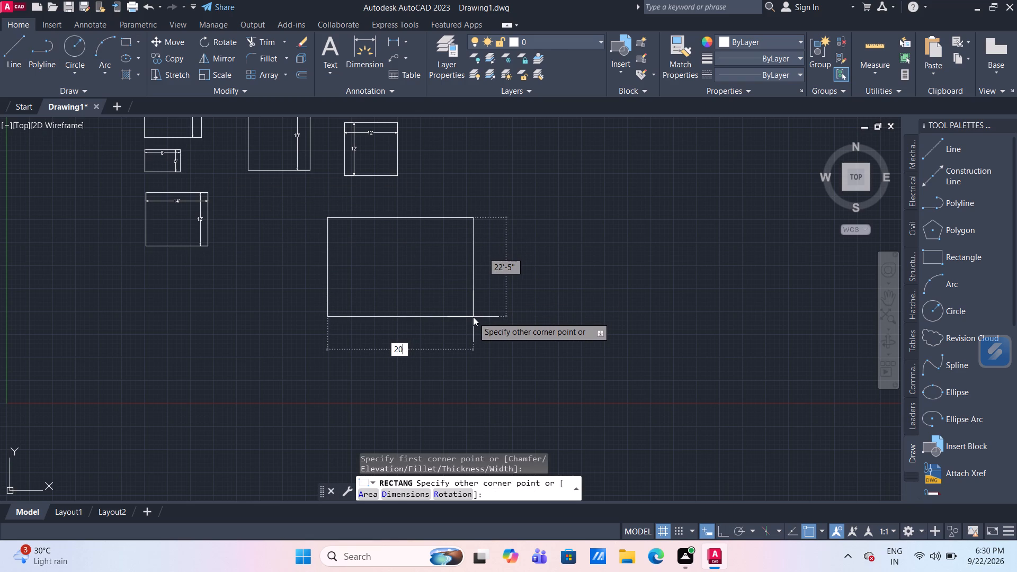
pyautogui.press("'")
pyautogui.press('Tab')
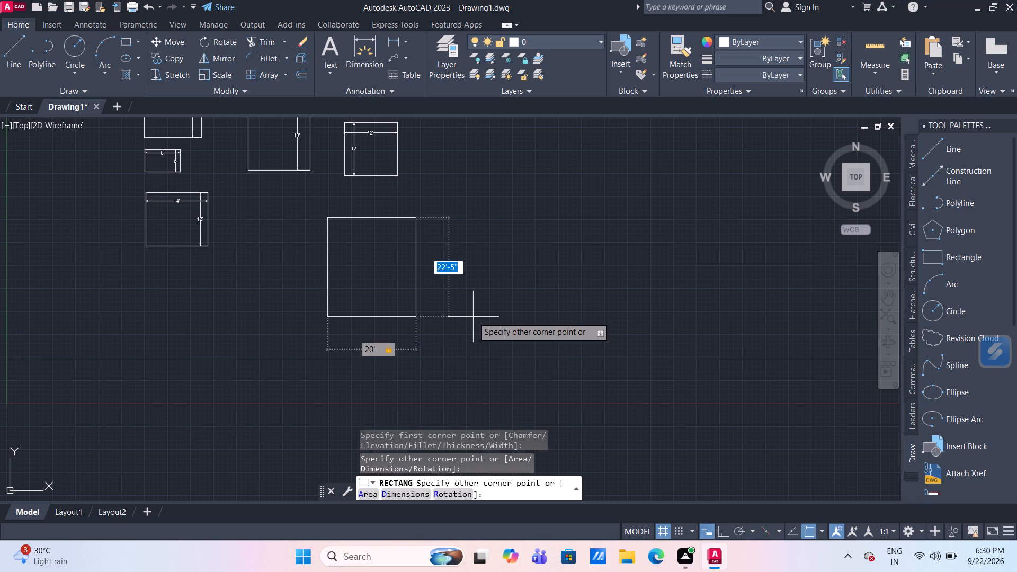
pyautogui.write("6'")
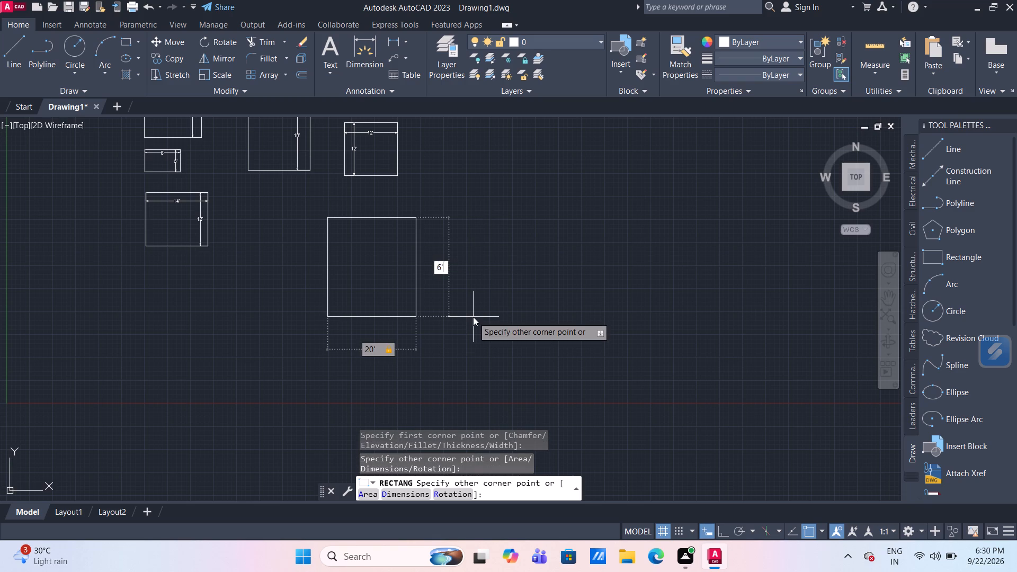
pyautogui.press('Return')
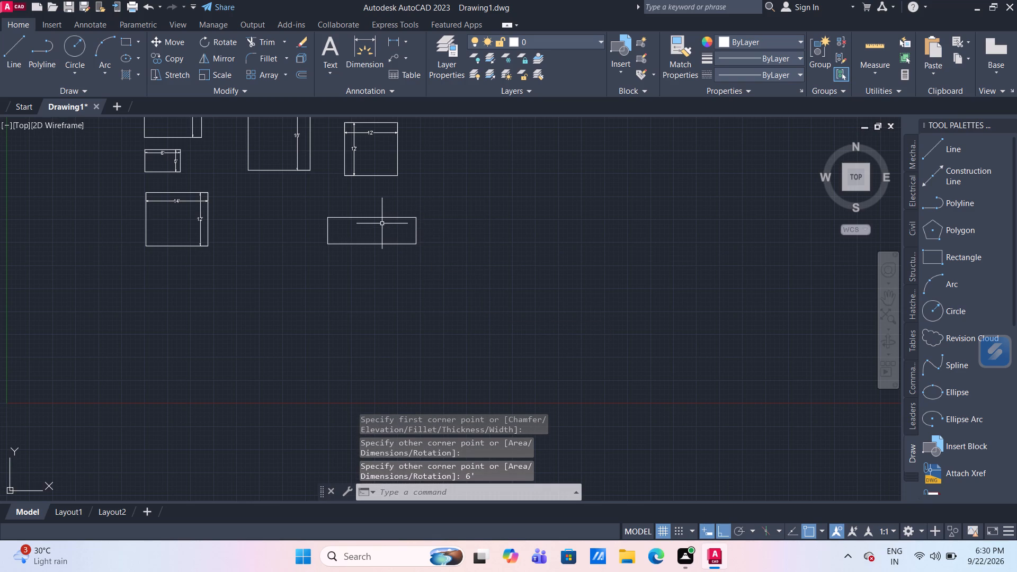
pyautogui.moveTo(382, 224); pyautogui.dragTo(393, 280, button='middle')
pyautogui.scroll(-1, 393, 280)
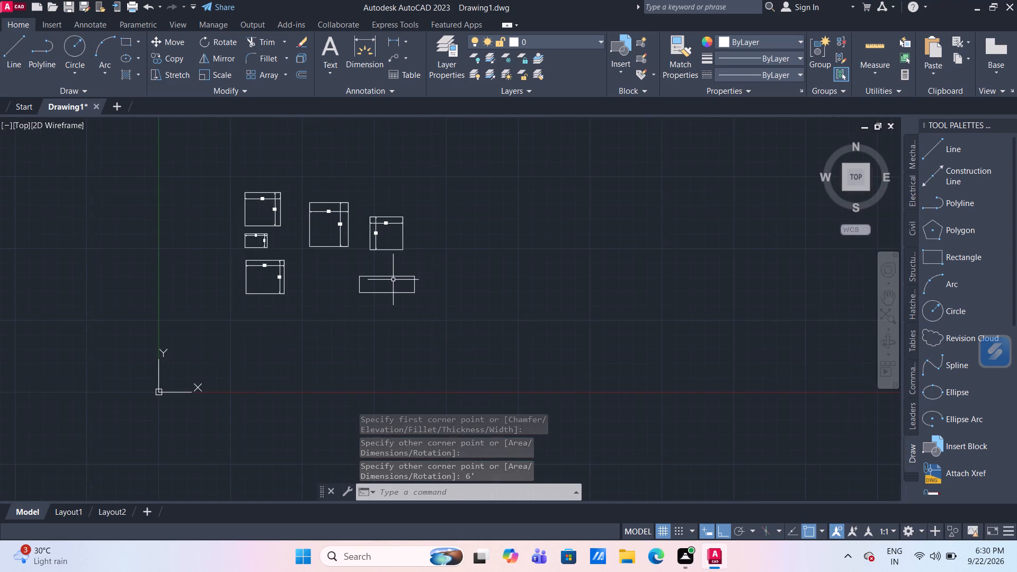
pyautogui.scroll(1, 389, 279)
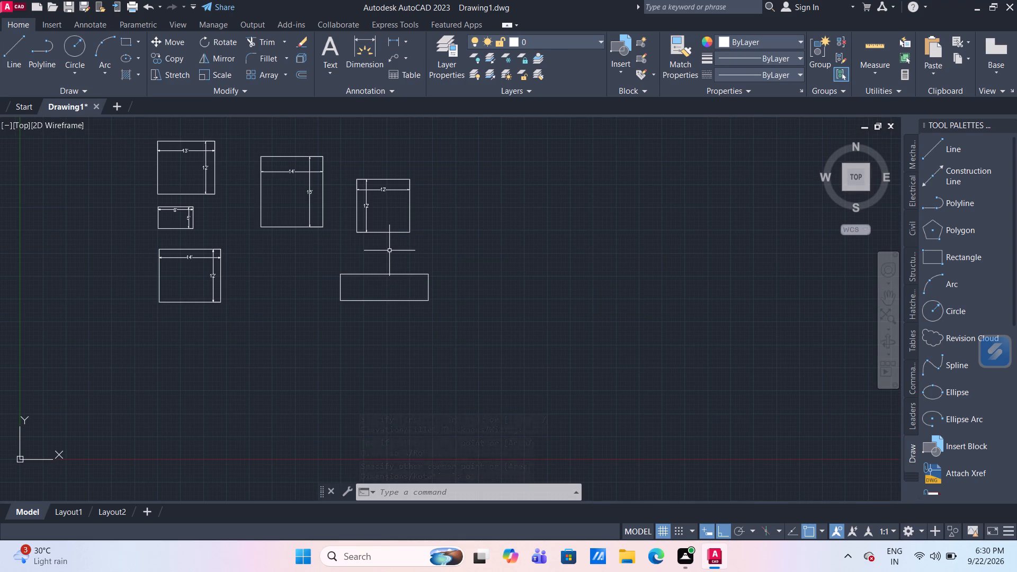
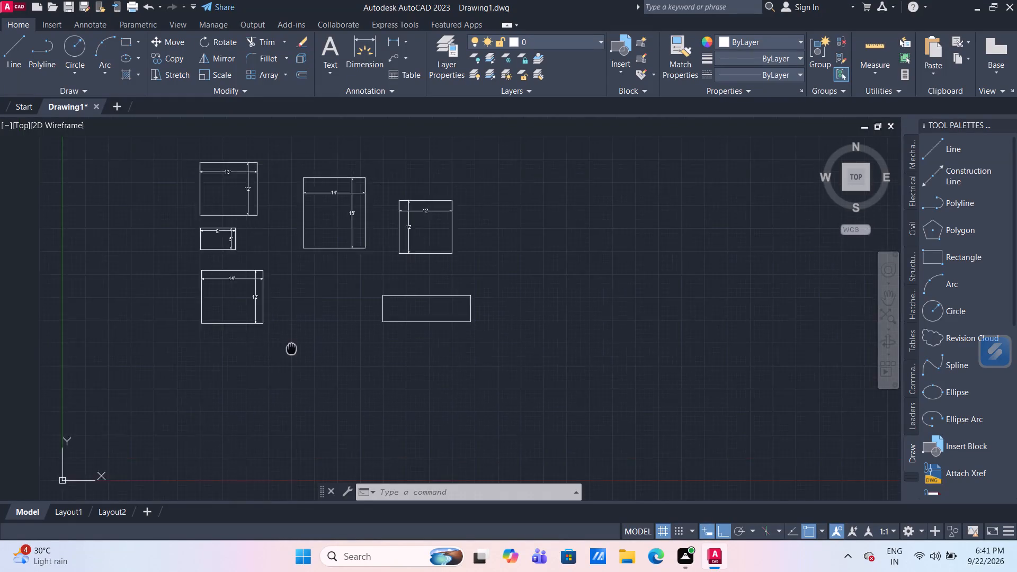
# Draw a 9" by 9" square in the empty area to the left of the 13' by 12' room.
pyautogui.scroll(2, 242, 239)
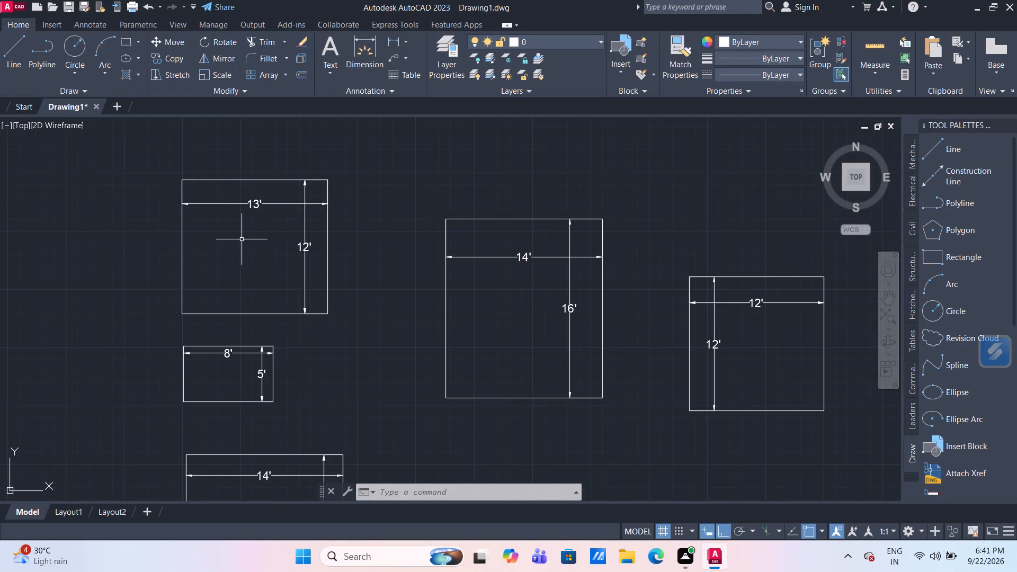
pyautogui.moveTo(242, 239); pyautogui.dragTo(245, 205, button='middle')
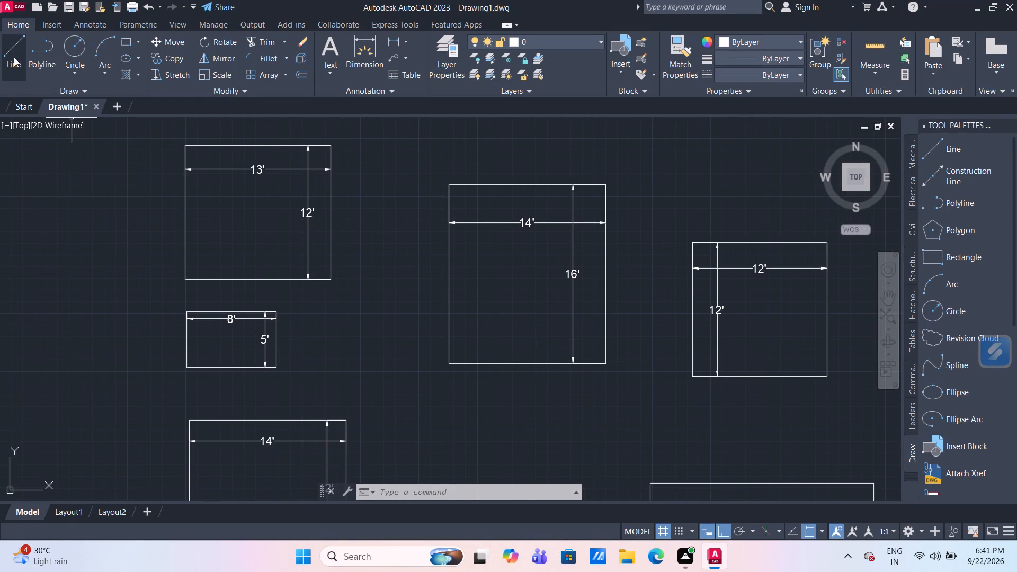
pyautogui.click(12, 57)
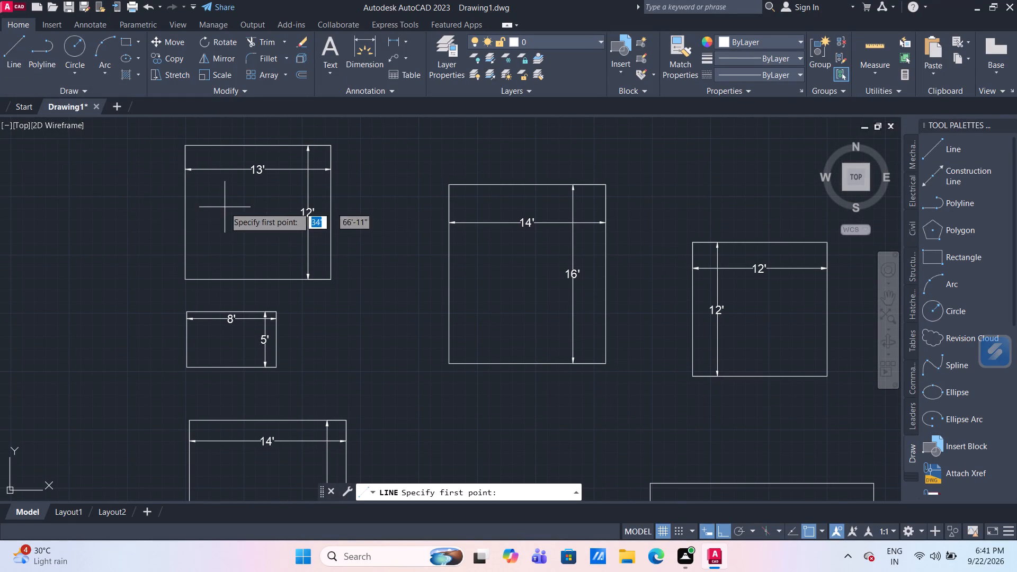
pyautogui.moveTo(230, 236); pyautogui.dragTo(238, 191, button='middle')
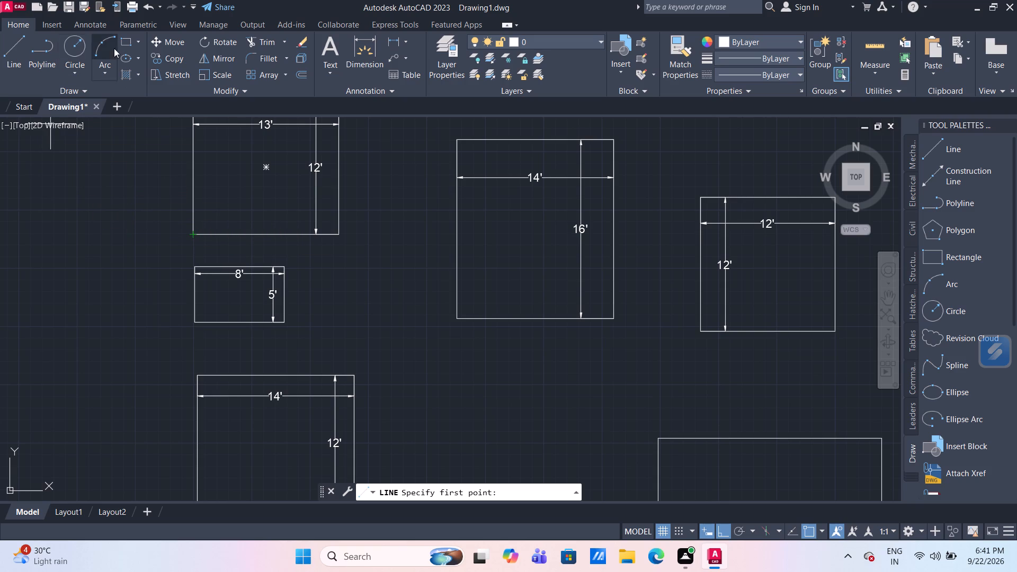
pyautogui.click(126, 37)
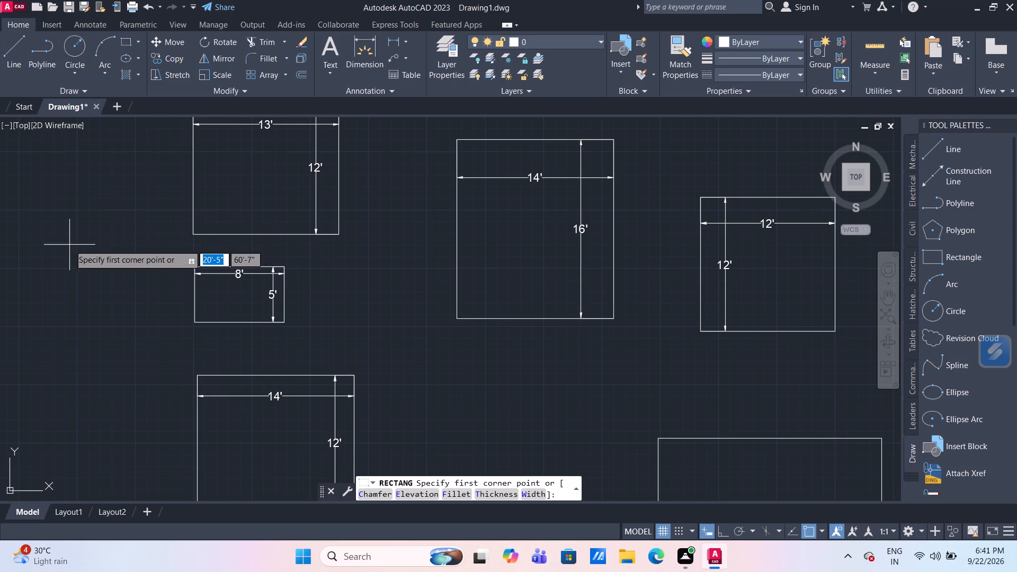
pyautogui.click(47, 217)
pyautogui.write('9"')
pyautogui.press('Tab')
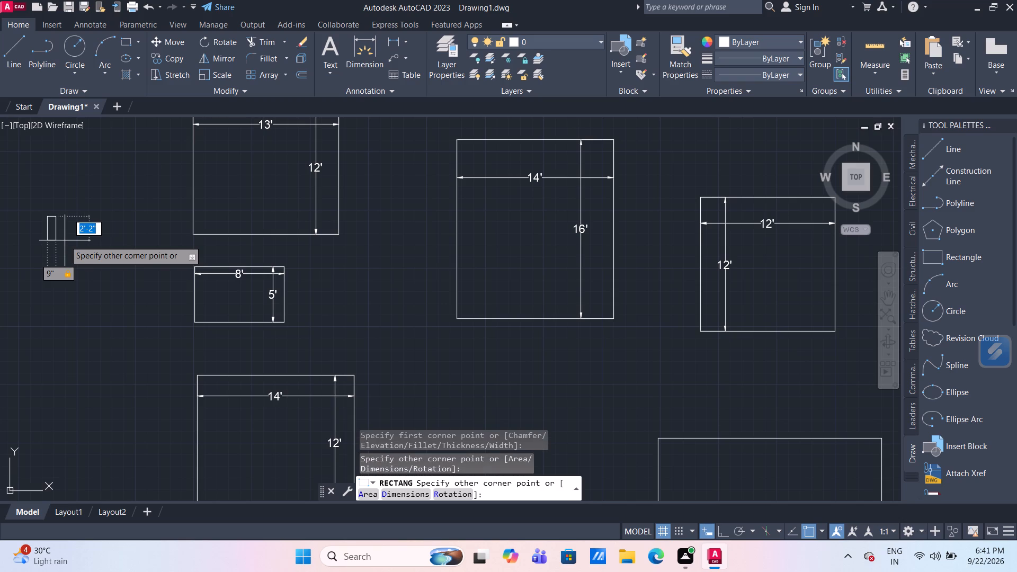
pyautogui.write('9"')
pyautogui.press('Return')
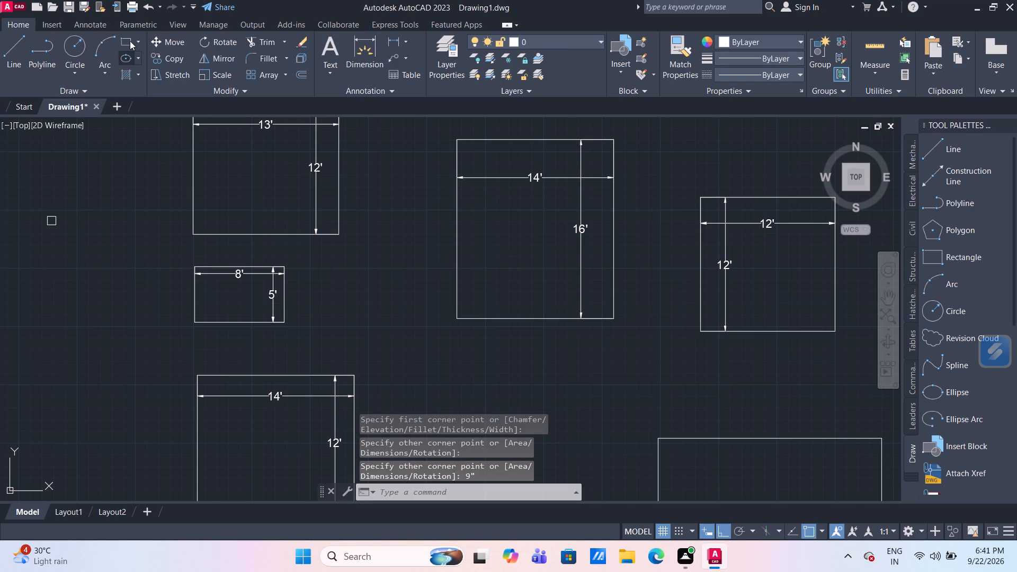
# Draw a rectangle 9" wide and 4.5" high just below the 9" square.
pyautogui.click(130, 41)
pyautogui.click(52, 262)
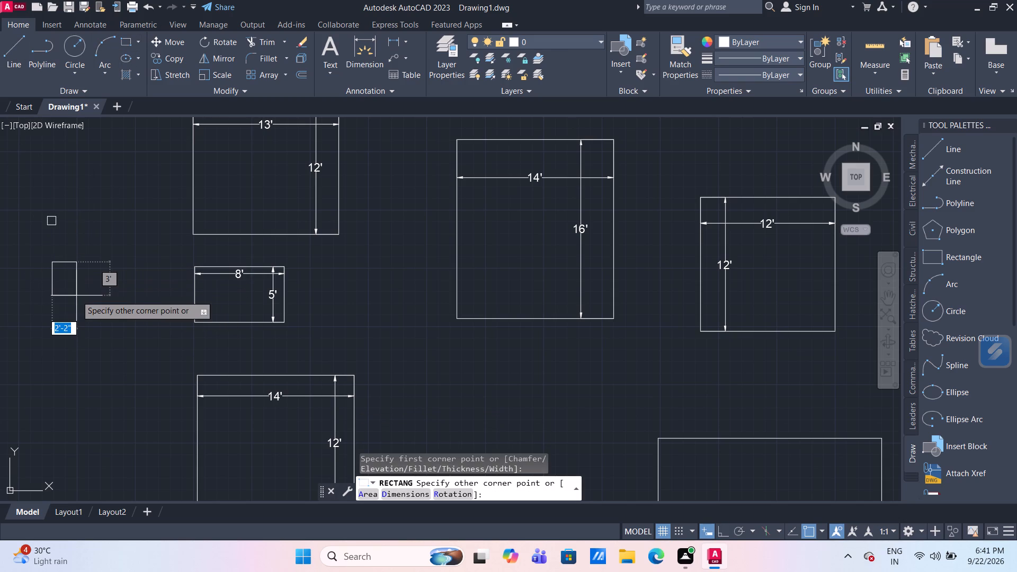
pyautogui.write('9"')
pyautogui.press('Tab')
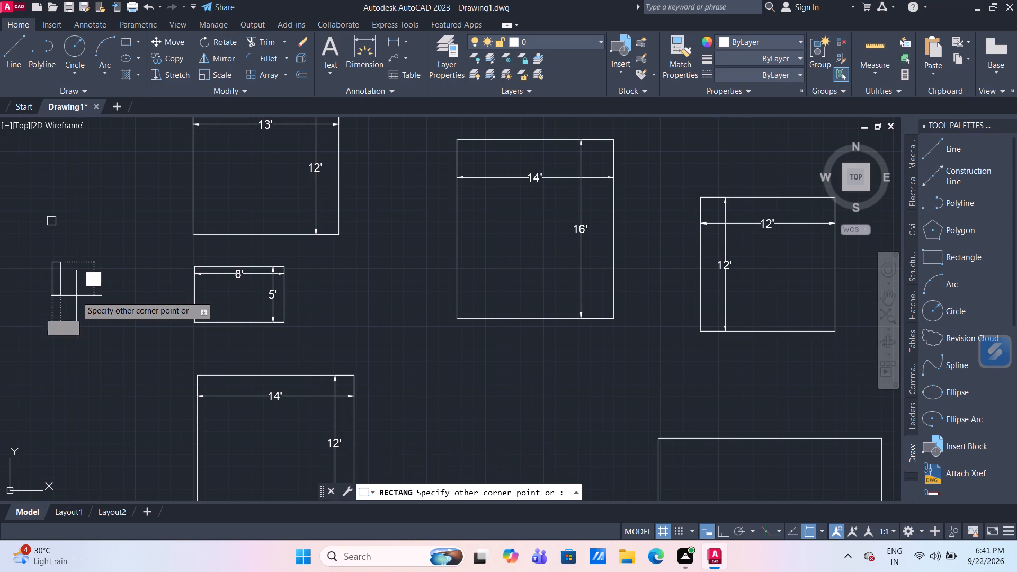
pyautogui.write('4.5"')
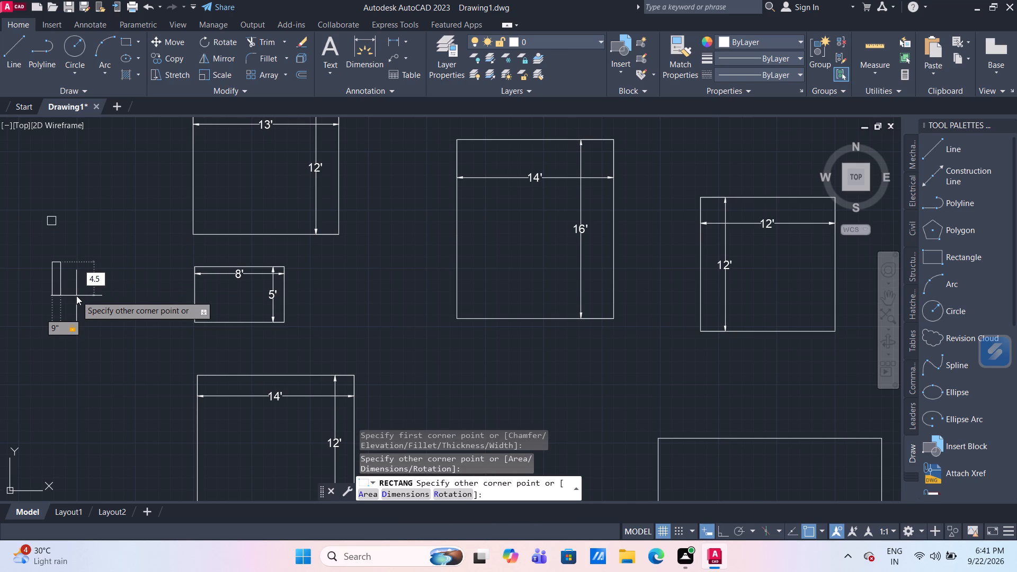
pyautogui.press('Return')
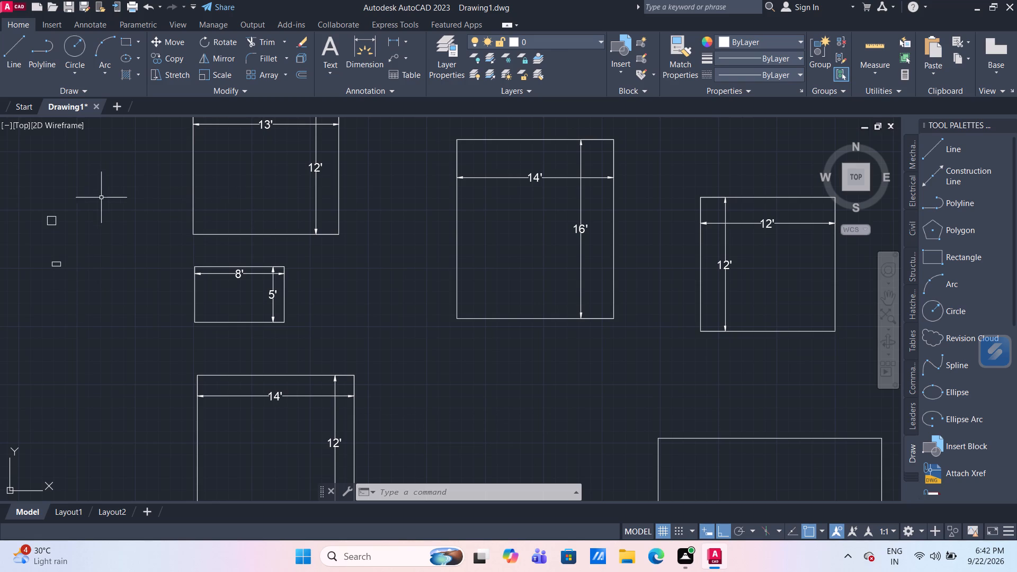
# Copy the 9" square so its upper-right corner meets the lower-left corner of the 8' by 5' room.
pyautogui.moveTo(74, 233); pyautogui.dragTo(63, 228)
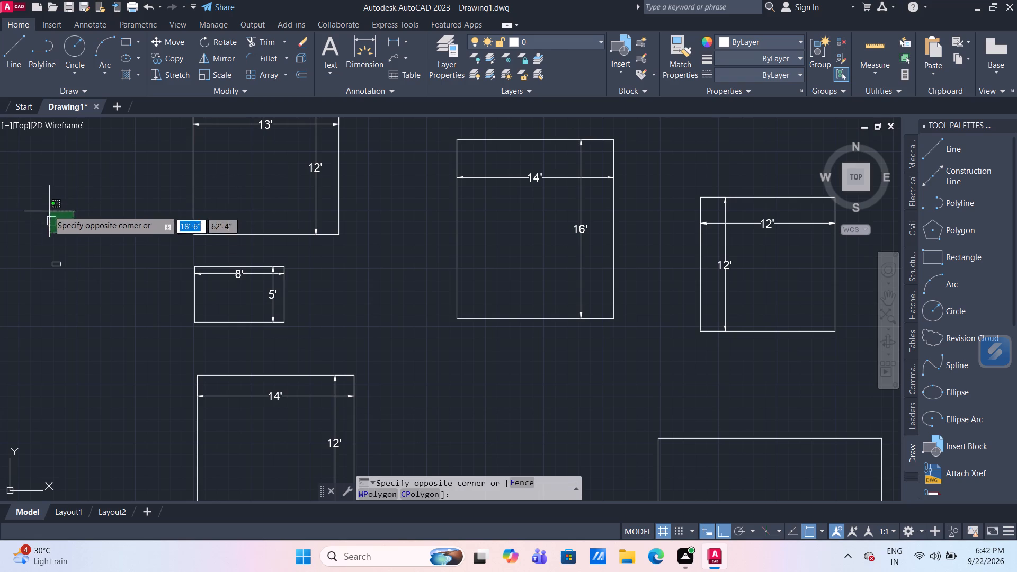
pyautogui.click(35, 201)
pyautogui.write('CO')
pyautogui.press('Return')
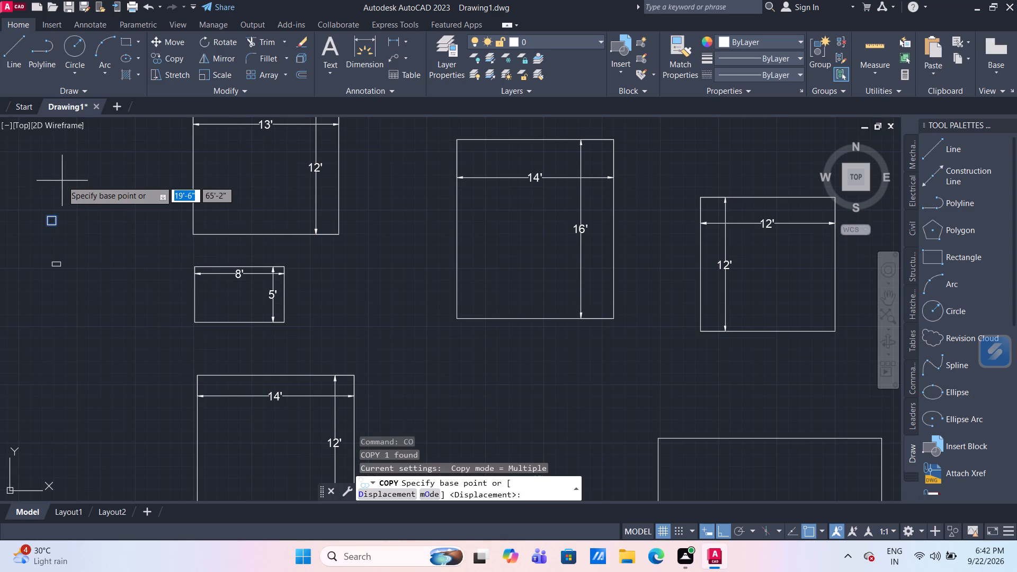
pyautogui.click(57, 215)
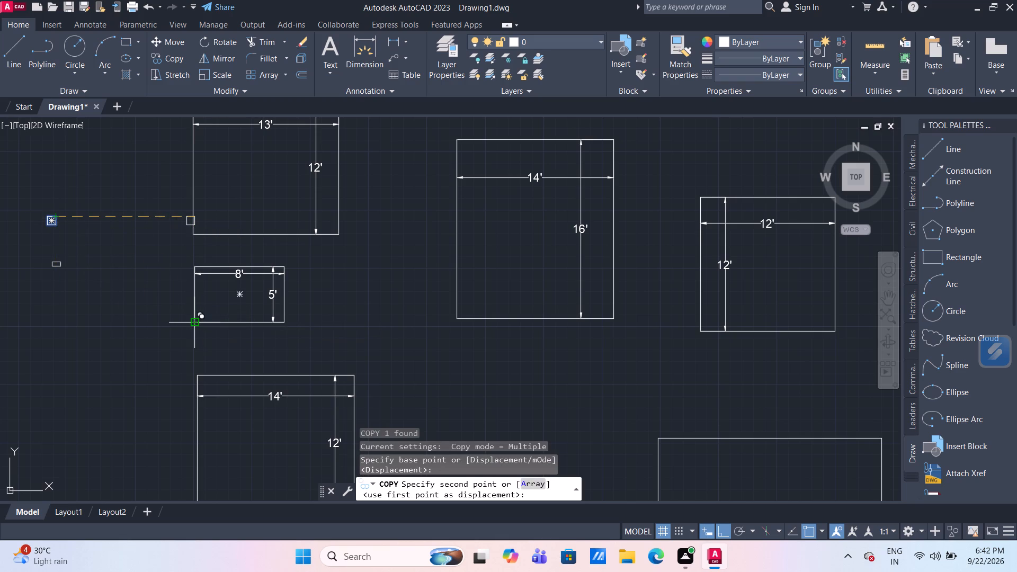
pyautogui.click(195, 321)
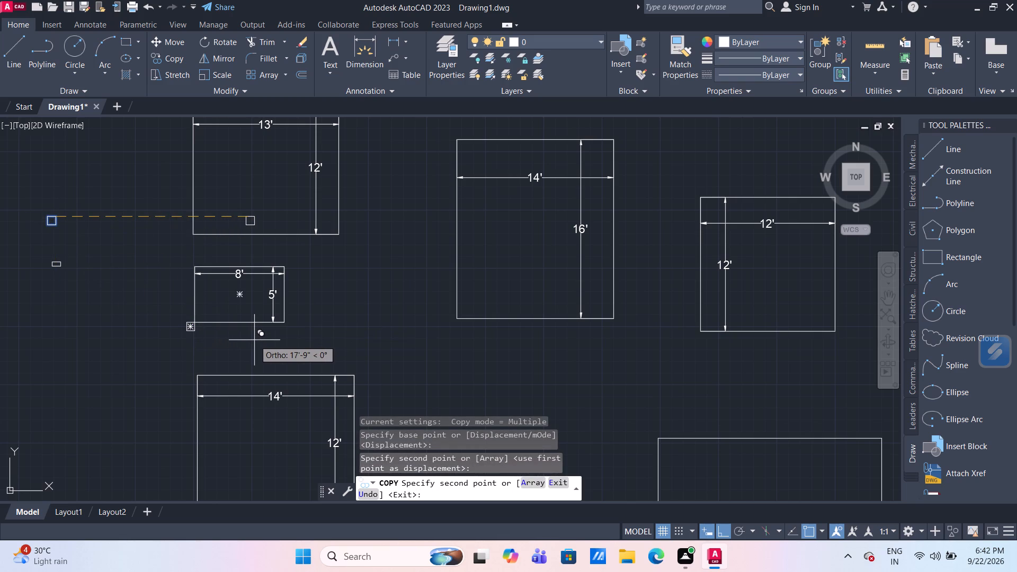
pyautogui.press('Escape')
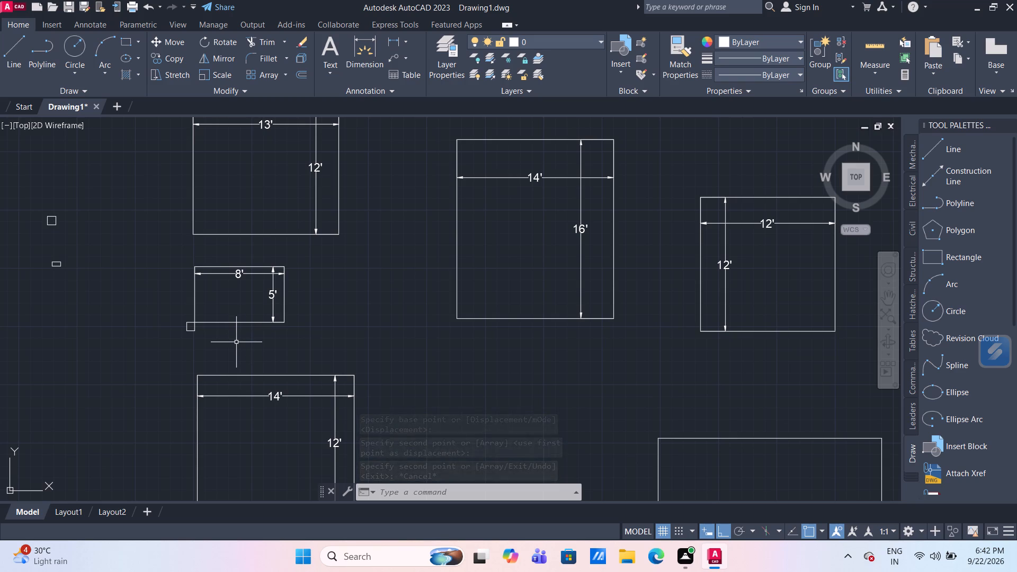
# Move the 14' by 12' room with its dimensions so its upper-left corner meets the copied square's lower-right corner.
pyautogui.scroll(-1, 236, 343)
pyautogui.moveTo(239, 351); pyautogui.dragTo(199, 303, button='middle')
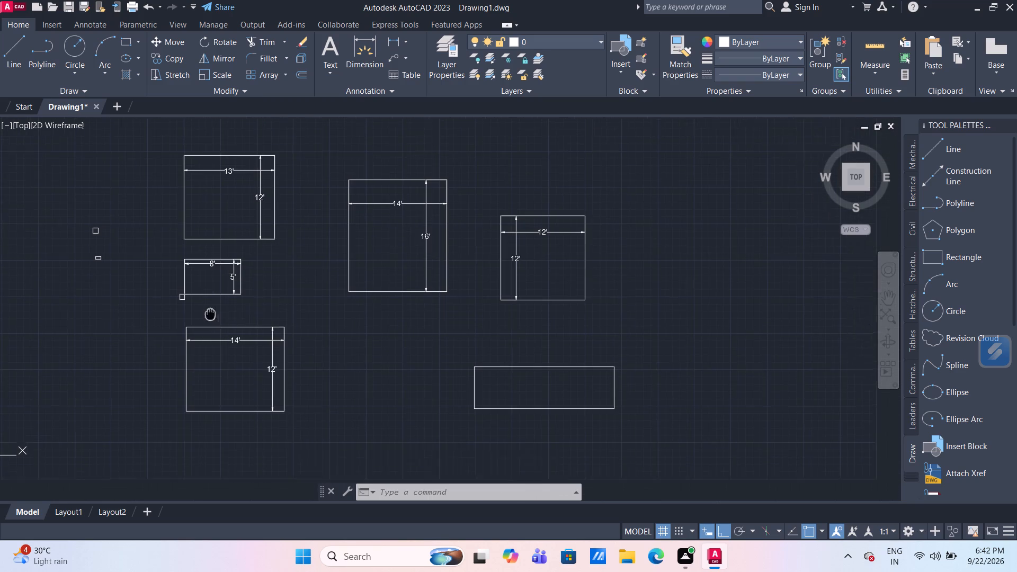
pyautogui.moveTo(199, 303); pyautogui.dragTo(188, 290, button='middle')
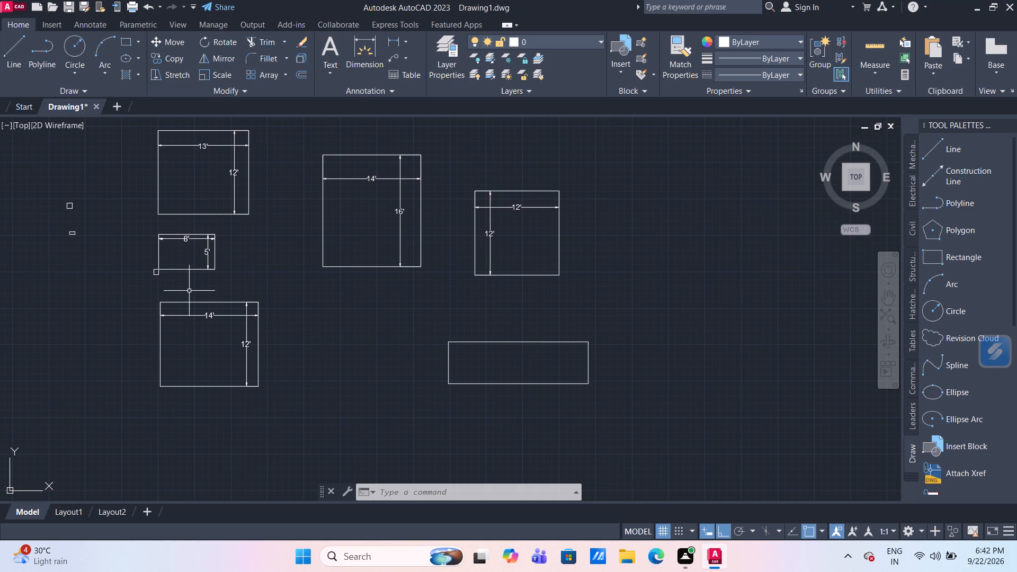
pyautogui.click(159, 309)
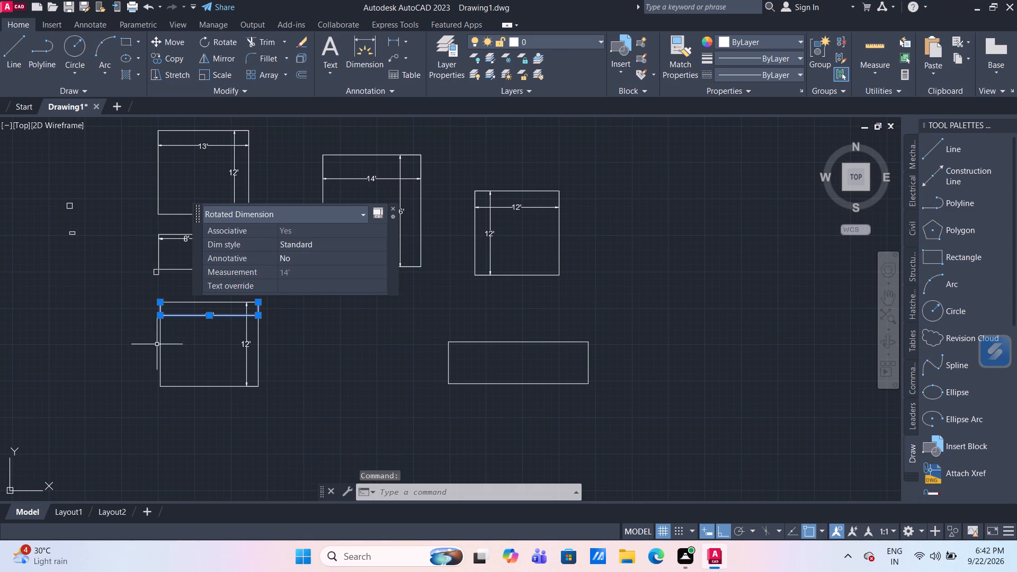
pyautogui.click(160, 347)
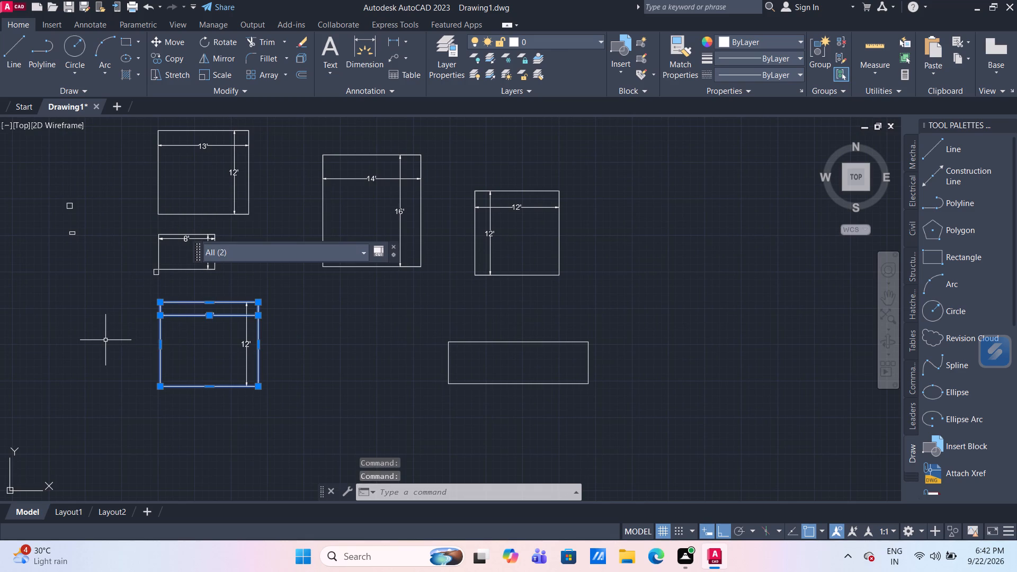
pyautogui.click(247, 362)
pyautogui.press('m')
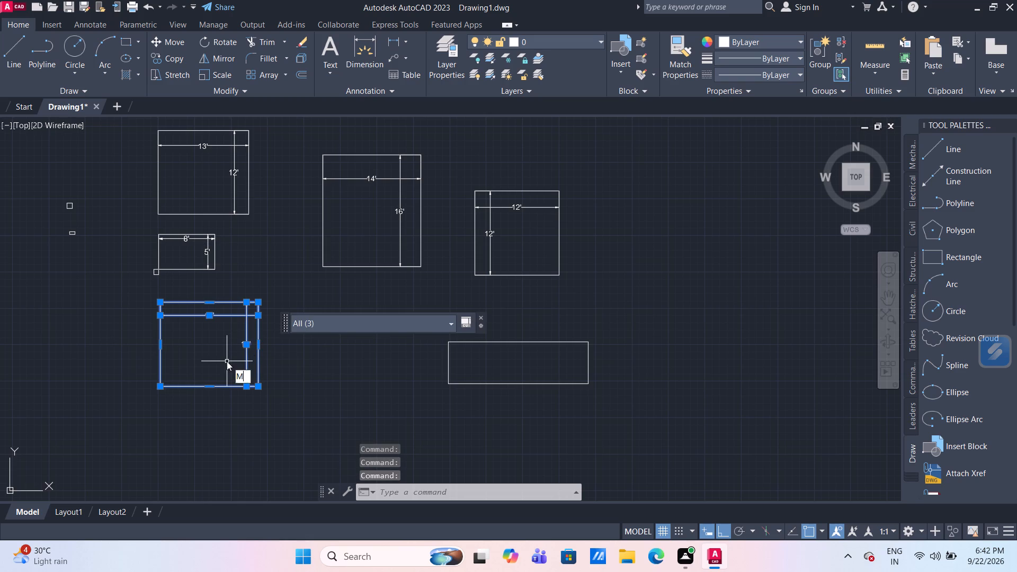
pyautogui.press('Return')
pyautogui.scroll(3, 163, 286)
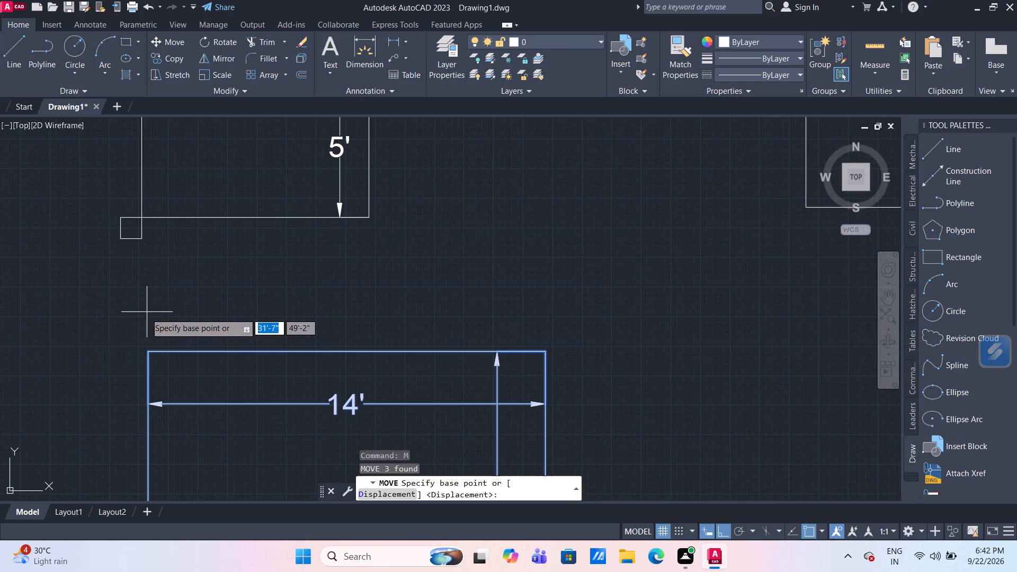
pyautogui.moveTo(151, 354); pyautogui.dragTo(151, 345)
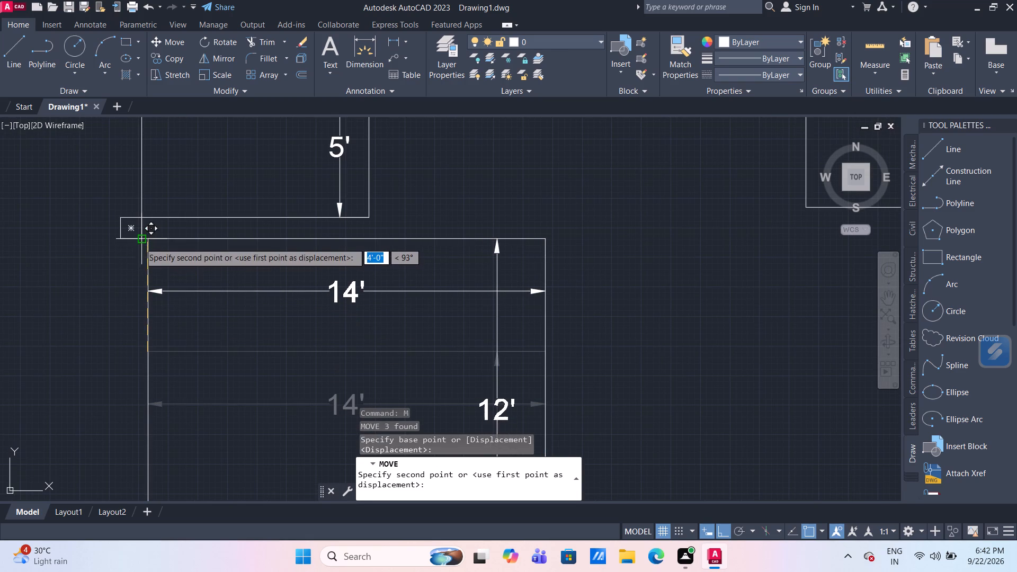
pyautogui.click(140, 242)
# Copy the original 9" square about 4'-4" horizontally to the right, into the empty space beside it.
pyautogui.scroll(-3, 286, 273)
pyautogui.scroll(2, 336, 241)
pyautogui.moveTo(340, 241); pyautogui.dragTo(339, 202, button='middle')
pyautogui.scroll(-2, 339, 202)
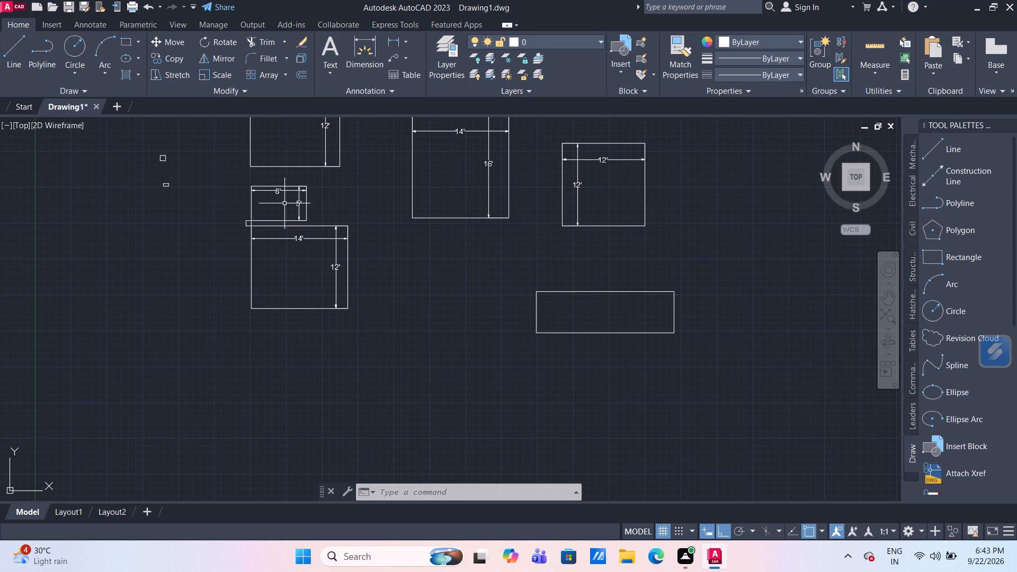
pyautogui.scroll(1, 164, 166)
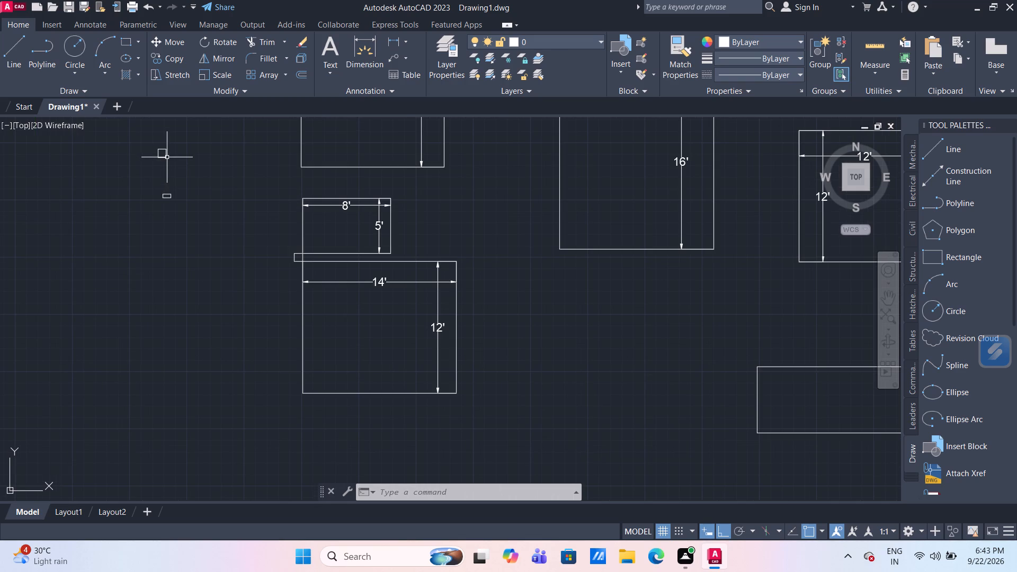
pyautogui.click(167, 157)
pyautogui.write('CO')
pyautogui.press('Return')
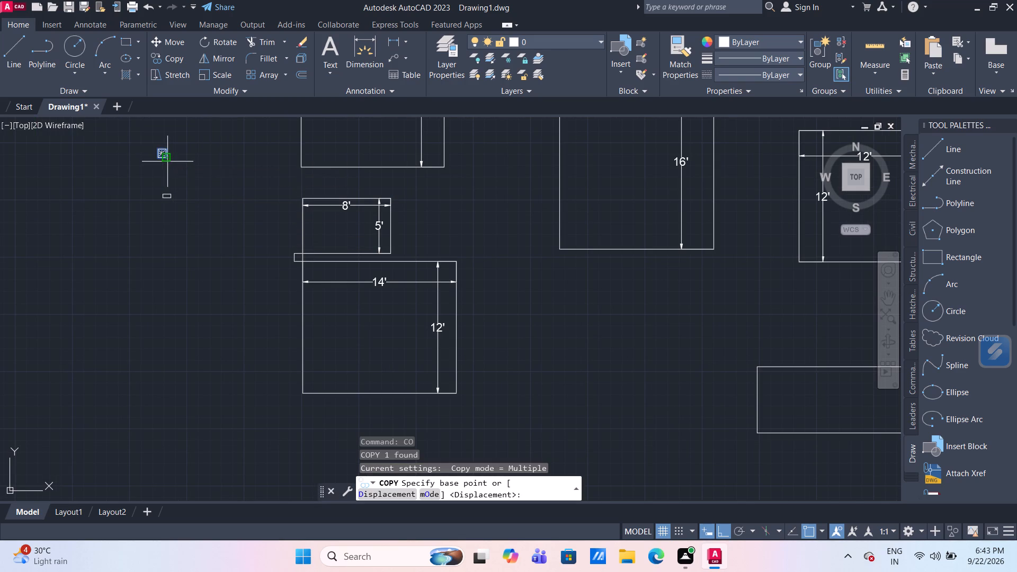
pyautogui.click(166, 160)
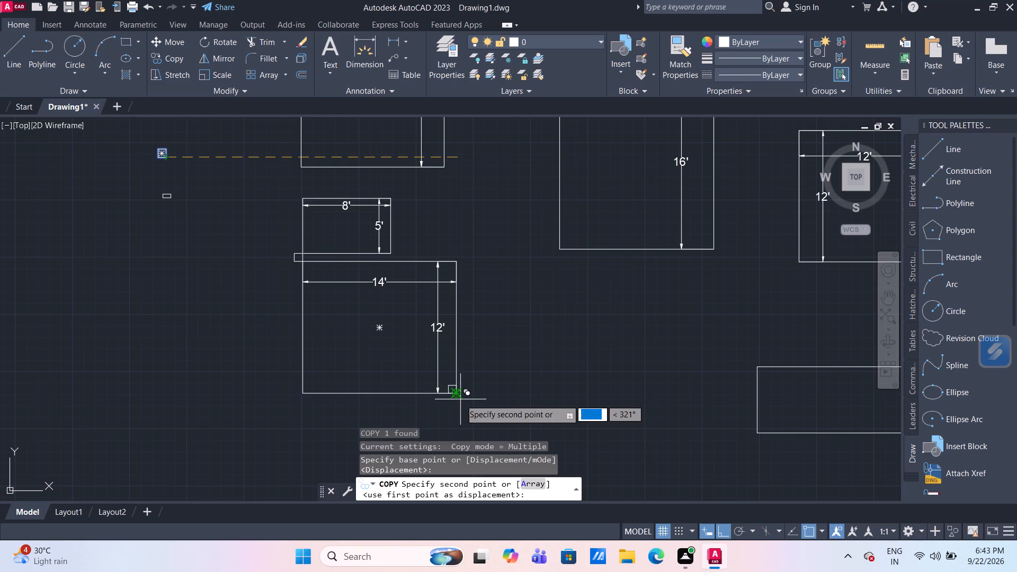
pyautogui.scroll(1, 465, 400)
pyautogui.scroll(-2, 466, 400)
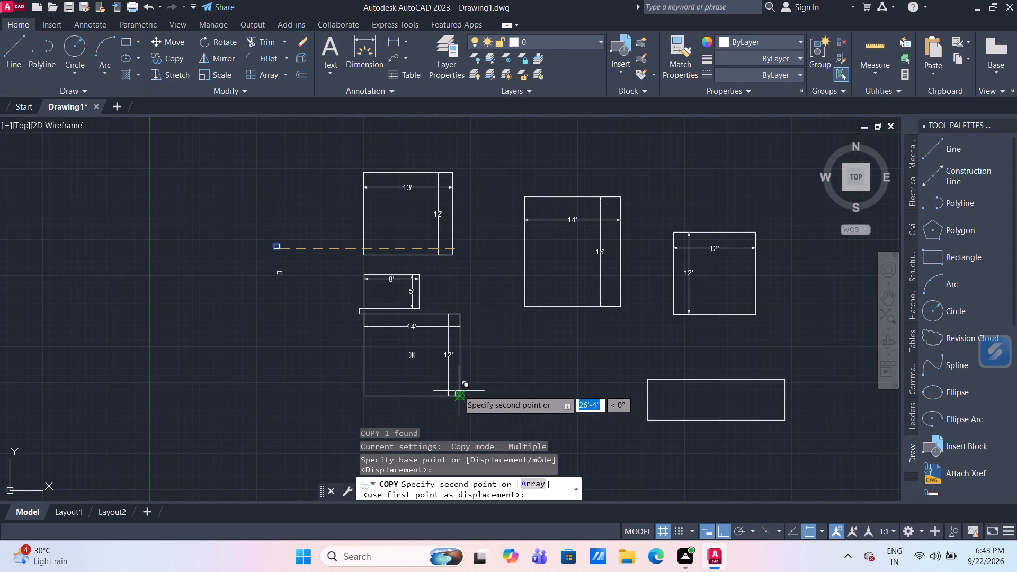
pyautogui.click(309, 262)
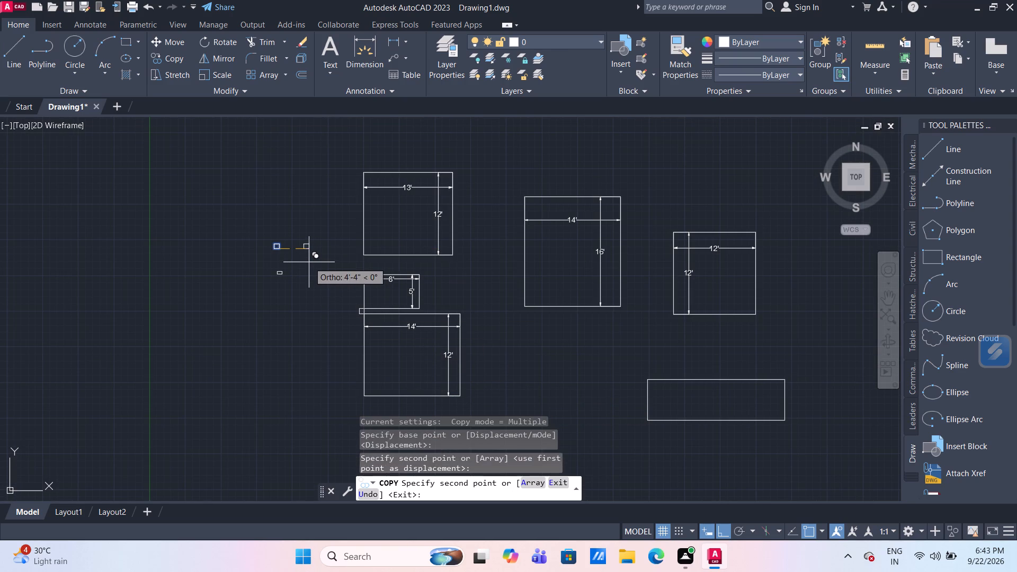
pyautogui.press('Escape')
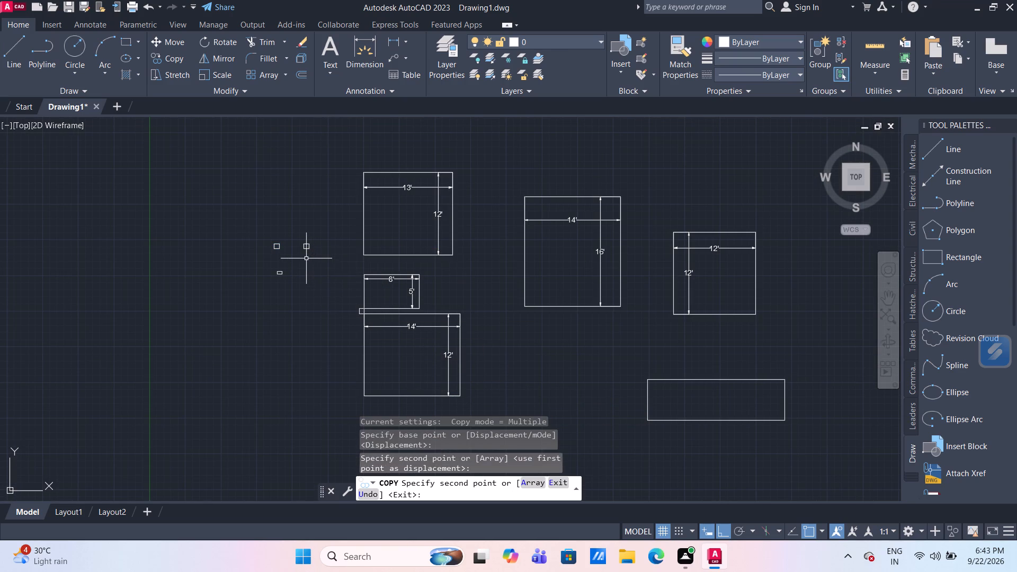
# Copy the spare 9" square so its upper-right corner meets the lower-left corner of the 14' by 12' room.
pyautogui.click(316, 260)
pyautogui.click(292, 227)
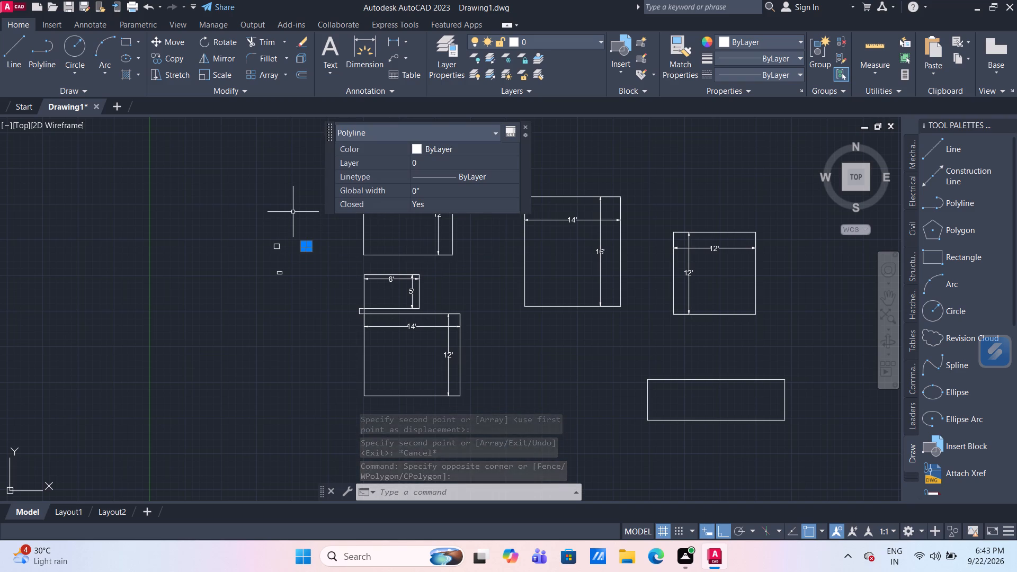
pyautogui.write('CO')
pyautogui.press('Return')
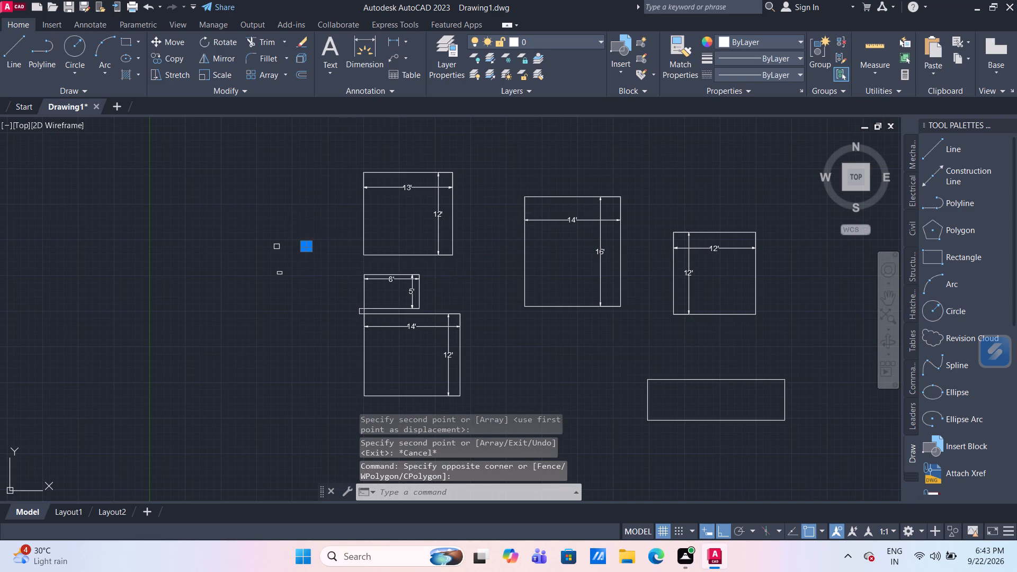
pyautogui.scroll(2, 302, 231)
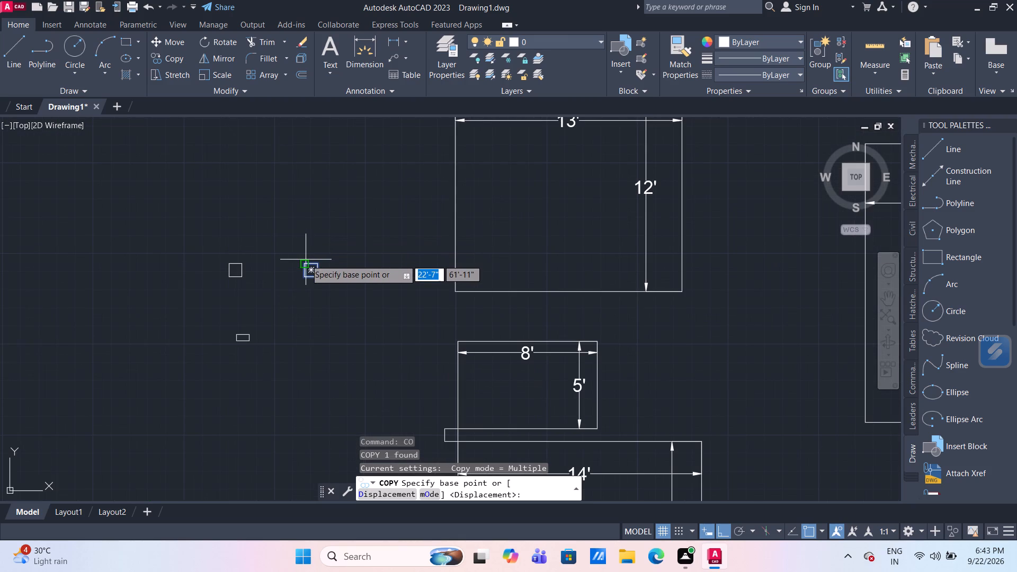
pyautogui.click(321, 261)
pyautogui.scroll(-2, 372, 346)
pyautogui.moveTo(372, 345); pyautogui.dragTo(343, 200, button='middle')
pyautogui.scroll(4, 383, 312)
pyautogui.moveTo(379, 292); pyautogui.dragTo(377, 281, button='middle')
pyautogui.scroll(-3, 377, 281)
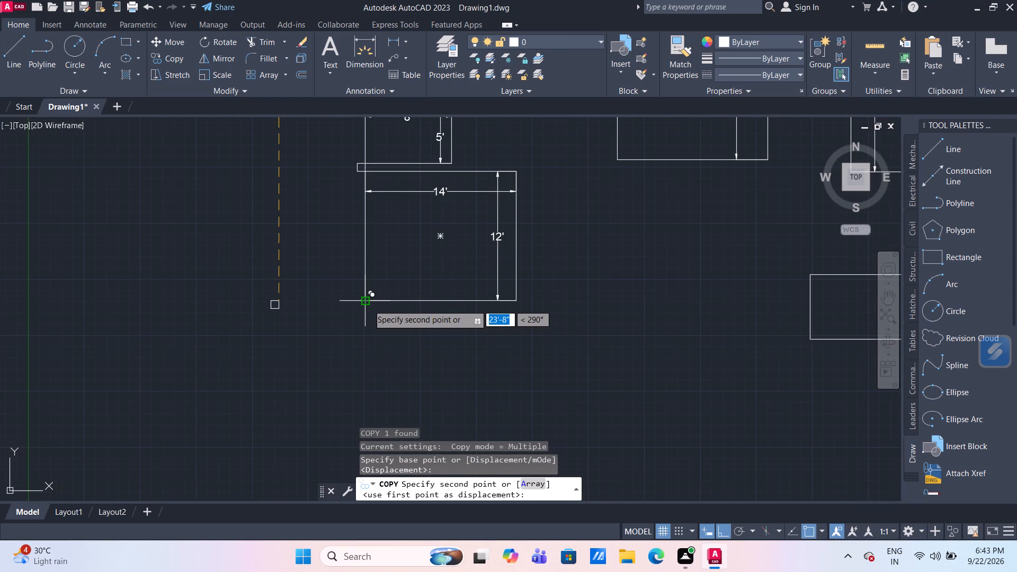
pyautogui.click(368, 305)
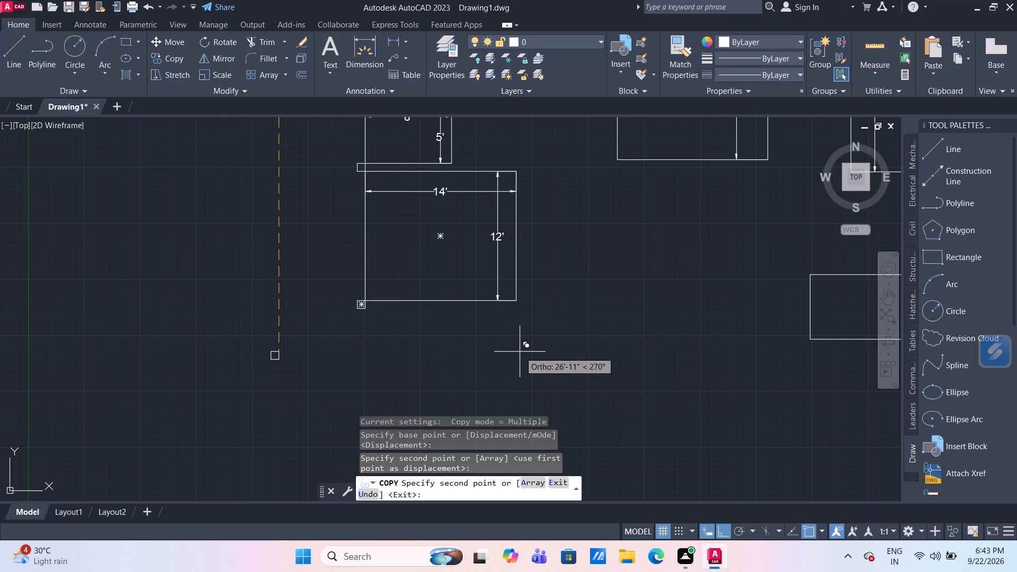
# Move the 14' by 16' room with its dimensions so its upper-left corner meets the lower 9" square's lower-right corner.
pyautogui.press('Escape')
pyautogui.scroll(-2, 520, 352)
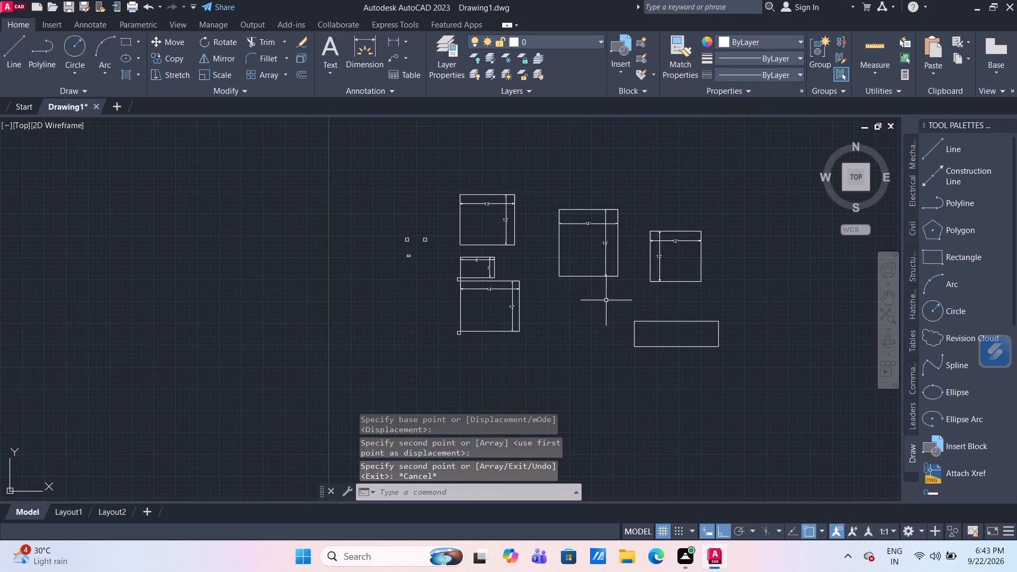
pyautogui.moveTo(623, 296); pyautogui.dragTo(611, 276)
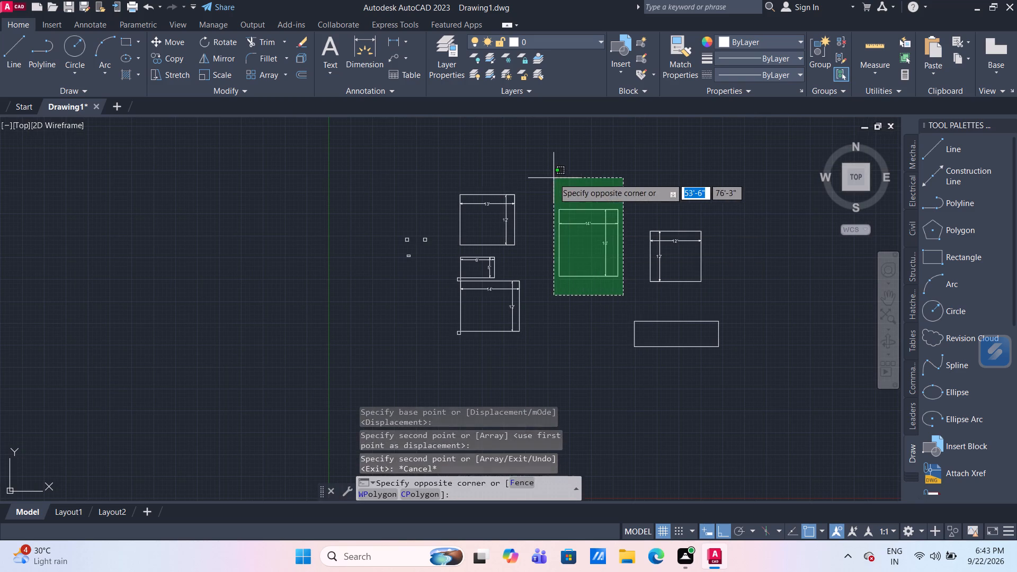
pyautogui.click(554, 178)
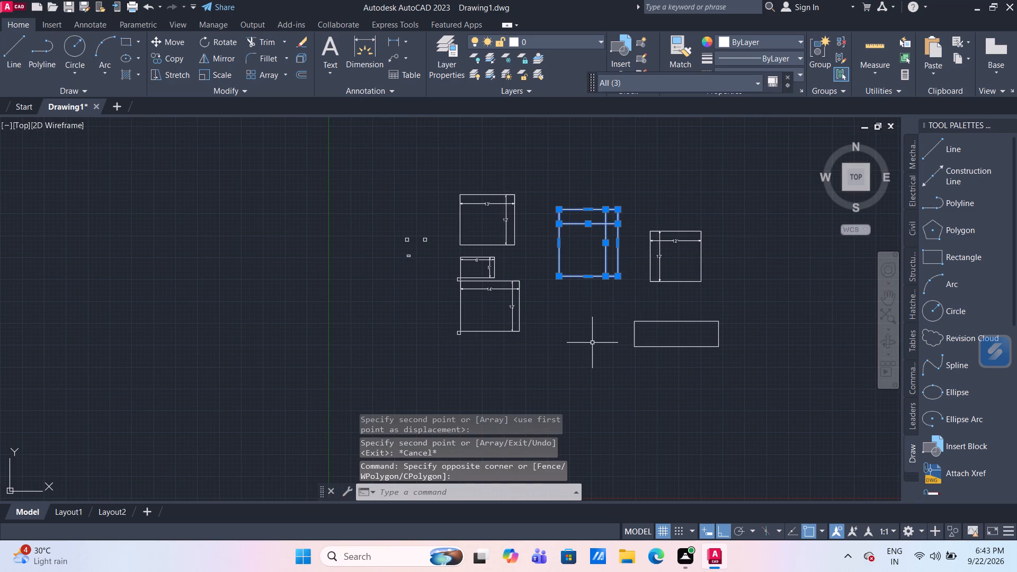
pyautogui.press('m')
pyautogui.press('Return')
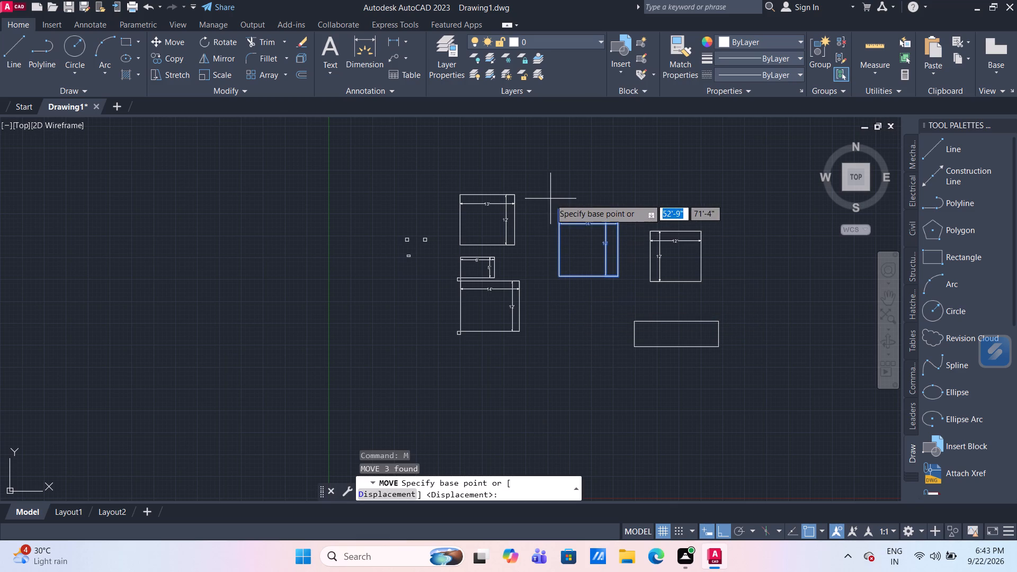
pyautogui.click(558, 209)
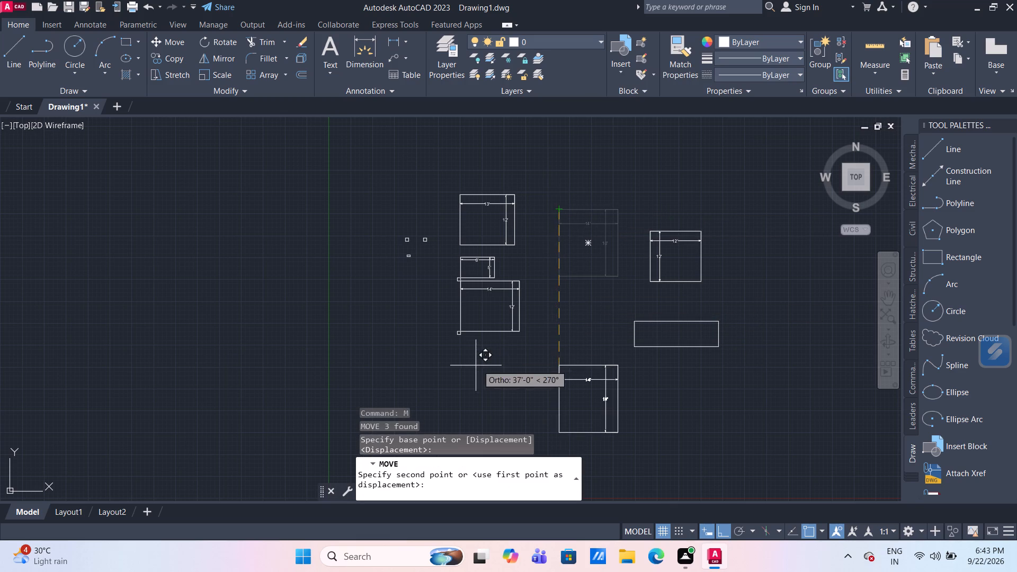
pyautogui.scroll(3, 463, 358)
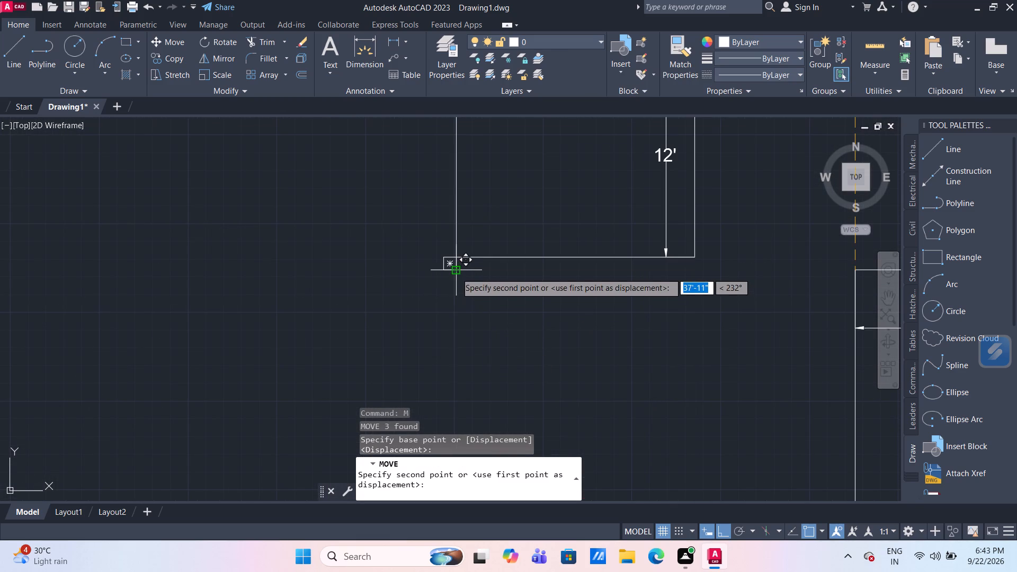
pyautogui.click(456, 273)
# Move the 9" square from between the 8' by 5' and 14' by 12' rooms horizontally left into empty space.
pyautogui.scroll(-3, 529, 336)
pyautogui.moveTo(657, 352); pyautogui.dragTo(592, 323, button='middle')
pyautogui.scroll(-1, 657, 352)
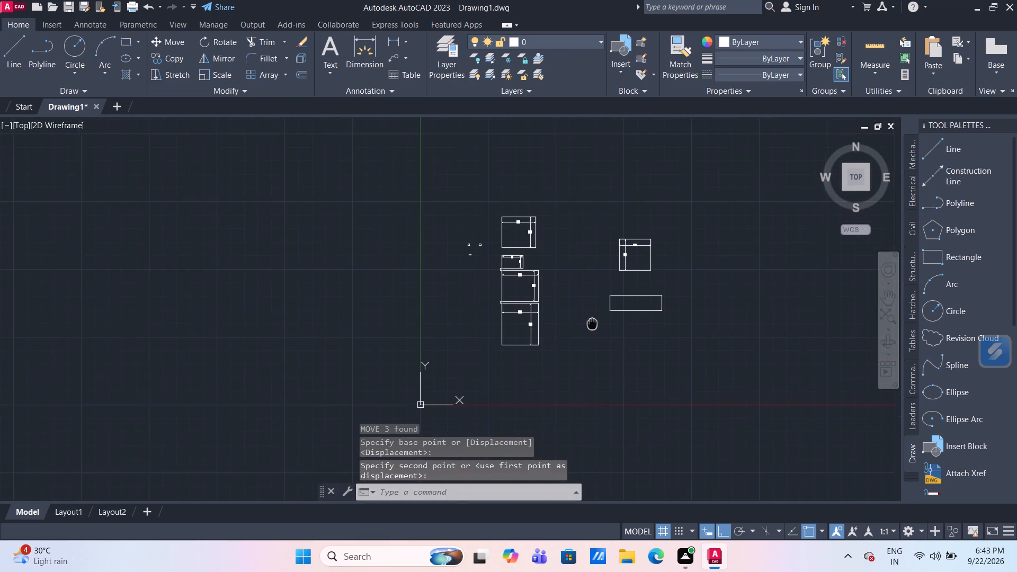
pyautogui.moveTo(592, 323); pyautogui.dragTo(586, 323, button='middle')
pyautogui.scroll(2, 529, 239)
pyautogui.scroll(2, 461, 265)
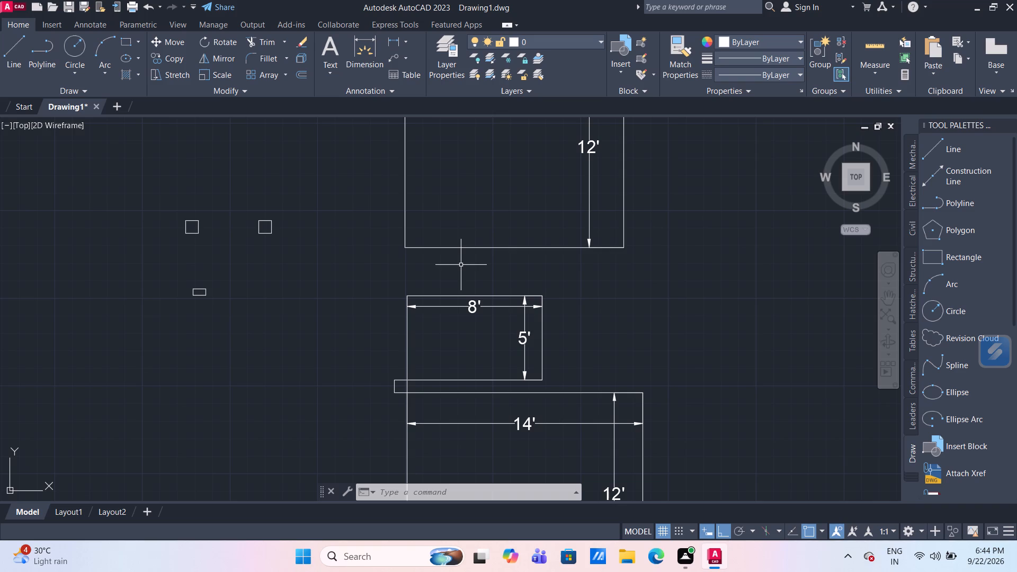
pyautogui.scroll(-2, 454, 264)
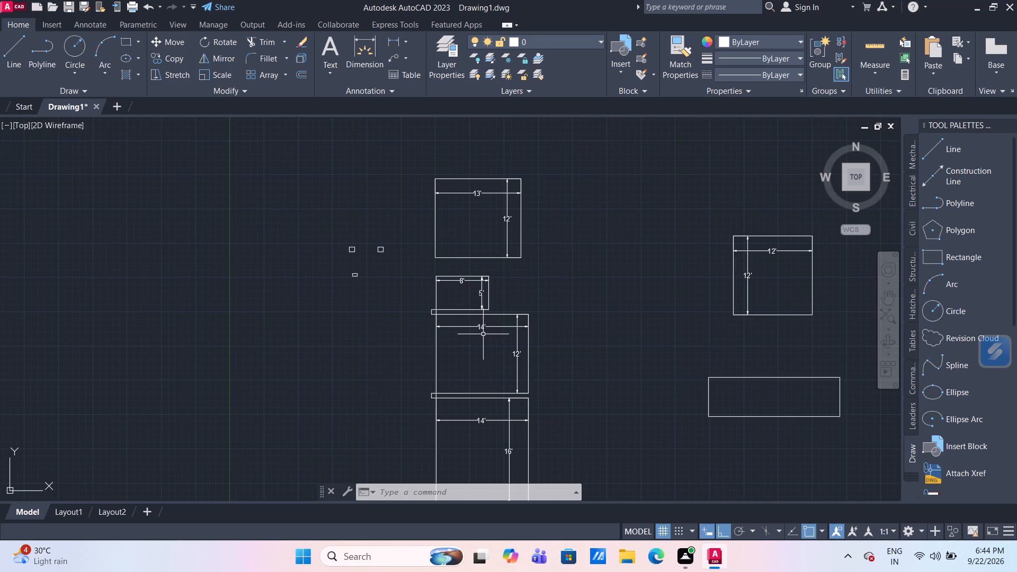
pyautogui.scroll(2, 450, 314)
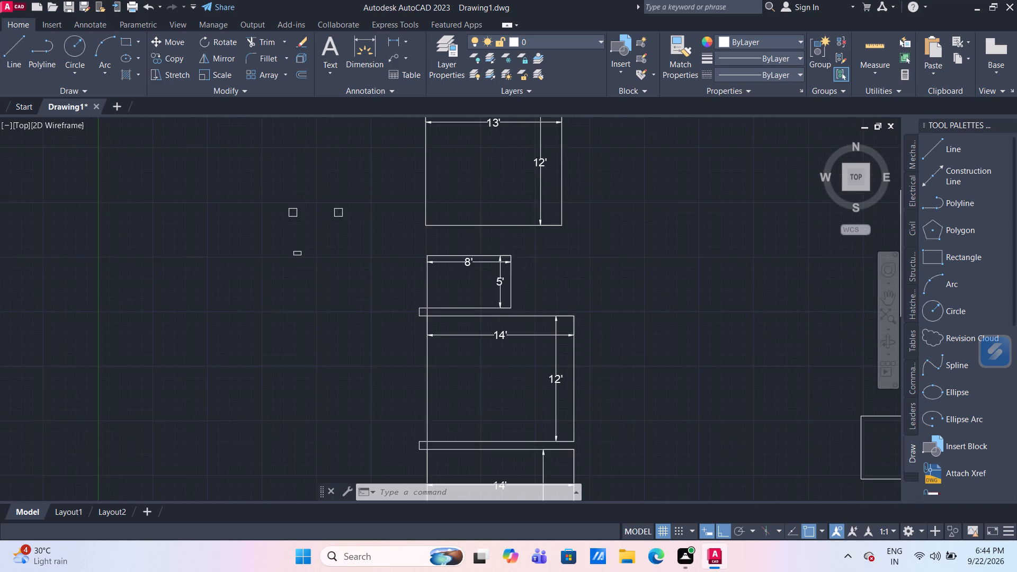
pyautogui.scroll(-2, 450, 314)
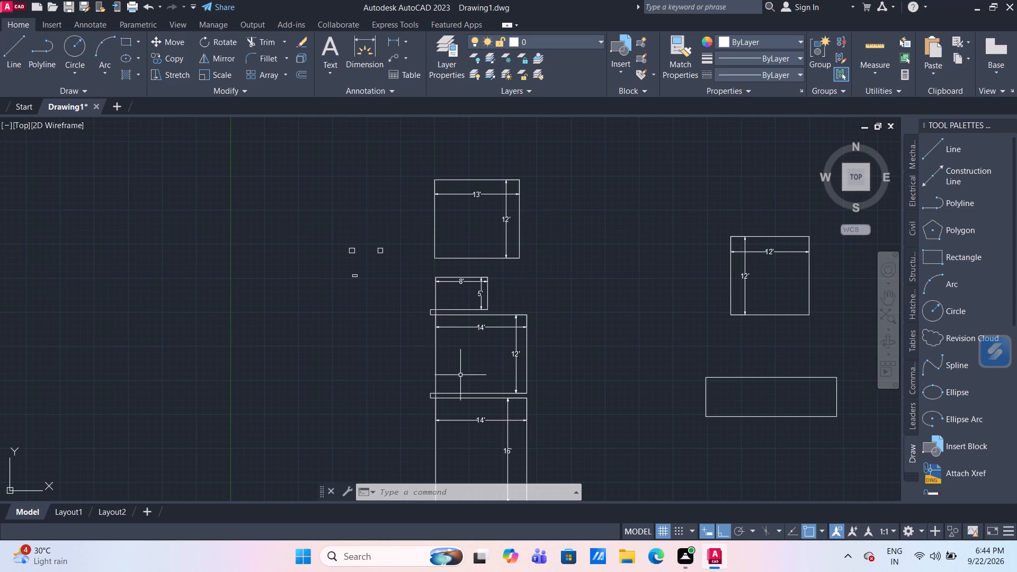
pyautogui.scroll(1, 443, 280)
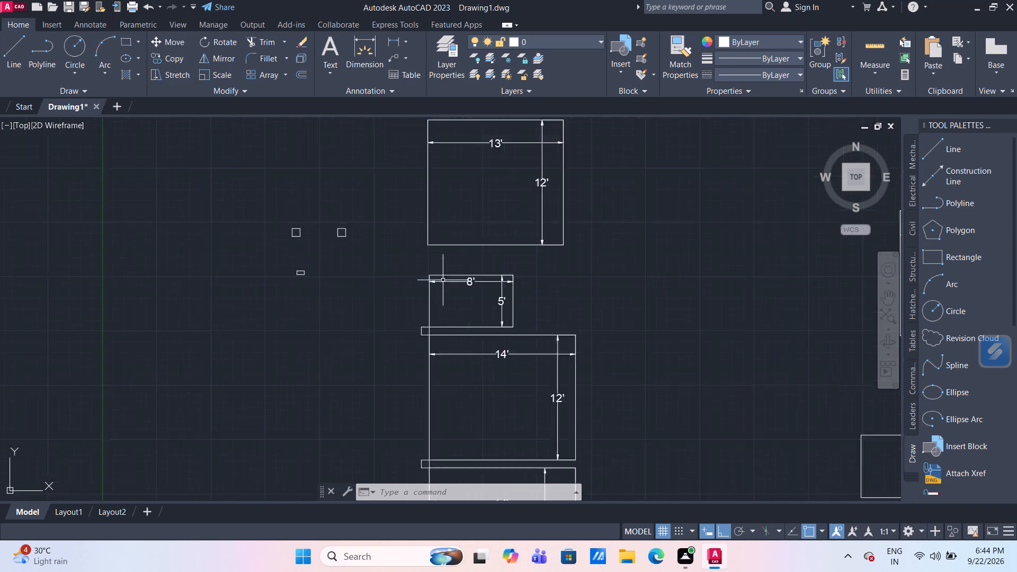
pyautogui.scroll(1, 443, 280)
pyautogui.click(408, 358)
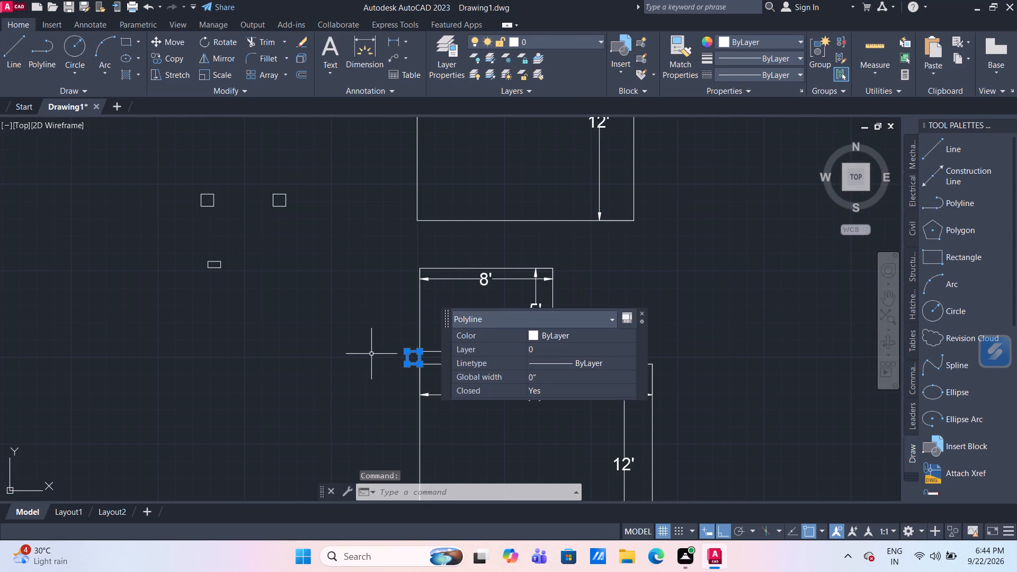
pyautogui.press('m')
pyautogui.press('Return')
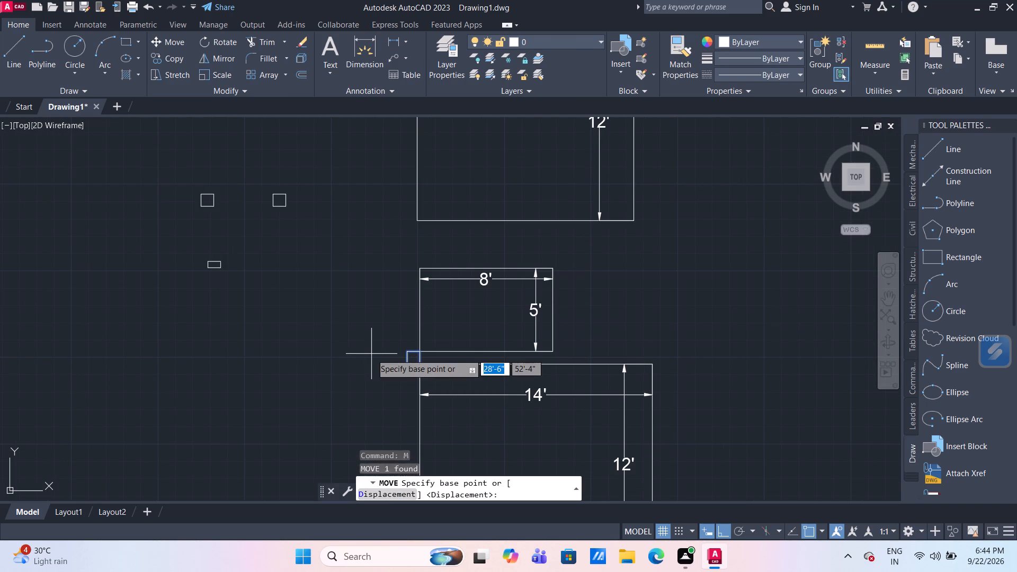
pyautogui.click(371, 354)
pyautogui.click(306, 326)
# Move the 8' by 5' room with its dimensions 4.5" straight down toward the 14' by 12' room.
pyautogui.scroll(-2, 465, 306)
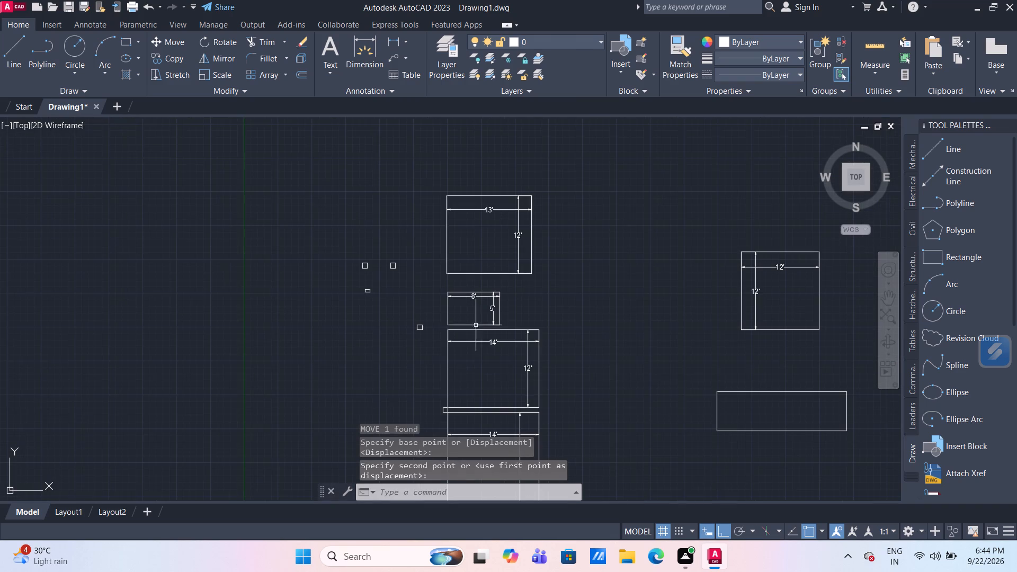
pyautogui.moveTo(487, 376); pyautogui.dragTo(453, 290, button='middle')
pyautogui.scroll(3, 422, 311)
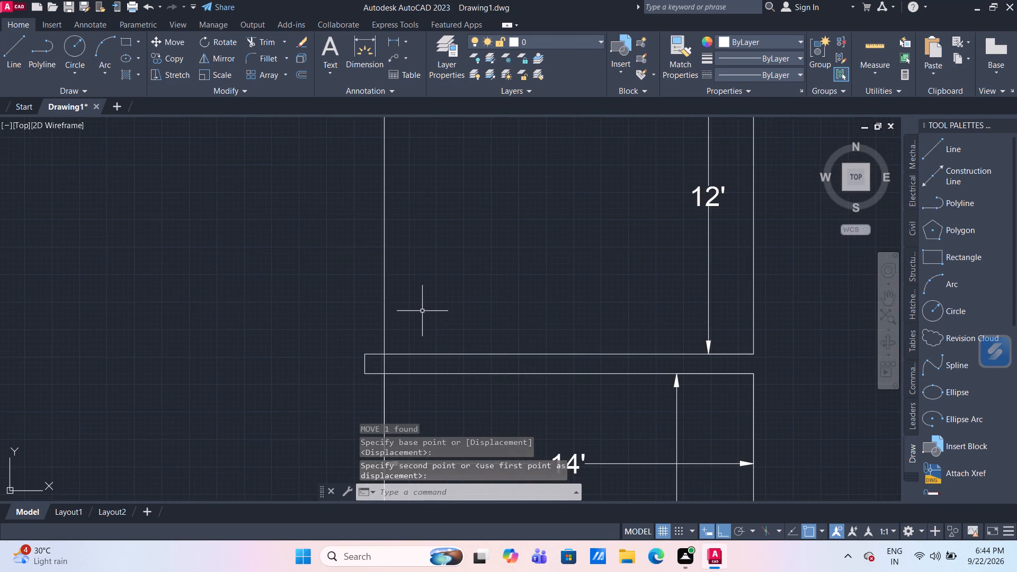
pyautogui.scroll(-3, 422, 311)
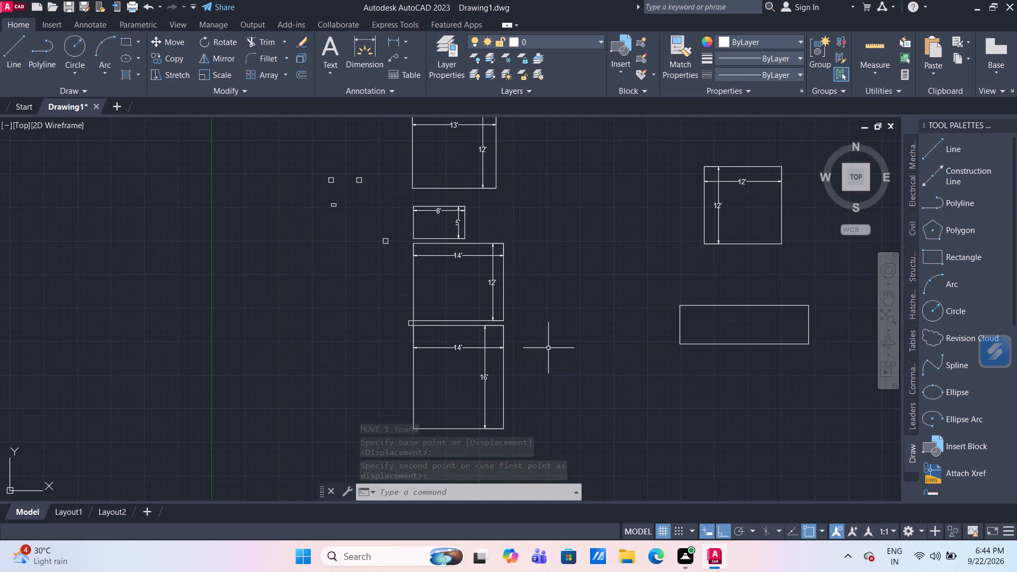
pyautogui.scroll(3, 408, 245)
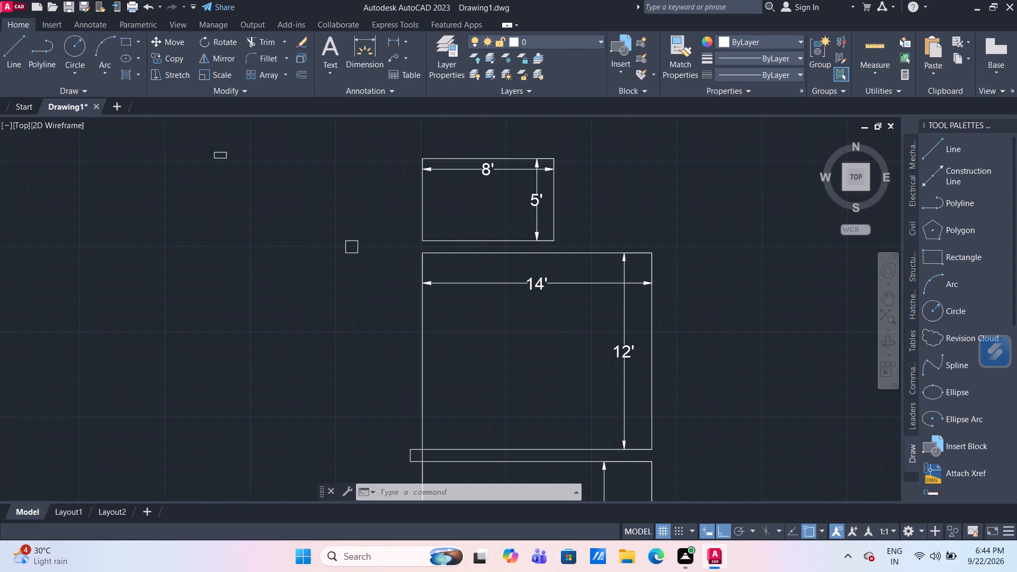
pyautogui.moveTo(402, 225); pyautogui.dragTo(404, 248, button='middle')
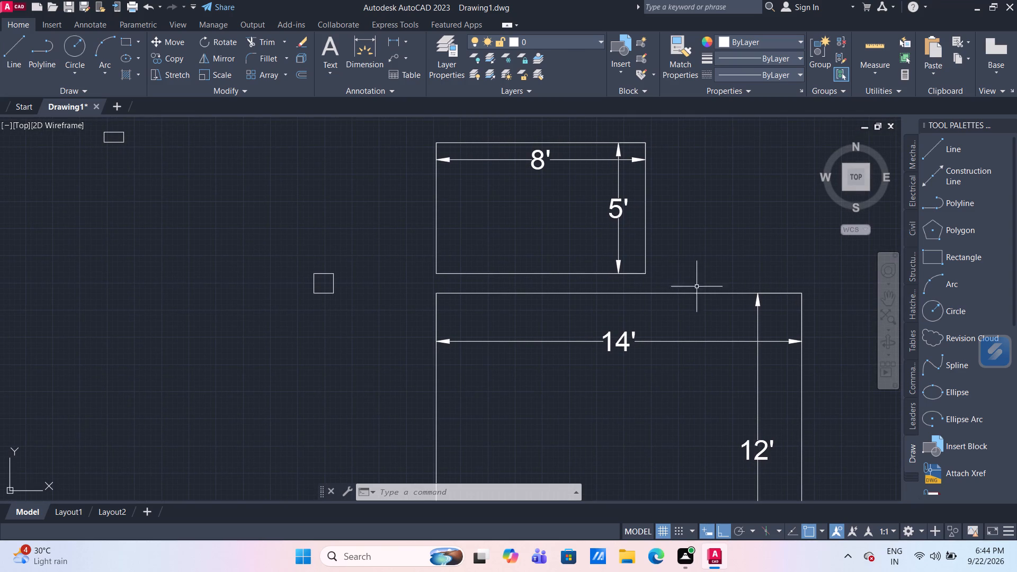
pyautogui.click(668, 279)
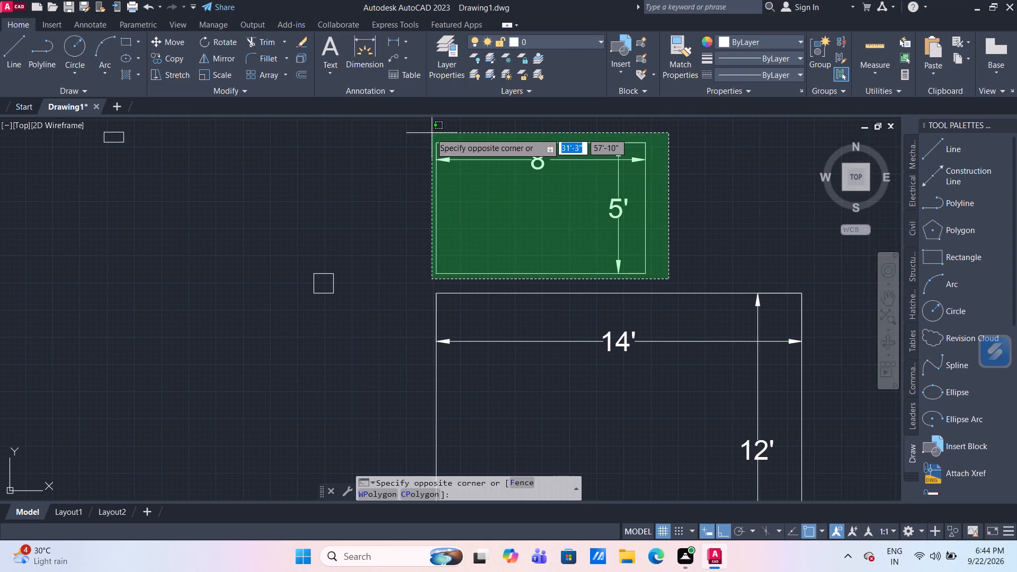
pyautogui.click(427, 132)
pyautogui.press('m')
pyautogui.press('Return')
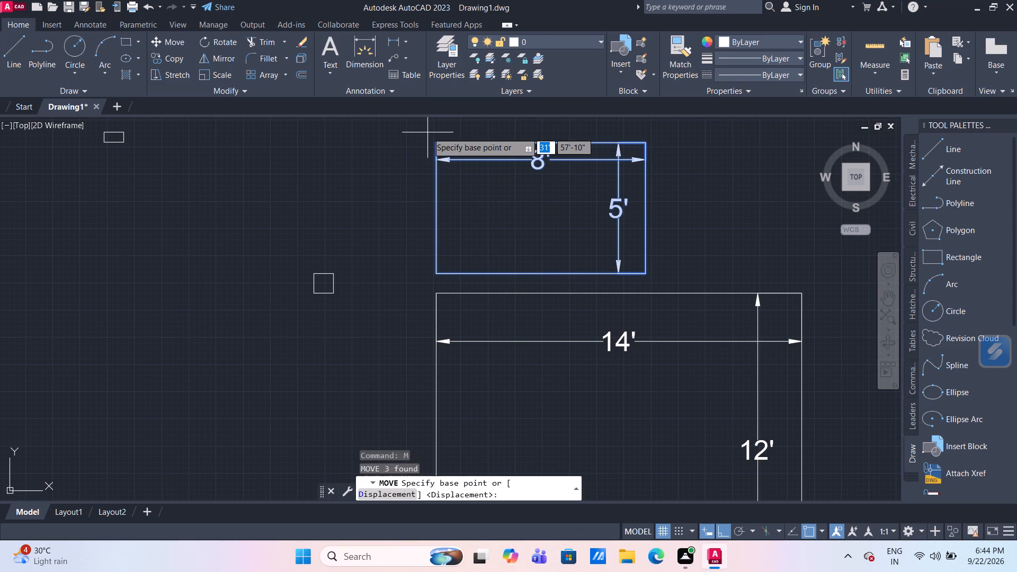
pyautogui.scroll(3, 450, 263)
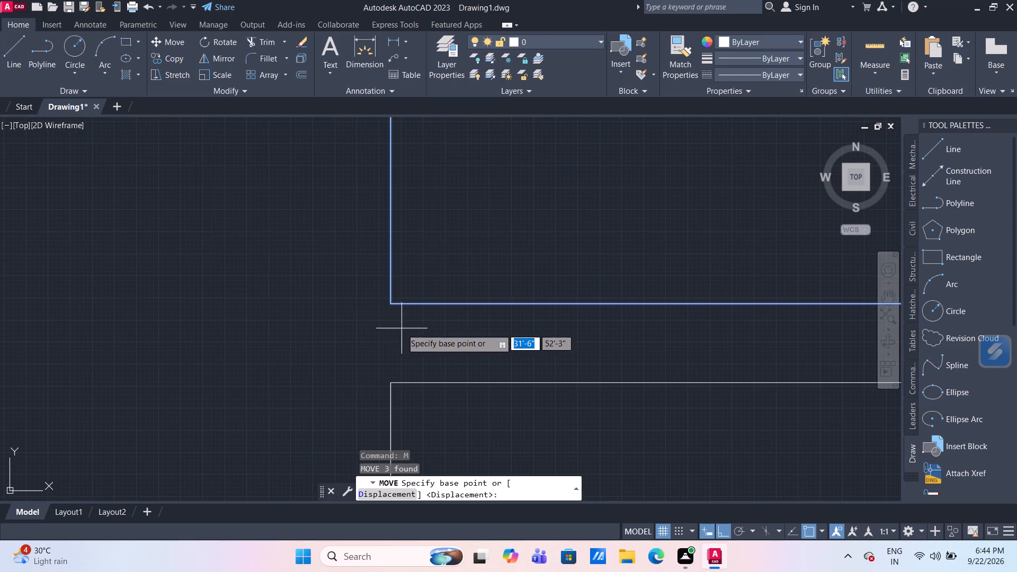
pyautogui.click(391, 303)
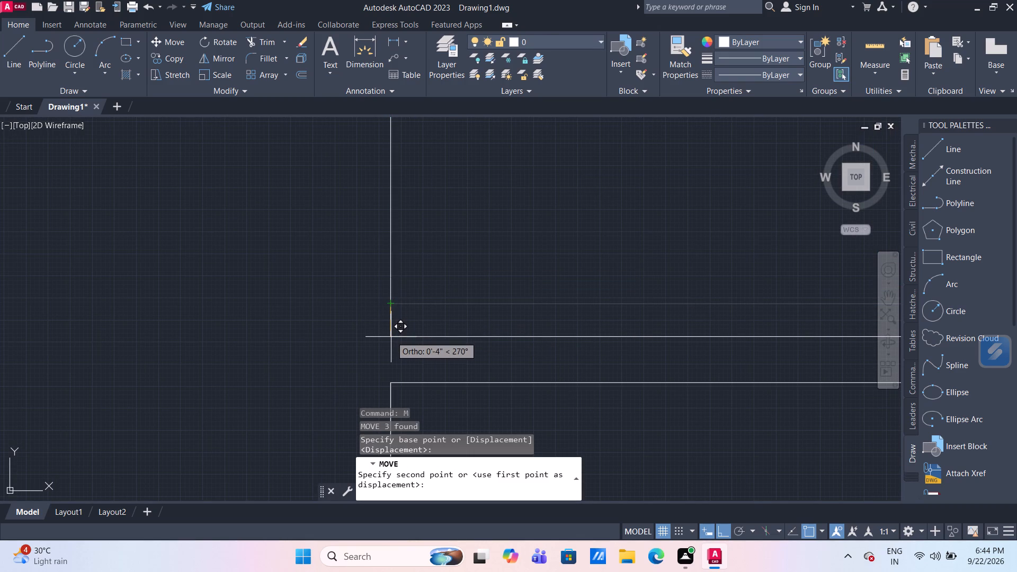
pyautogui.write('4.5"')
pyautogui.press('Return')
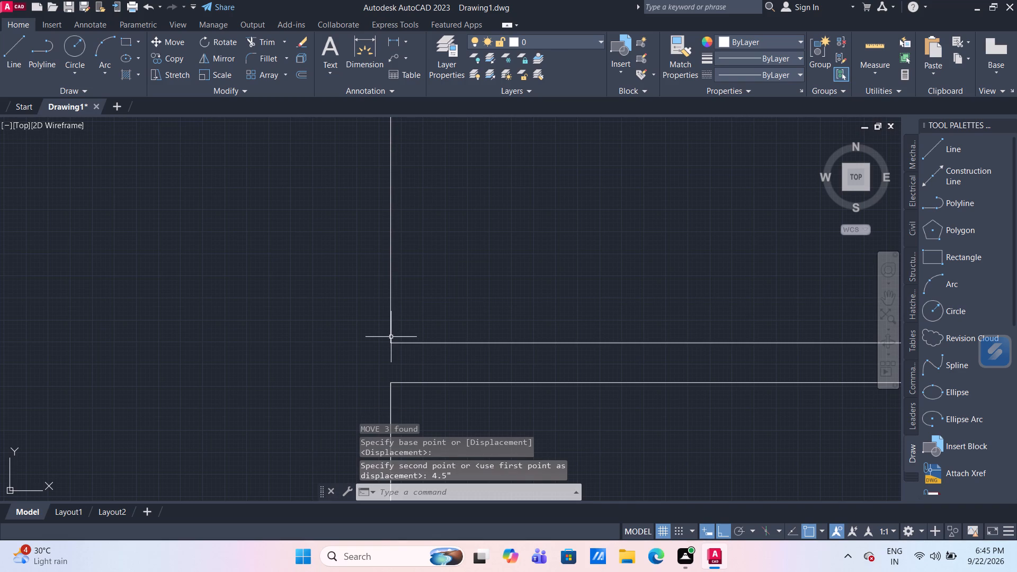
pyautogui.scroll(-5, 391, 337)
pyautogui.scroll(1, 427, 262)
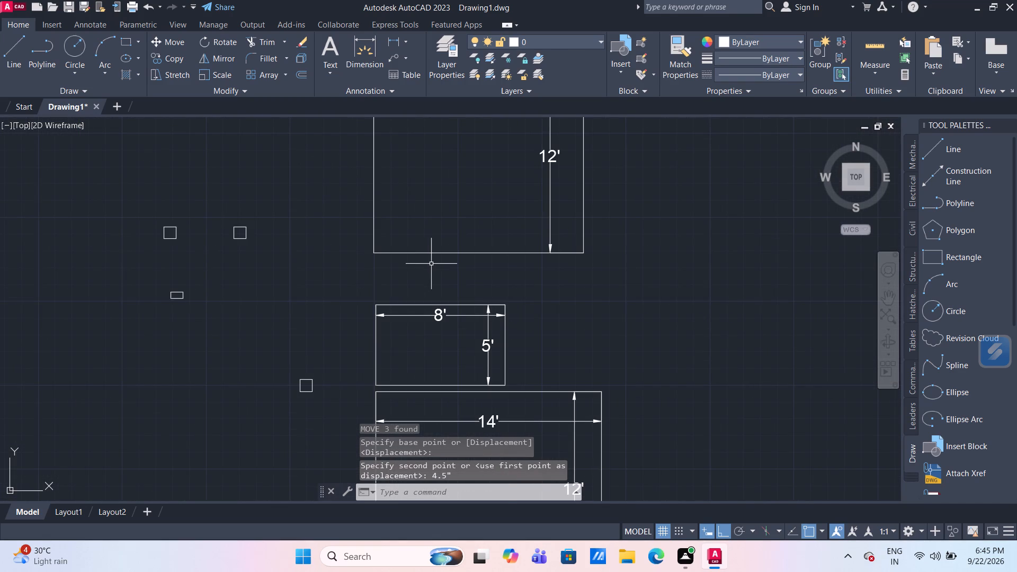
pyautogui.moveTo(431, 264); pyautogui.dragTo(442, 292, button='middle')
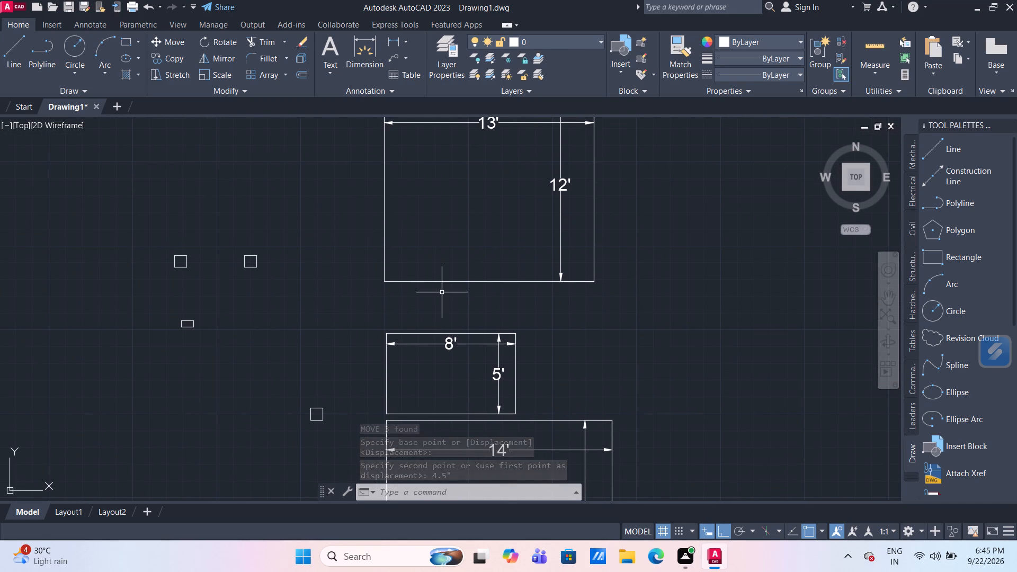
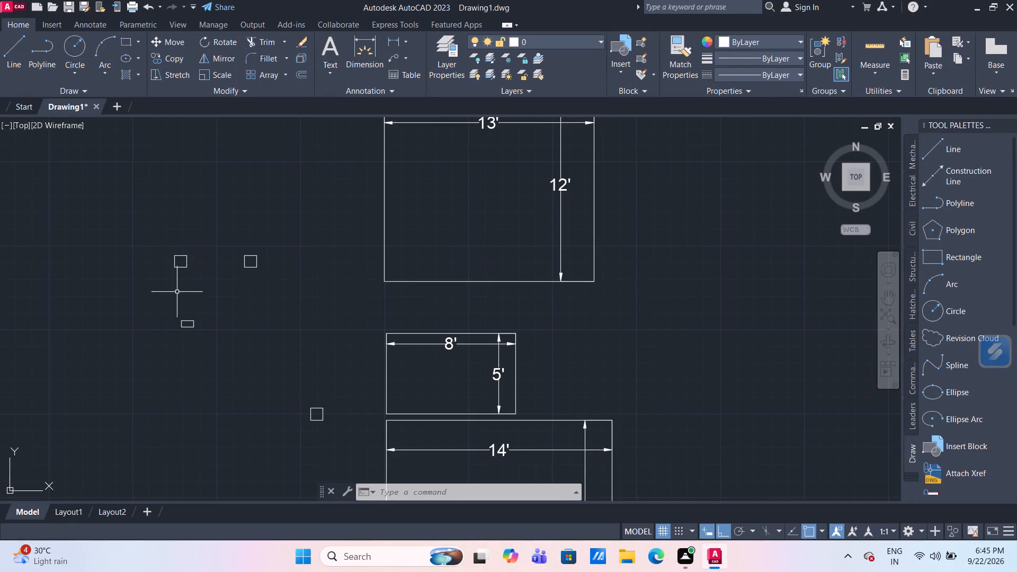
# Copy the spare 9" by 4.5" rectangle so its lower-right corner meets the upper-left corner of the 8' by 5' room.
pyautogui.scroll(2, 194, 336)
pyautogui.moveTo(197, 328); pyautogui.dragTo(178, 310)
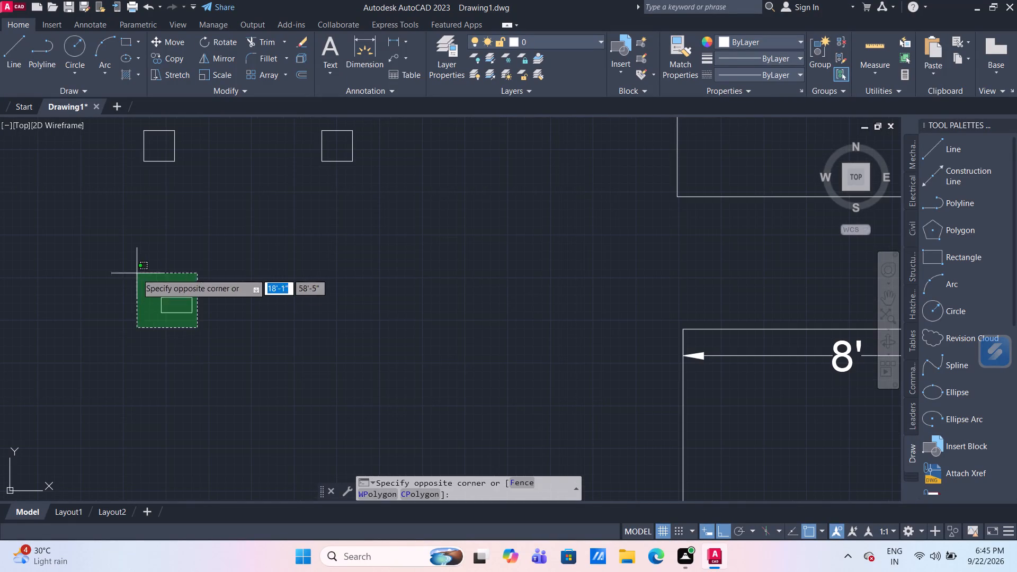
pyautogui.click(132, 269)
pyautogui.write('CO')
pyautogui.press('Return')
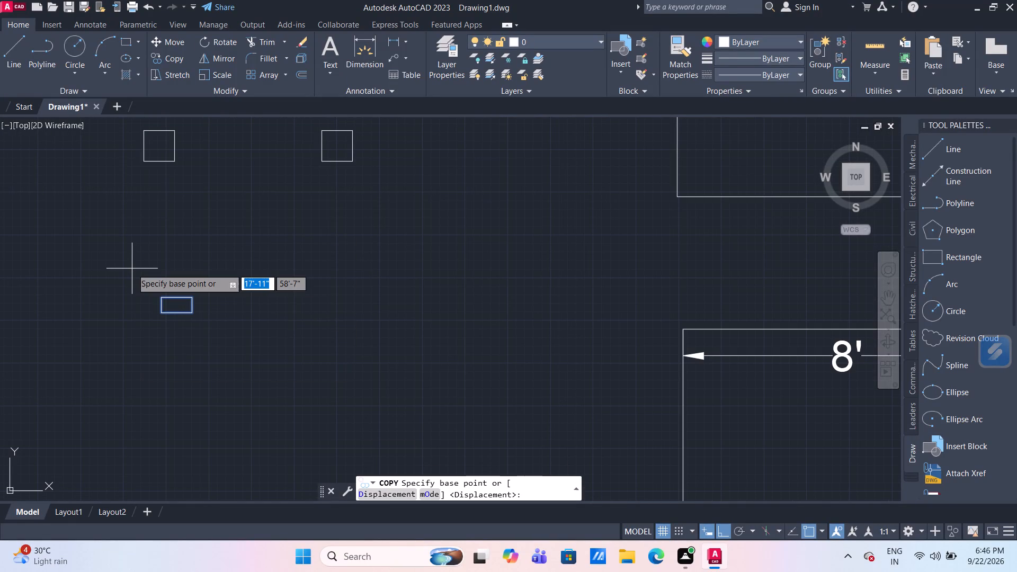
pyautogui.click(191, 314)
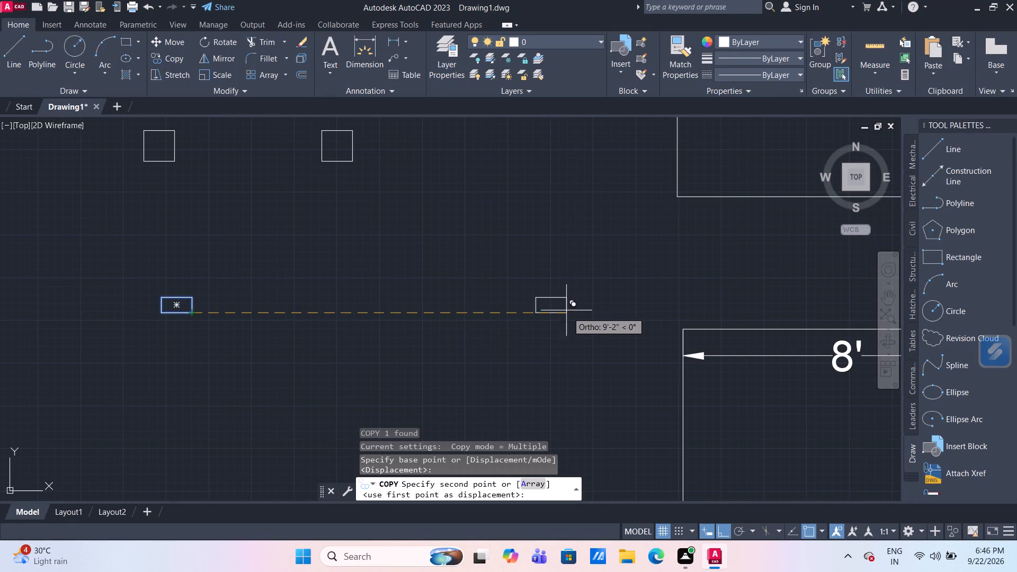
pyautogui.click(683, 330)
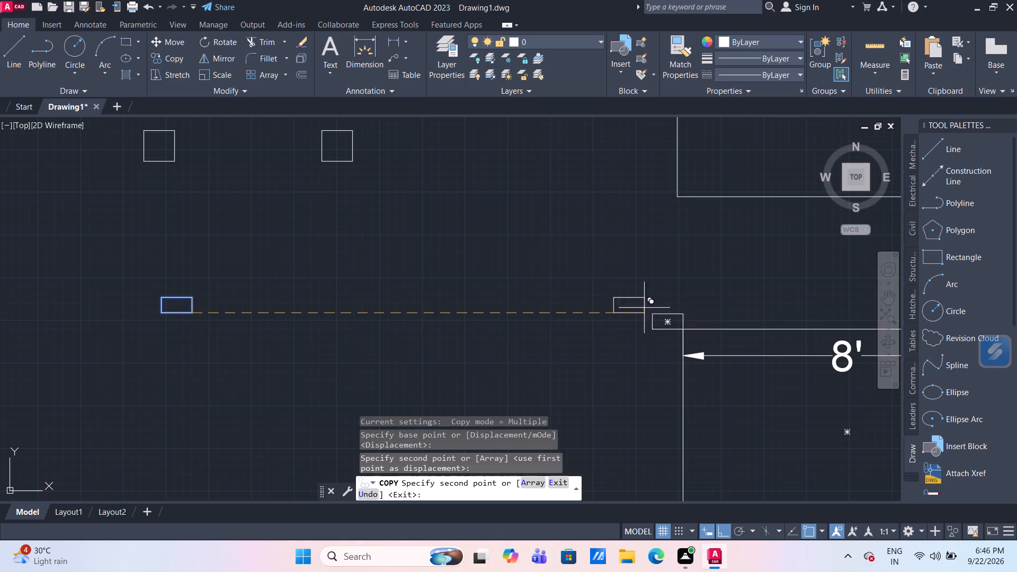
pyautogui.scroll(-1, 603, 279)
pyautogui.moveTo(596, 278); pyautogui.dragTo(450, 279, button='middle')
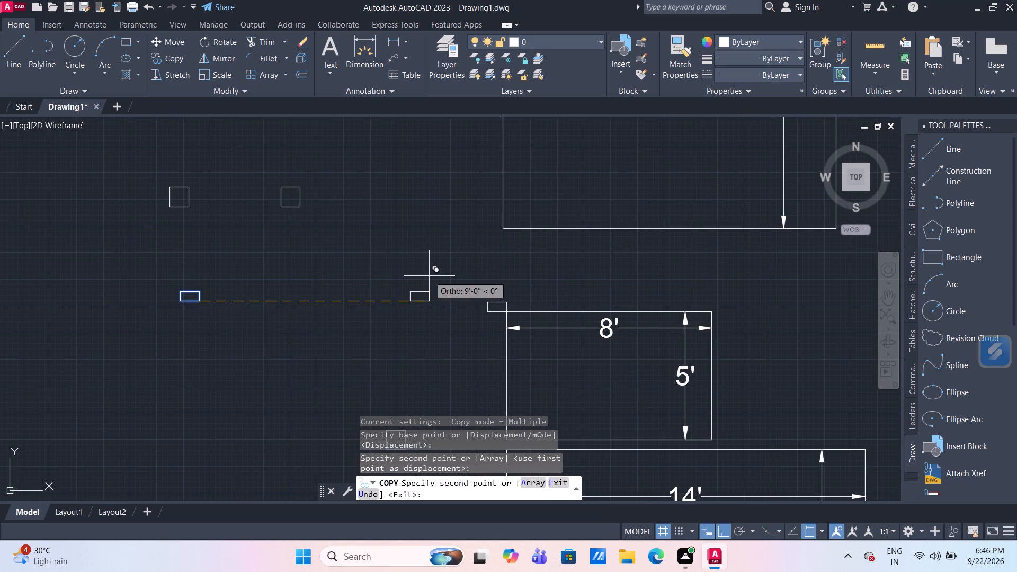
pyautogui.press('Escape')
# Move the 13' by 12' room with its dimensions so its lower-left corner meets the copied 4.5" rectangle's upper-right corner.
pyautogui.scroll(-3, 627, 275)
pyautogui.moveTo(635, 279); pyautogui.dragTo(634, 279, button='middle')
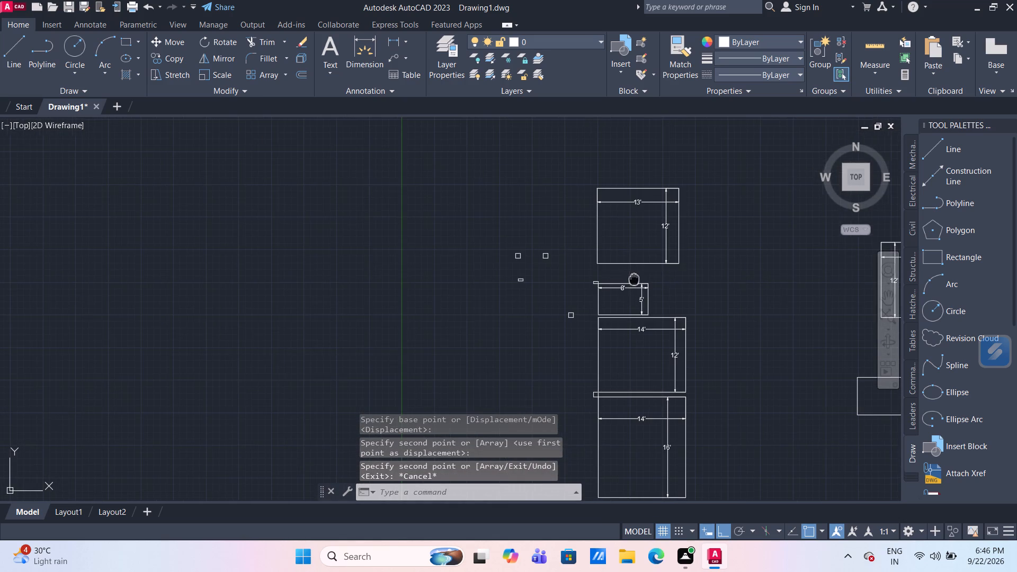
pyautogui.moveTo(634, 279); pyautogui.dragTo(529, 260, button='middle')
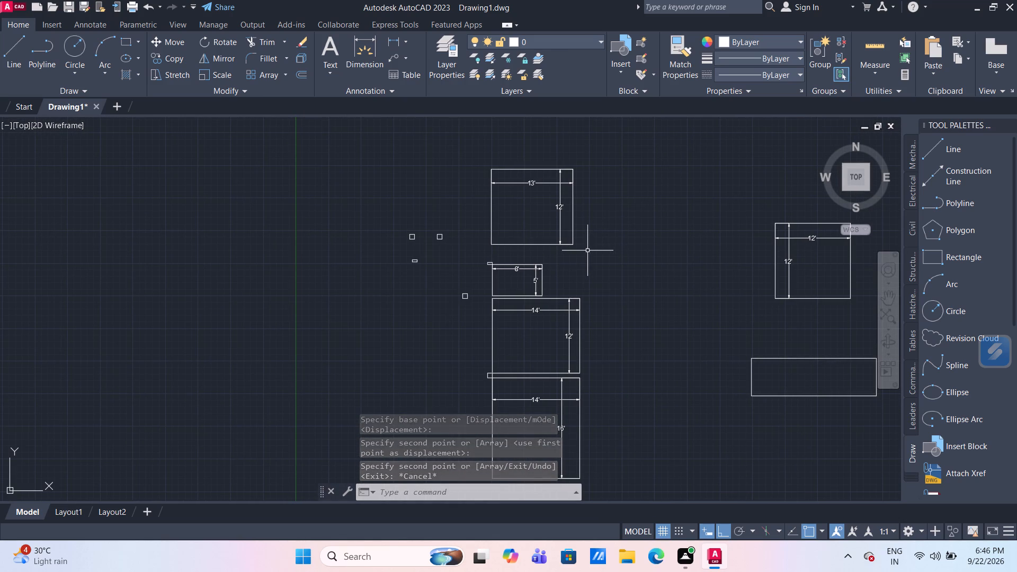
pyautogui.click(587, 250)
pyautogui.click(481, 154)
pyautogui.scroll(2, 441, 211)
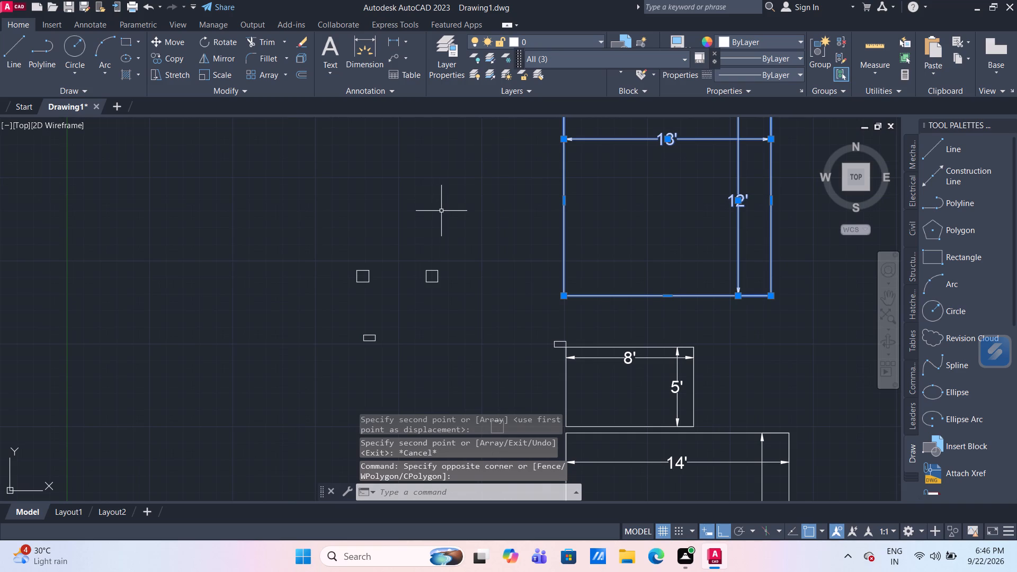
pyautogui.press('m')
pyautogui.press('Return')
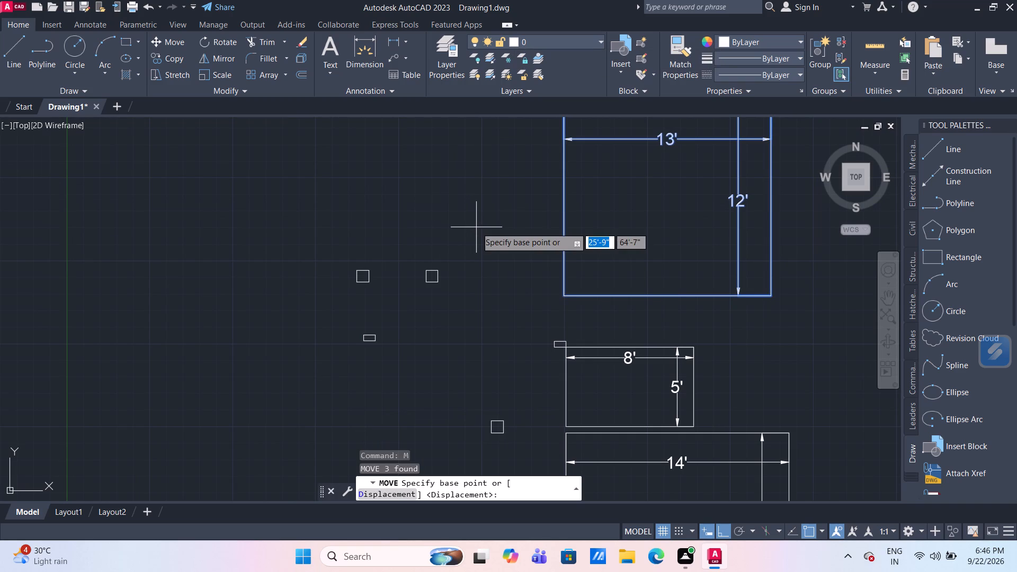
pyautogui.scroll(2, 617, 296)
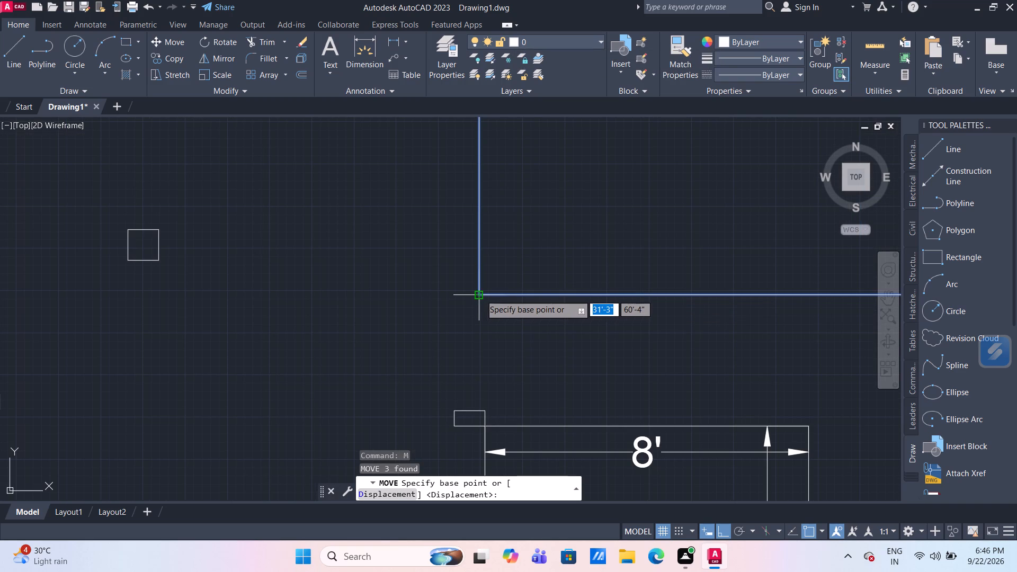
pyautogui.click(480, 294)
pyautogui.click(484, 411)
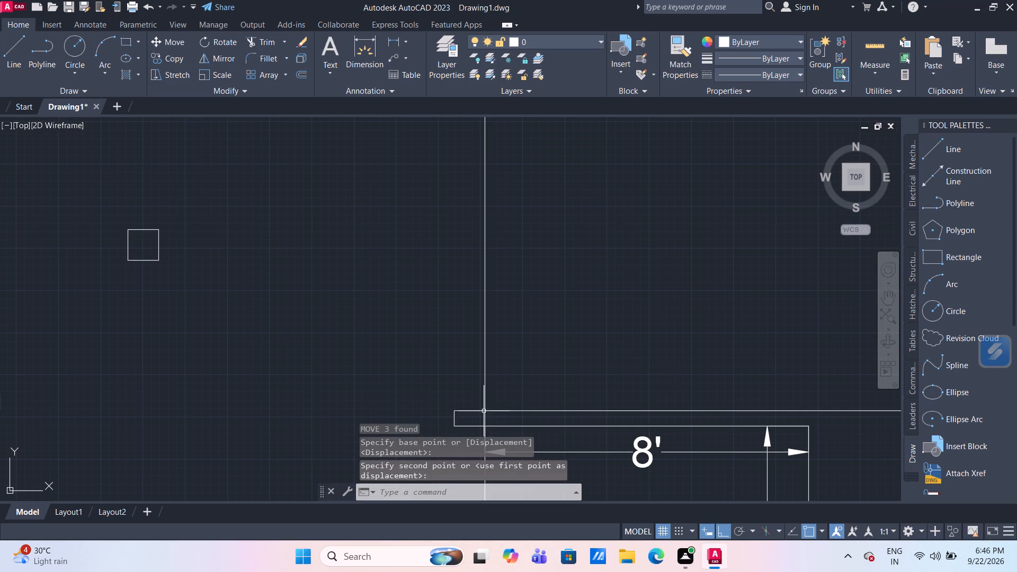
# Copy the 13' by 12' room with its dimensions twice horizontally right into empty space, the farther copy about 121' away.
pyautogui.scroll(-4, 569, 362)
pyautogui.moveTo(702, 399); pyautogui.dragTo(608, 316, button='middle')
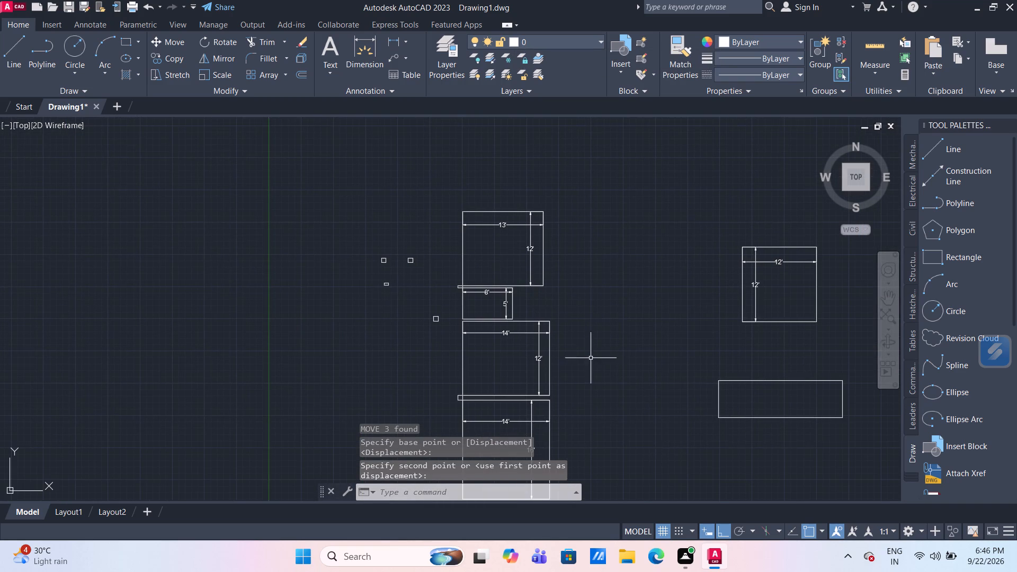
pyautogui.moveTo(594, 362); pyautogui.dragTo(548, 321, button='middle')
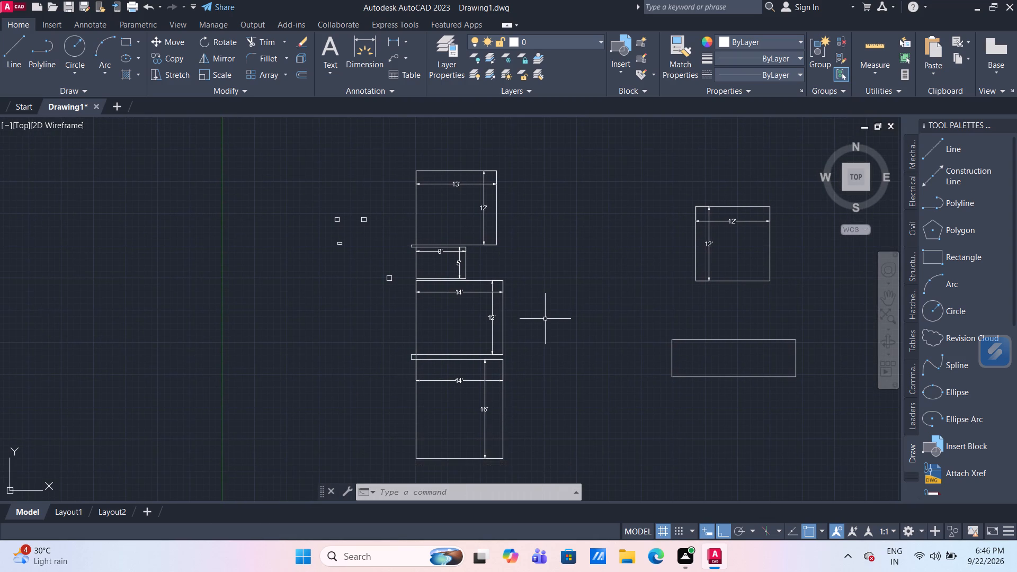
pyautogui.scroll(1, 540, 251)
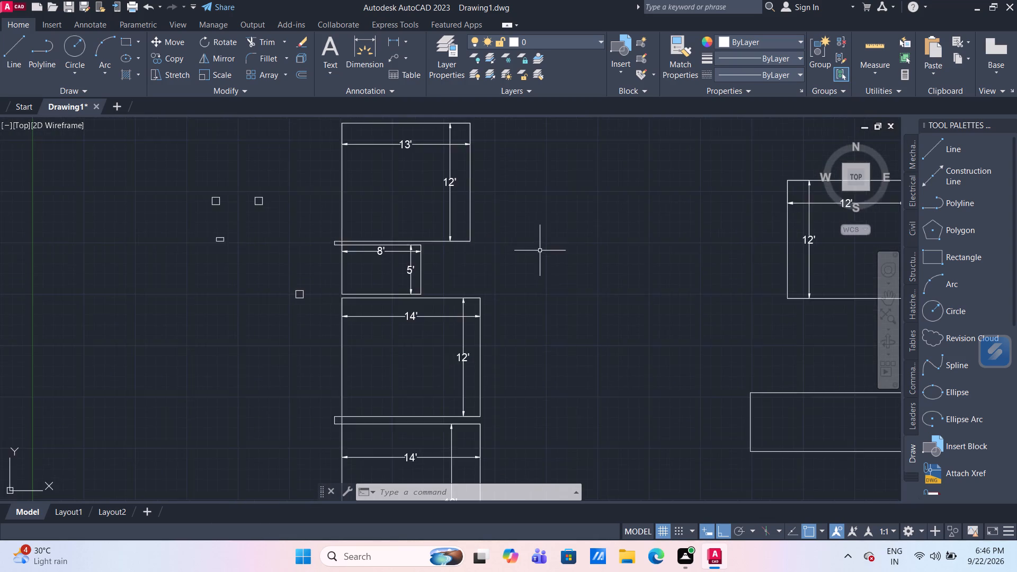
pyautogui.moveTo(540, 251); pyautogui.dragTo(564, 348, button='middle')
pyautogui.click(492, 341)
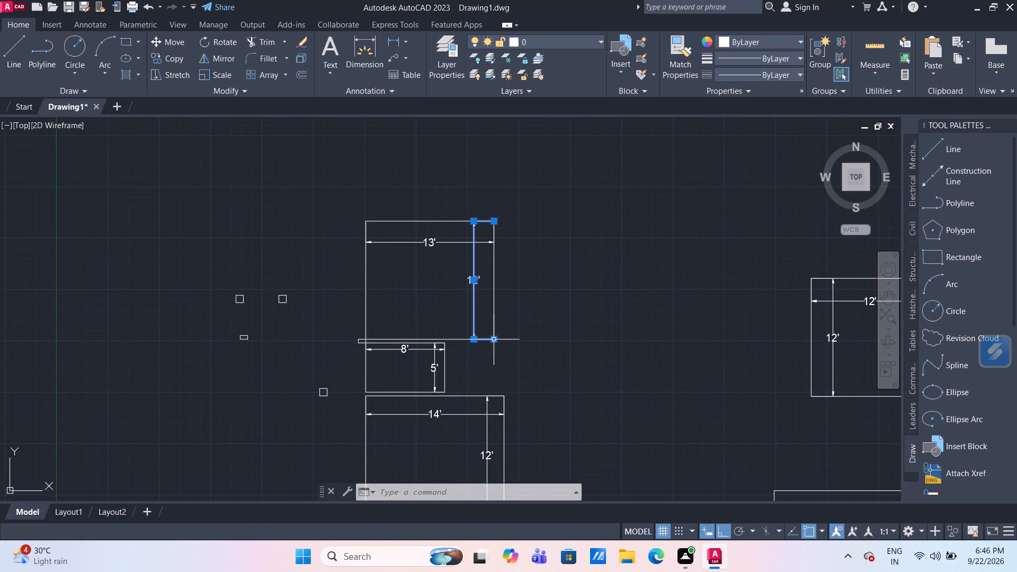
pyautogui.press('Escape')
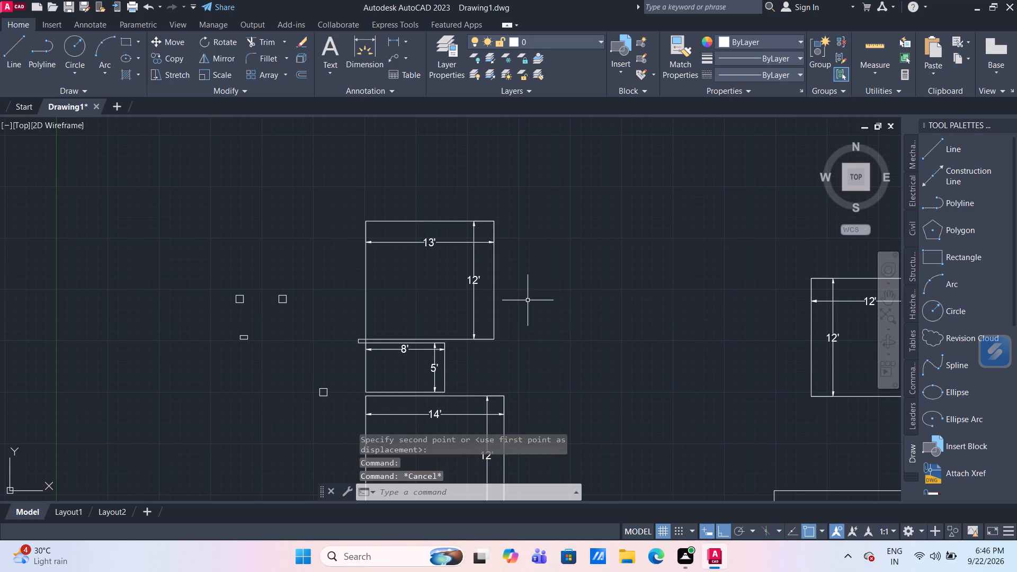
pyautogui.click(512, 281)
pyautogui.click(448, 198)
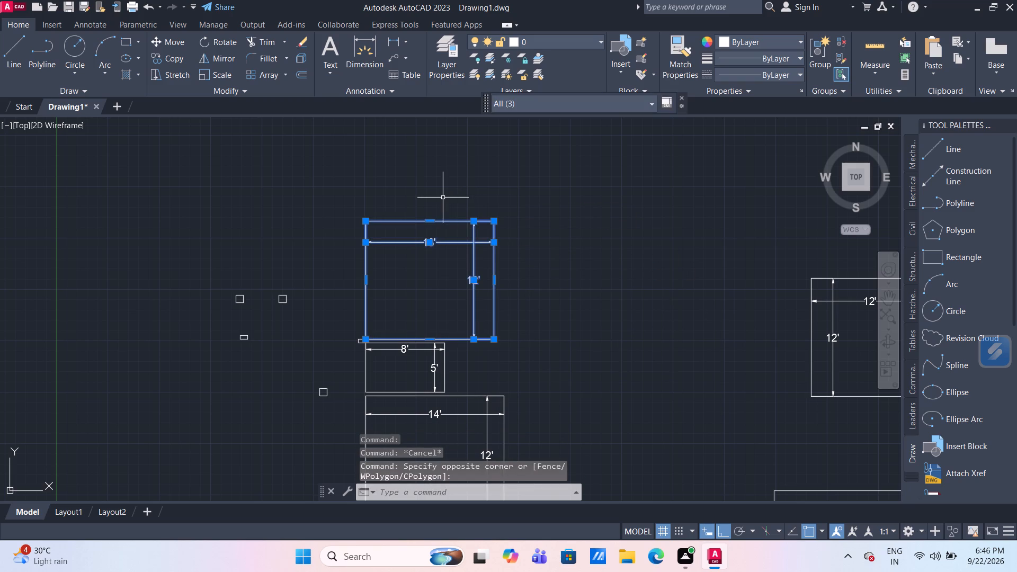
pyautogui.write('CO')
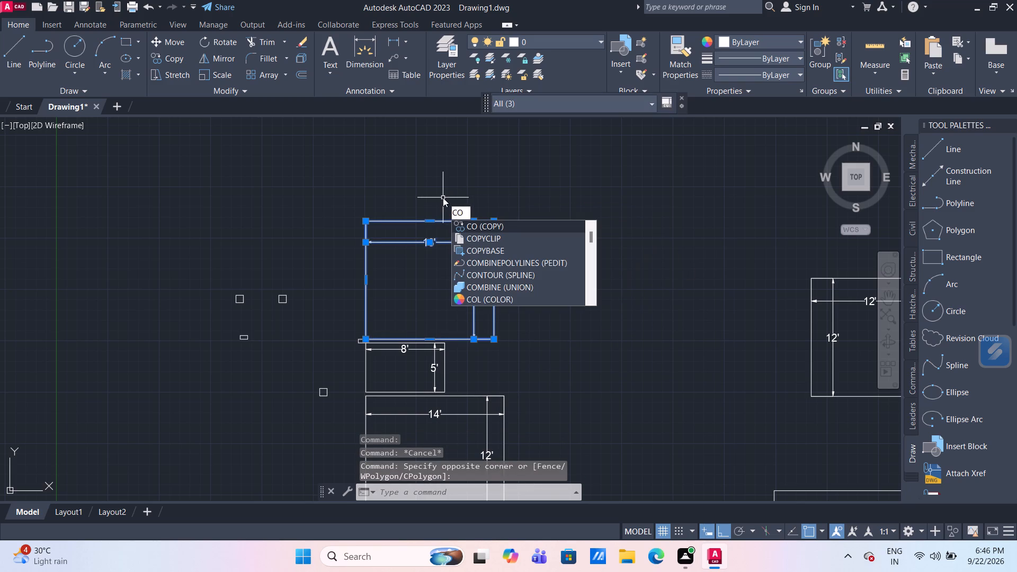
pyautogui.press('Return')
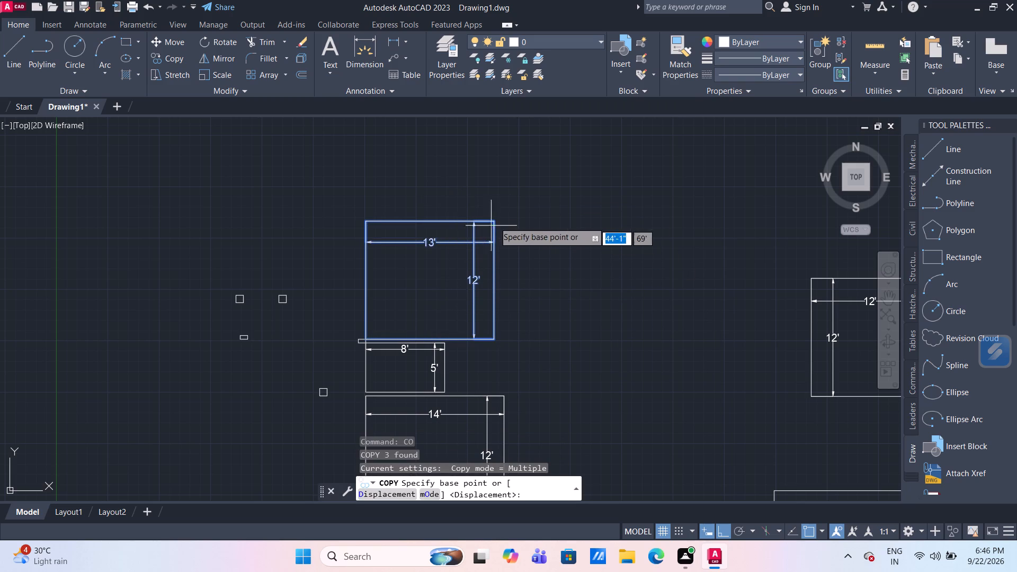
pyautogui.click(497, 219)
pyautogui.scroll(-3, 662, 224)
pyautogui.moveTo(662, 225); pyautogui.dragTo(529, 220, button='middle')
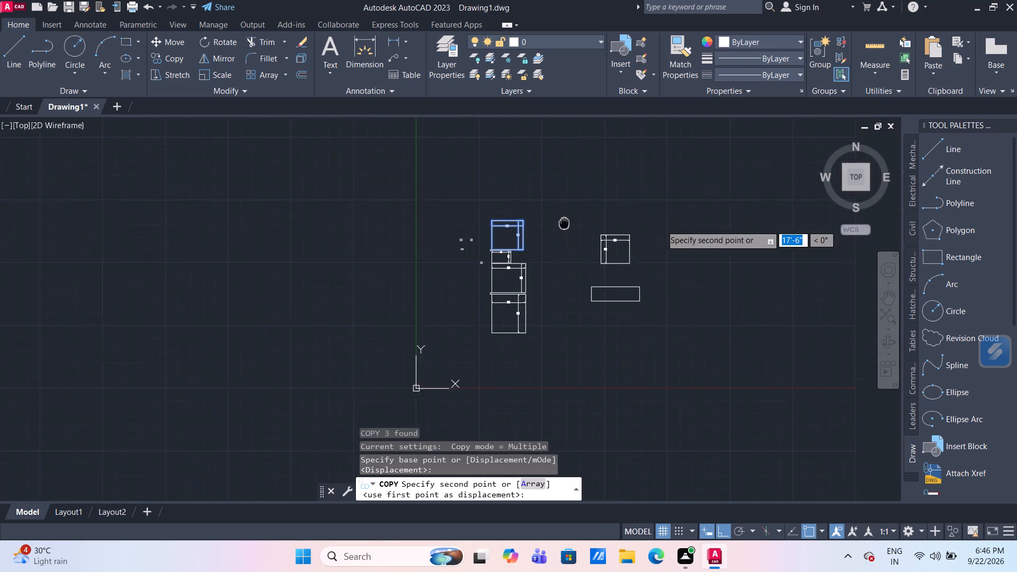
pyautogui.moveTo(529, 220); pyautogui.dragTo(515, 217, button='middle')
pyautogui.click(698, 216)
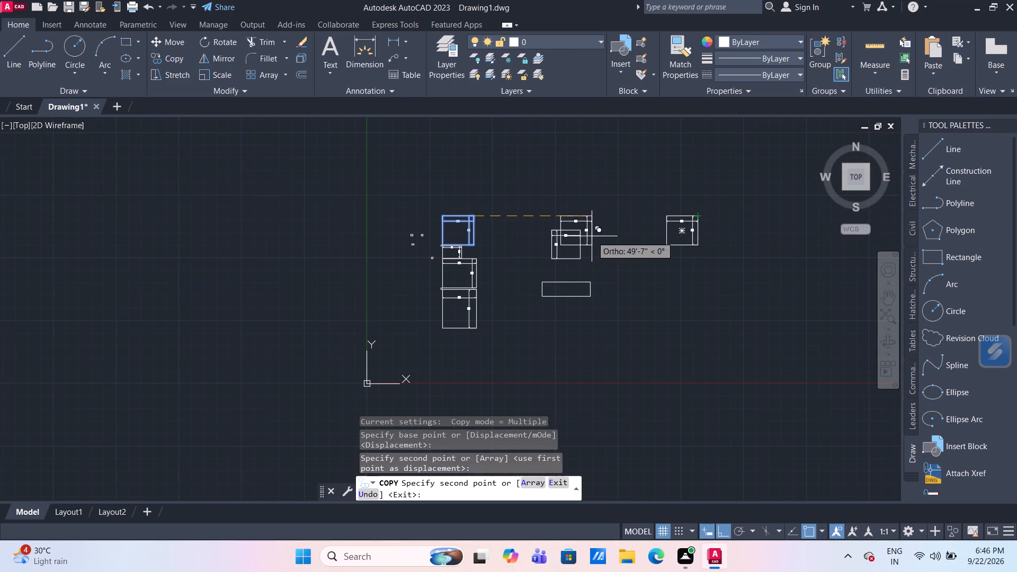
pyautogui.click(765, 208)
pyautogui.press('Escape')
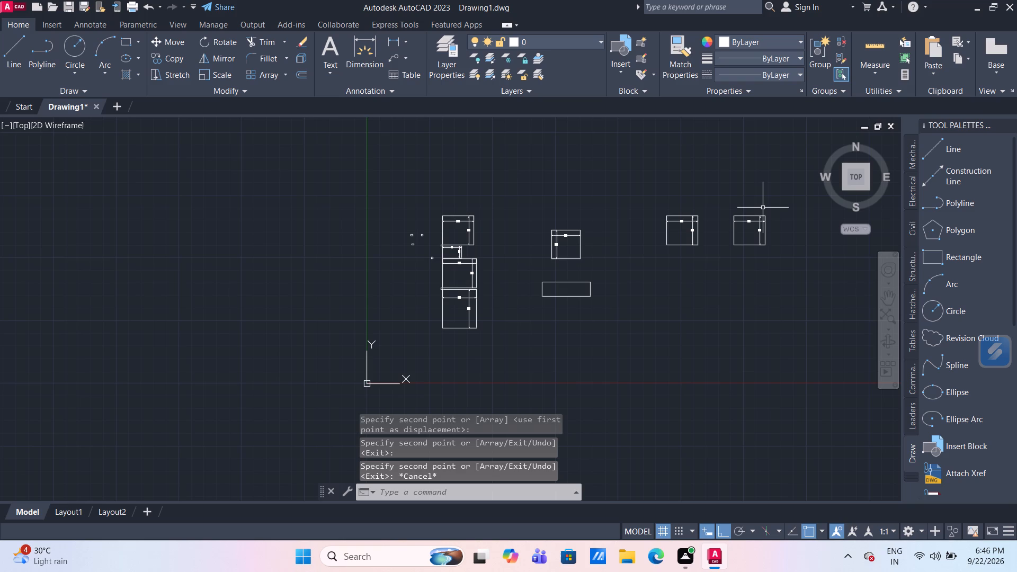
# Delete the farthest copy of the 13' by 12' room together with its dimensions.
pyautogui.moveTo(782, 273); pyautogui.dragTo(773, 261)
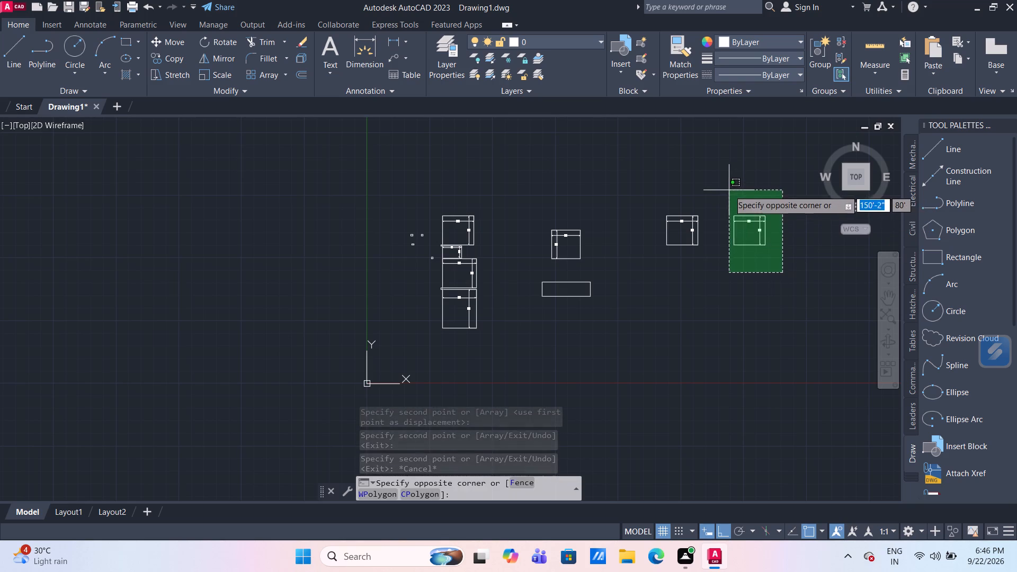
pyautogui.click(726, 189)
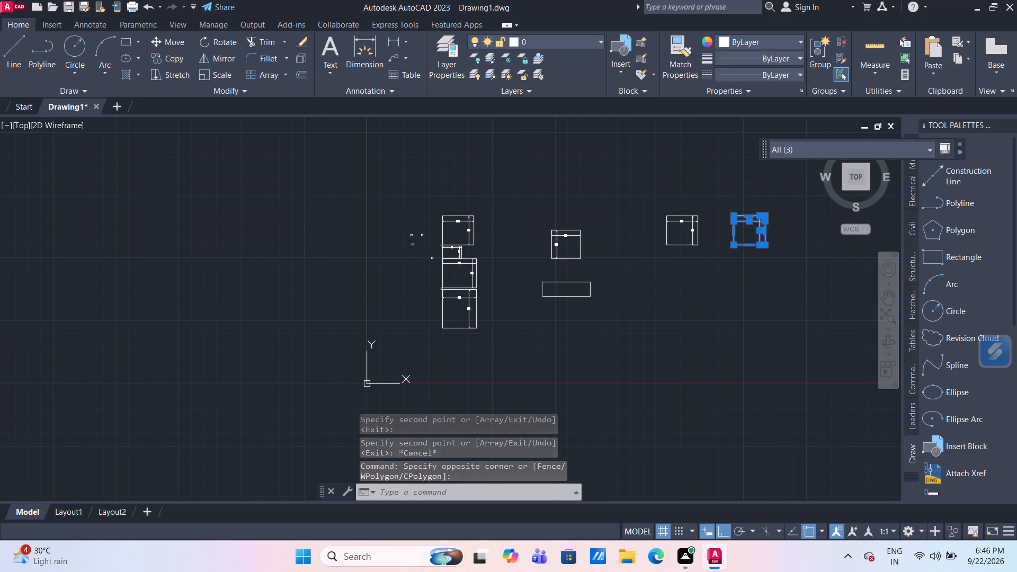
pyautogui.press('Delete')
# Place three copies of the 8' by 5' room with its dimensions horizontally to the right, the farthest about 109' away.
pyautogui.scroll(2, 451, 305)
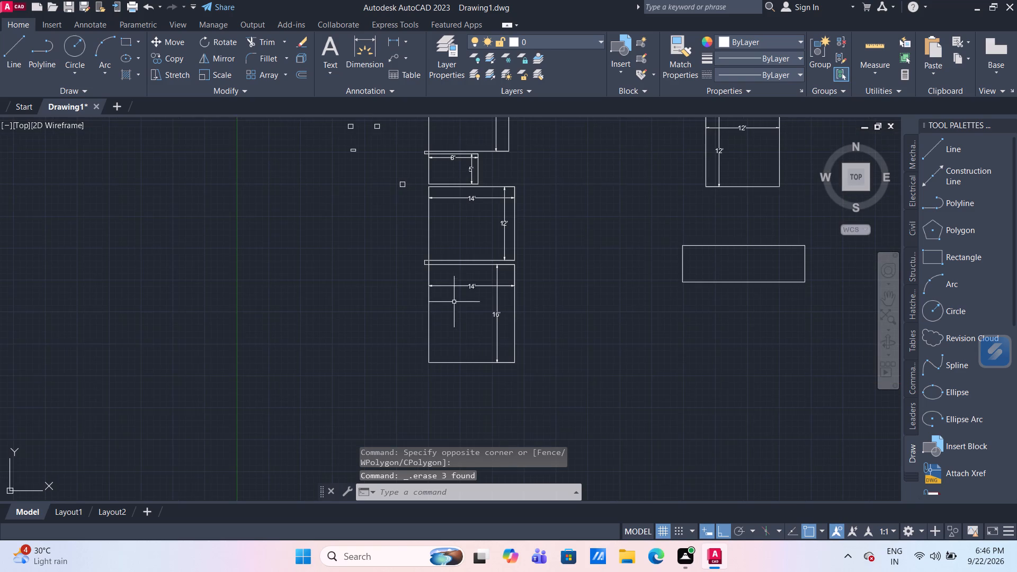
pyautogui.scroll(1, 514, 233)
pyautogui.moveTo(514, 233); pyautogui.dragTo(508, 413, button='middle')
pyautogui.scroll(2, 461, 306)
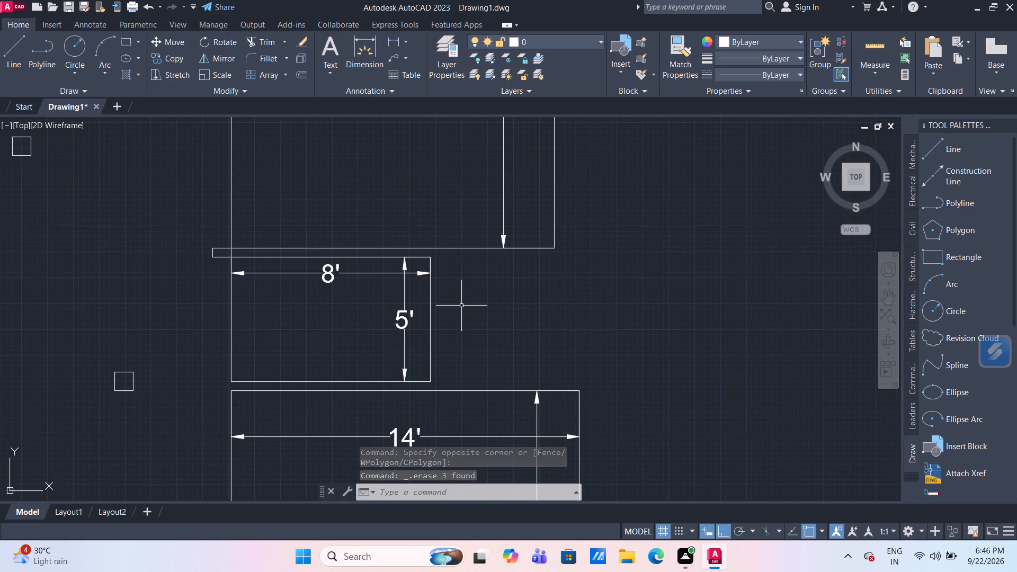
pyautogui.click(461, 306)
pyautogui.click(379, 253)
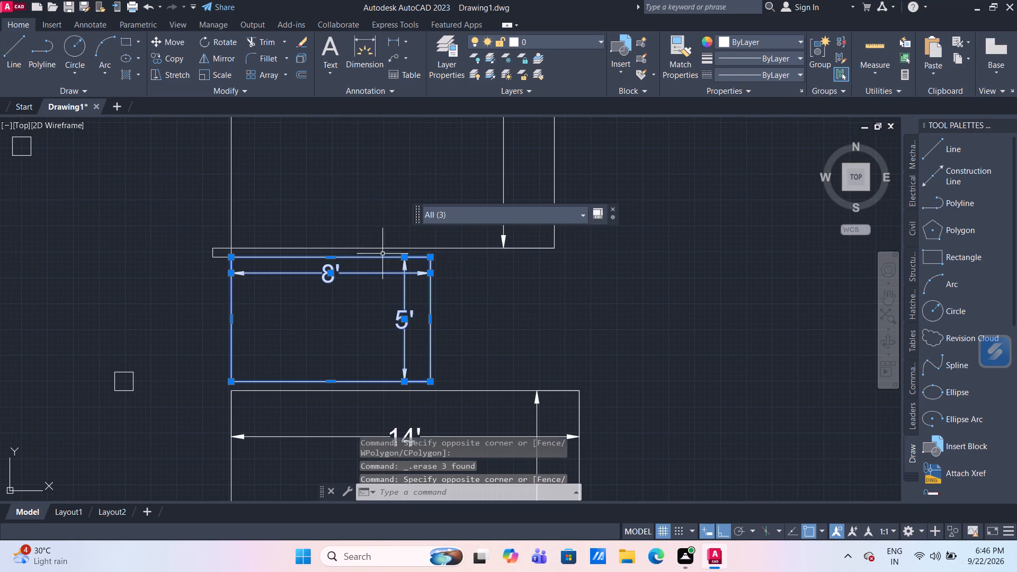
pyautogui.write('CO')
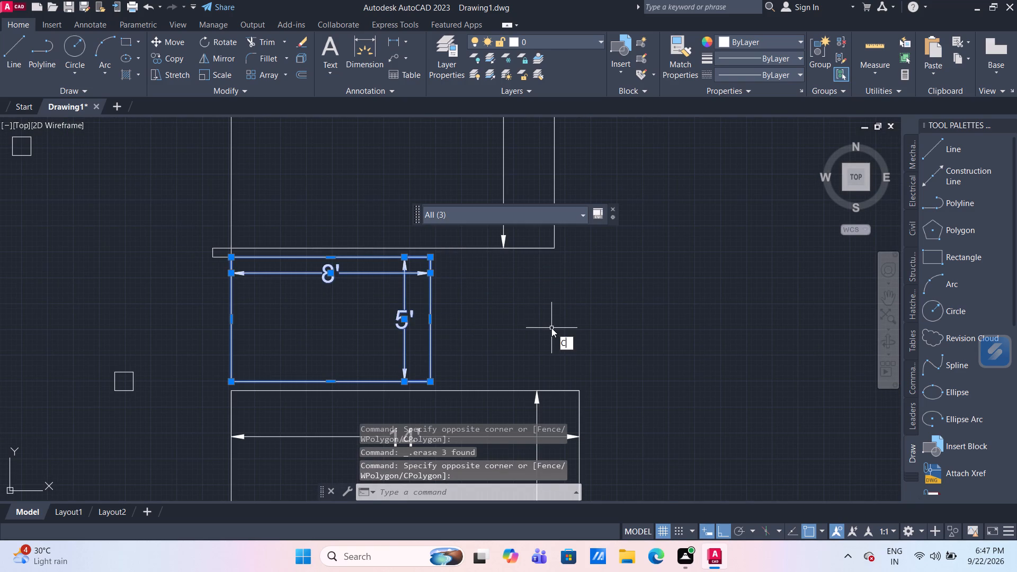
pyautogui.press('Return')
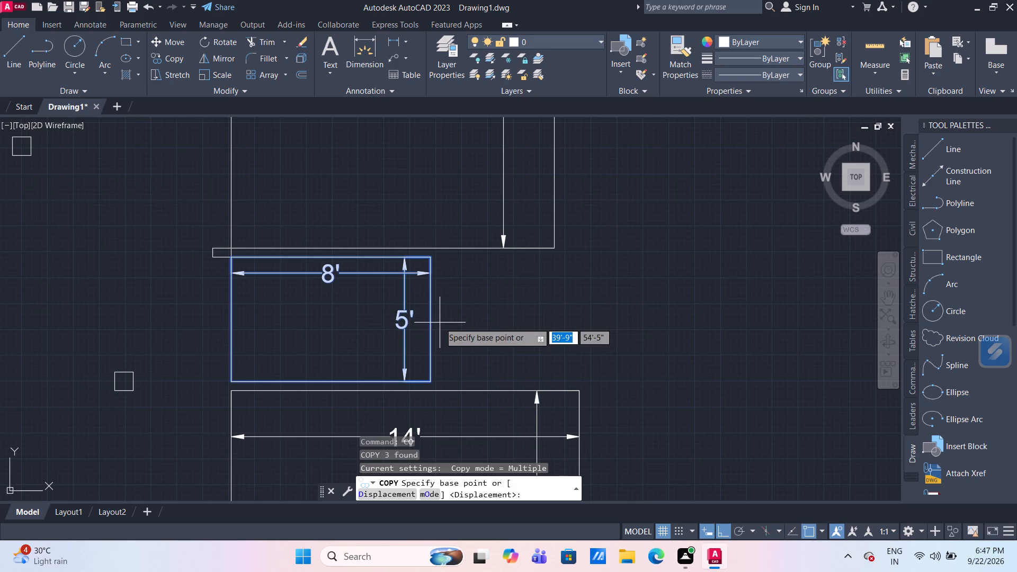
pyautogui.click(440, 323)
pyautogui.scroll(-3, 815, 319)
pyautogui.moveTo(814, 318); pyautogui.dragTo(559, 279, button='middle')
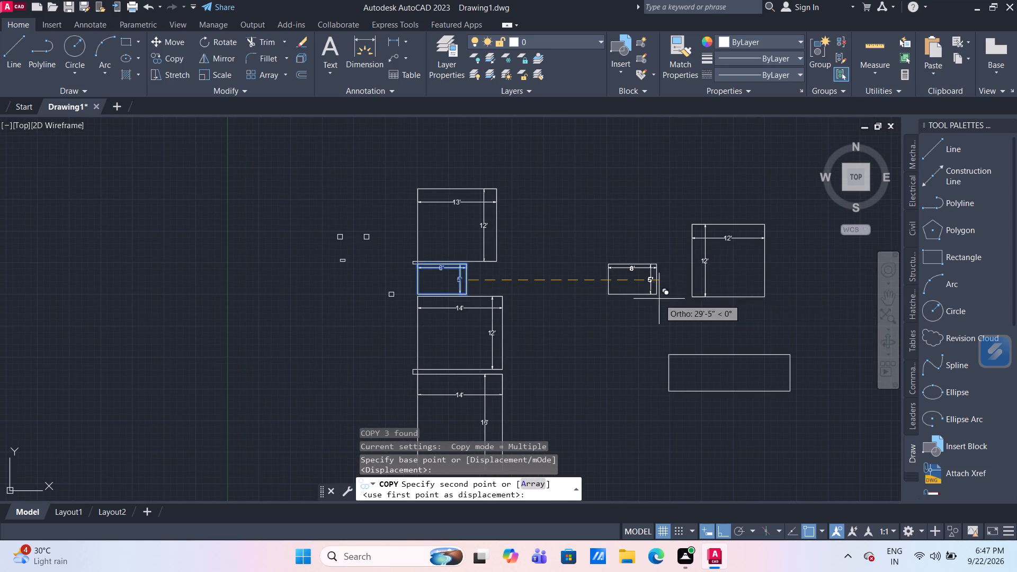
pyautogui.moveTo(759, 305); pyautogui.dragTo(465, 295, button='middle')
pyautogui.click(558, 293)
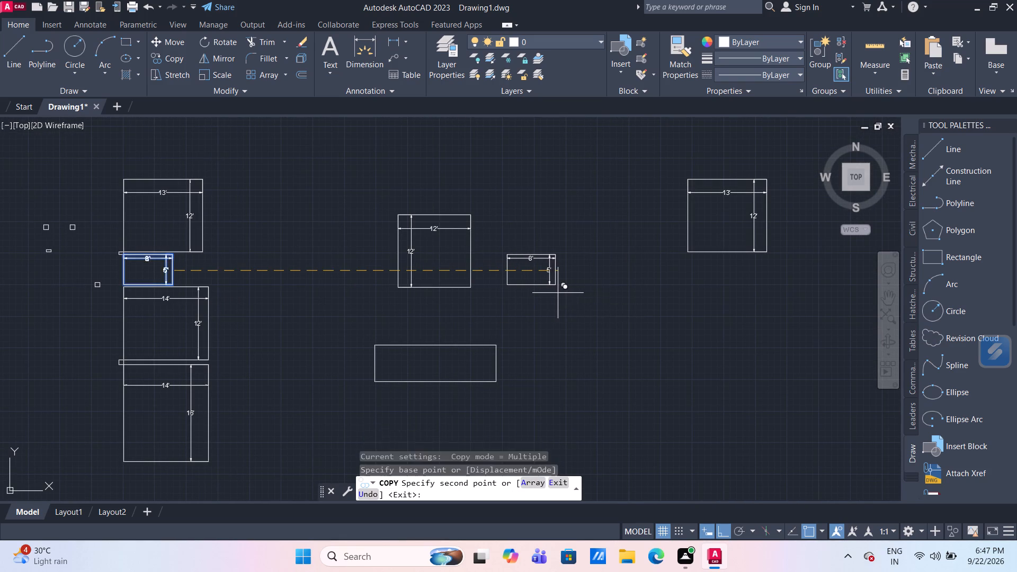
pyautogui.click(638, 298)
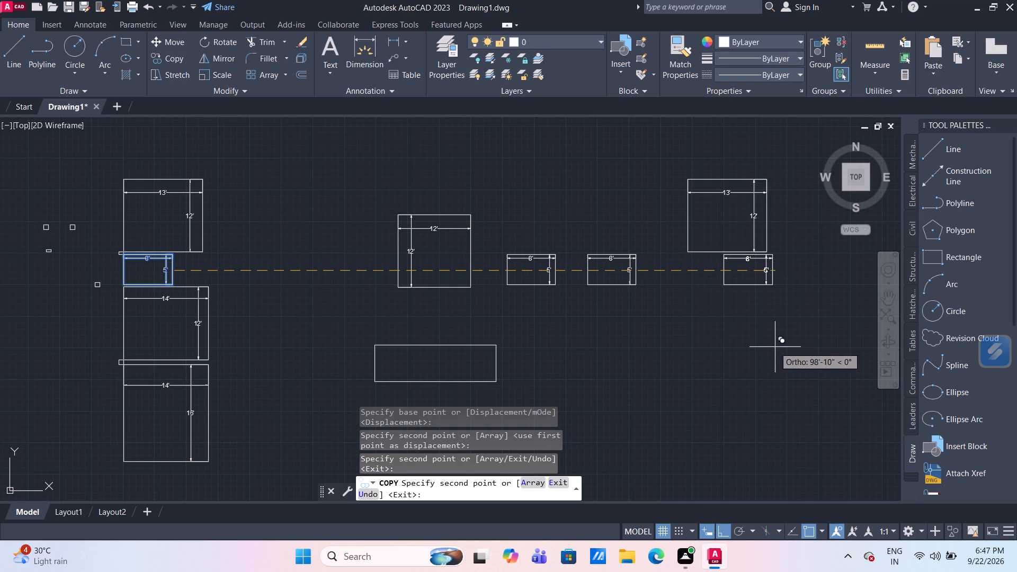
pyautogui.moveTo(695, 321); pyautogui.dragTo(552, 312, button='middle')
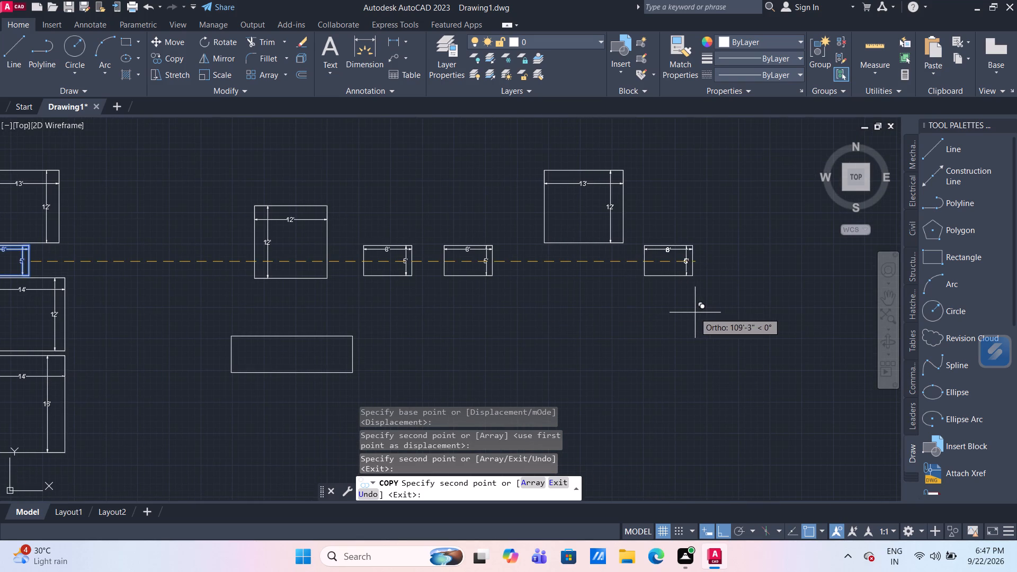
pyautogui.click(695, 312)
pyautogui.press('Return')
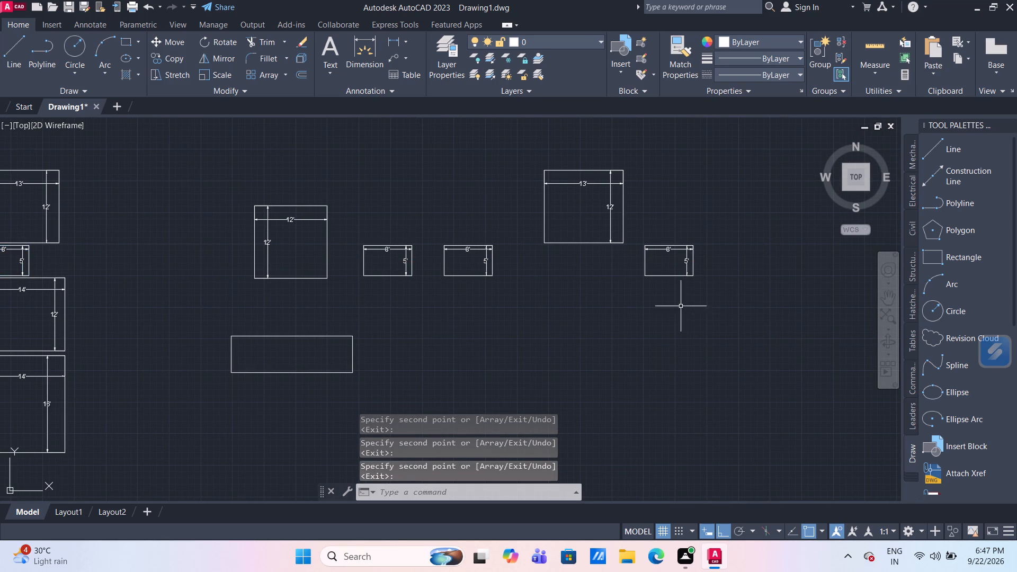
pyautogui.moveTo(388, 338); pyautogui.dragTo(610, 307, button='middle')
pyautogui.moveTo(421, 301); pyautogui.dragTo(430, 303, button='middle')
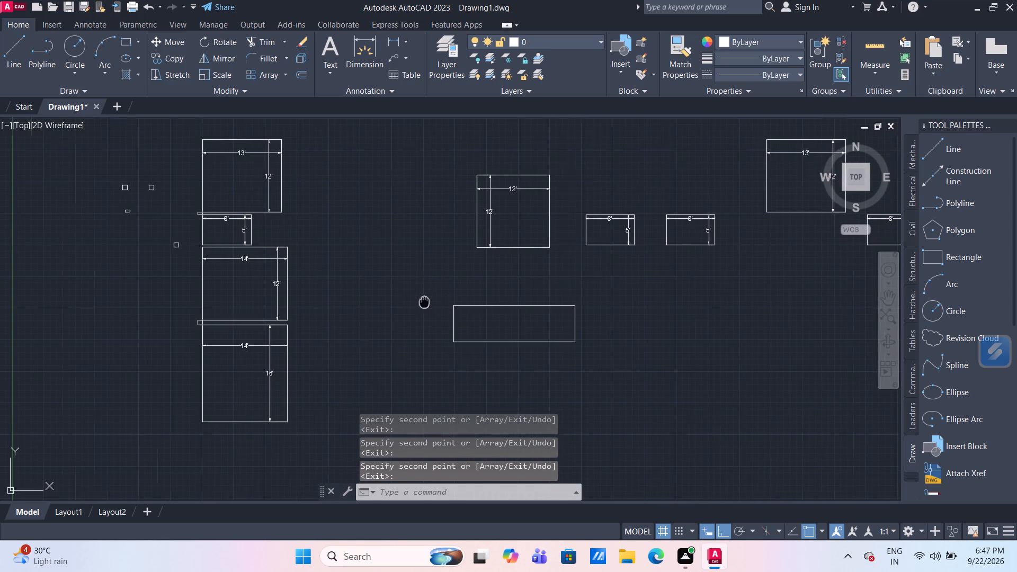
# Explode the outline of the assembled 13' by 12' room into separate lines.
pyautogui.moveTo(430, 303); pyautogui.dragTo(549, 333, button='middle')
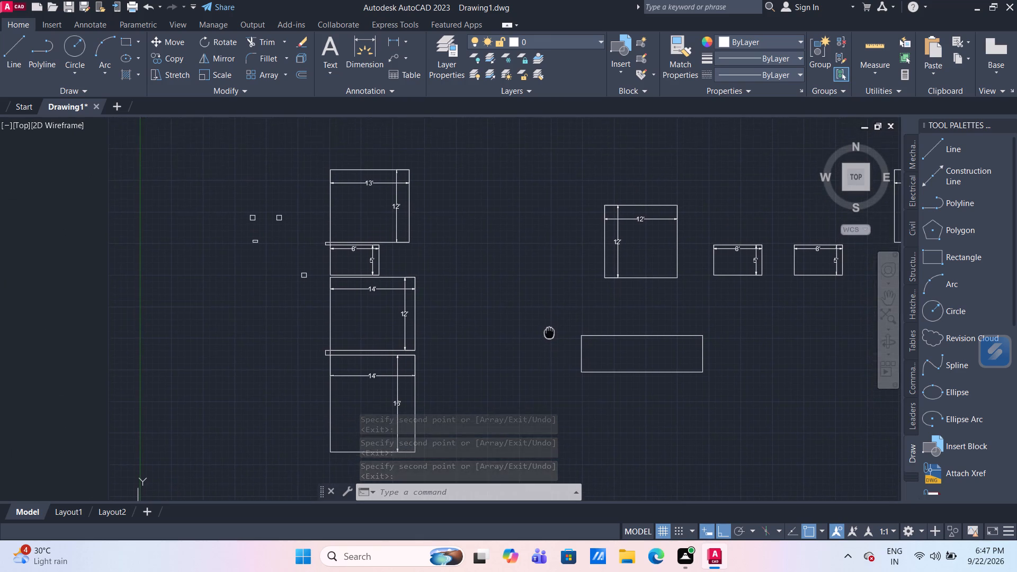
pyautogui.moveTo(549, 333); pyautogui.dragTo(548, 337, button='middle')
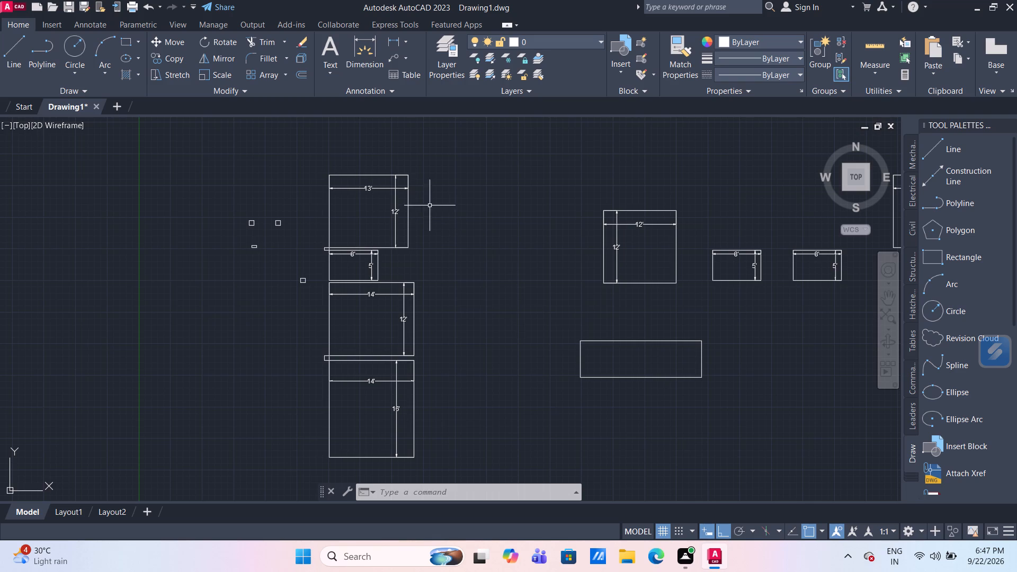
pyautogui.click(374, 175)
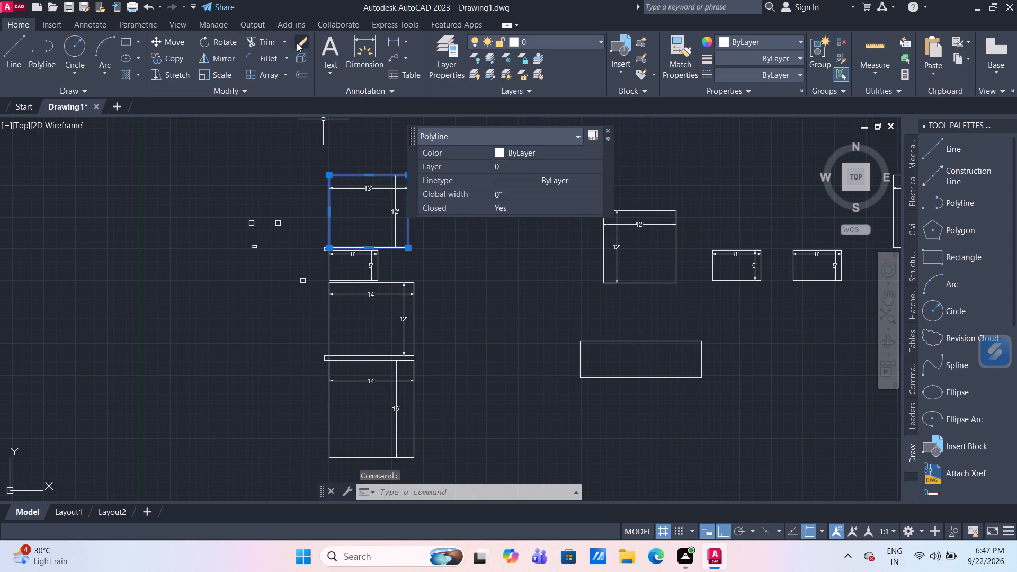
pyautogui.click(304, 52)
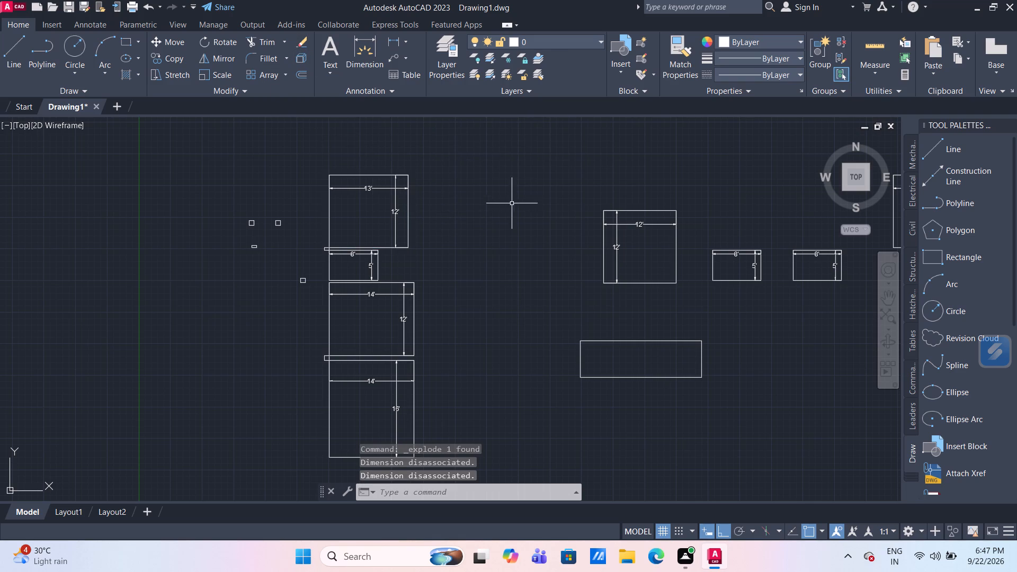
# Offset the 13' by 12' room's top edge 9" upward and its right edge 4.5" outward.
pyautogui.click(301, 77)
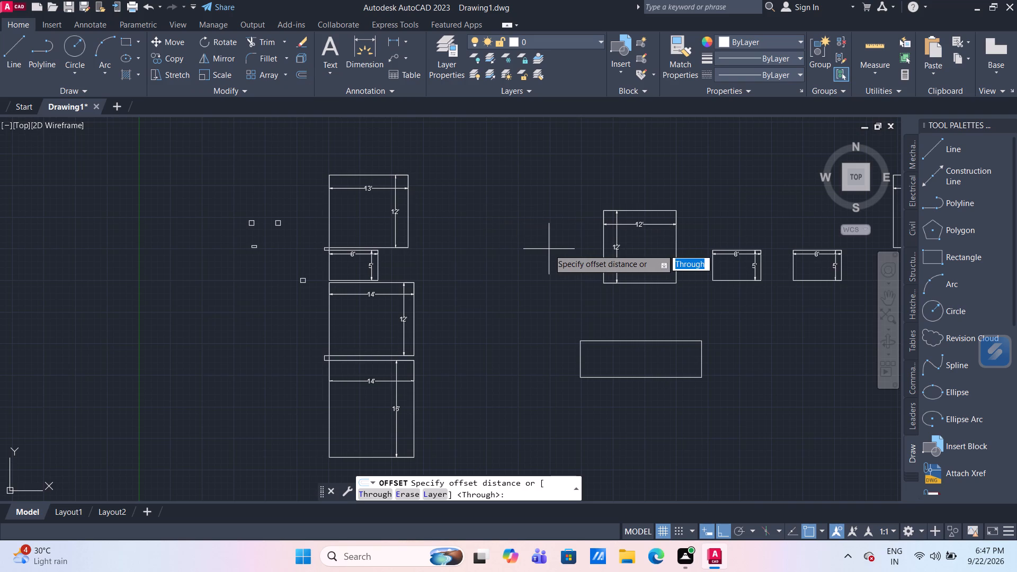
pyautogui.press('Return')
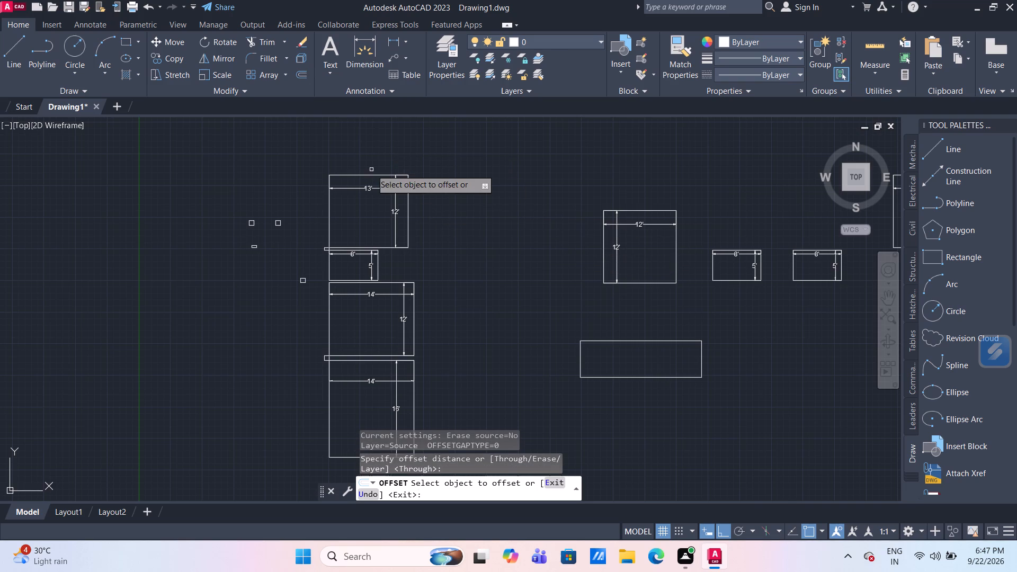
pyautogui.scroll(2, 371, 170)
pyautogui.click(382, 183)
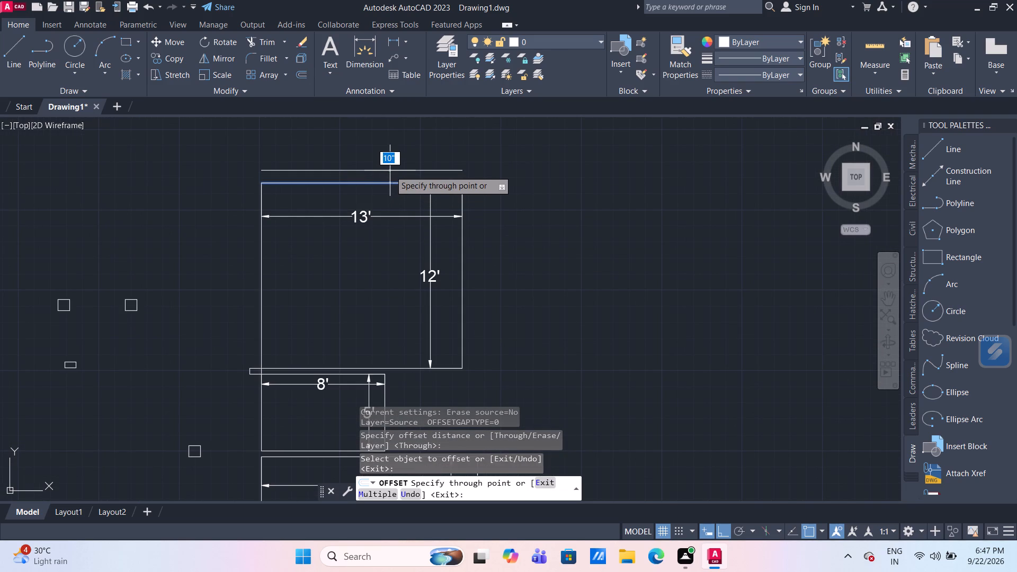
pyautogui.press('9')
pyautogui.hotkey('shift', '"')
pyautogui.press('Return')
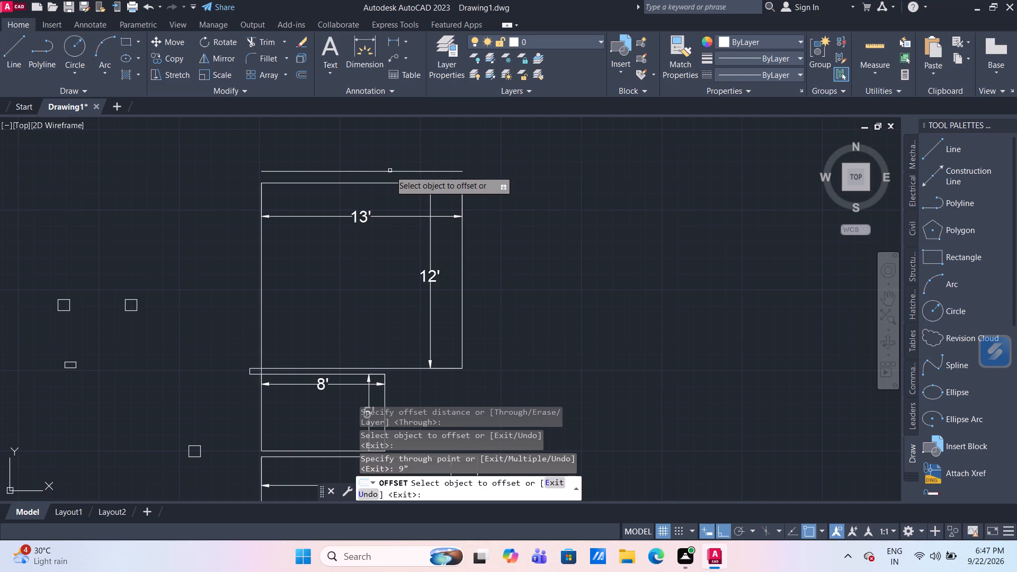
pyautogui.click(462, 251)
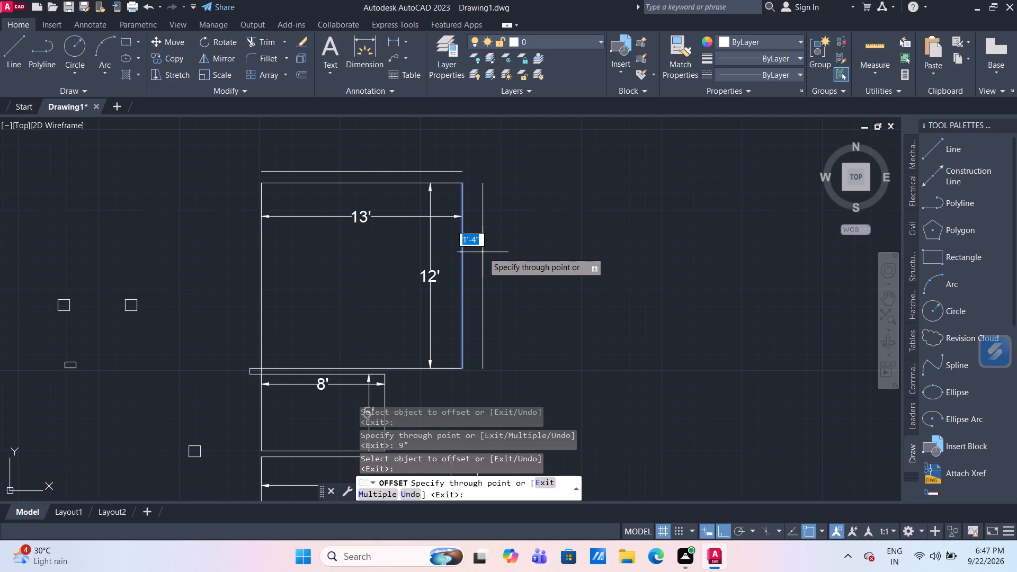
pyautogui.write('4.5"')
pyautogui.press('Return')
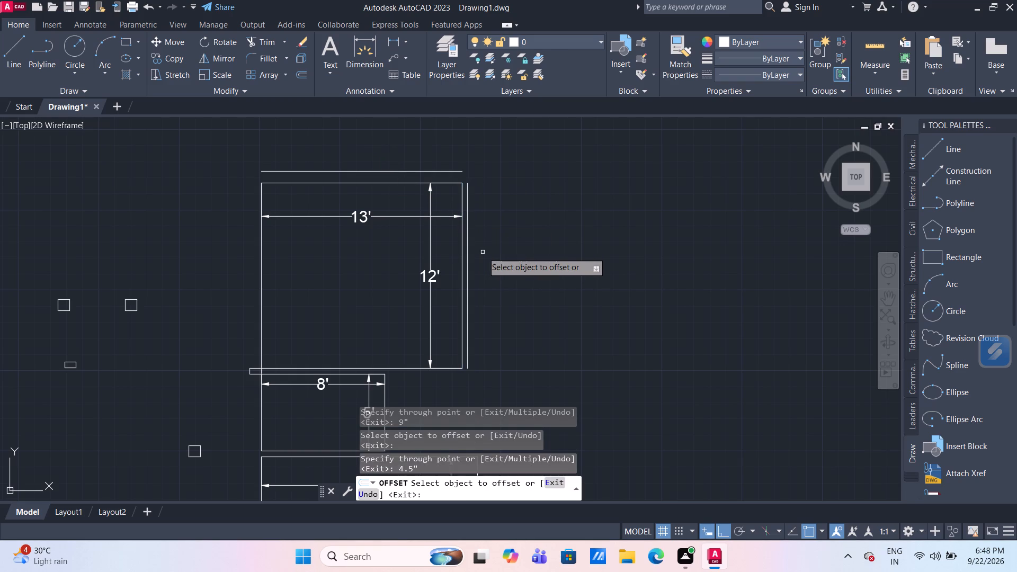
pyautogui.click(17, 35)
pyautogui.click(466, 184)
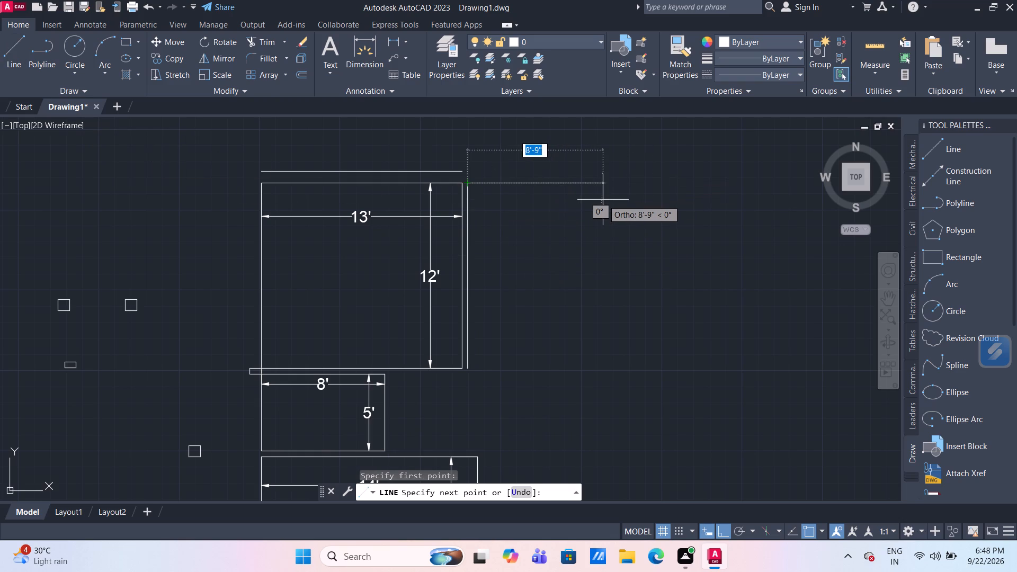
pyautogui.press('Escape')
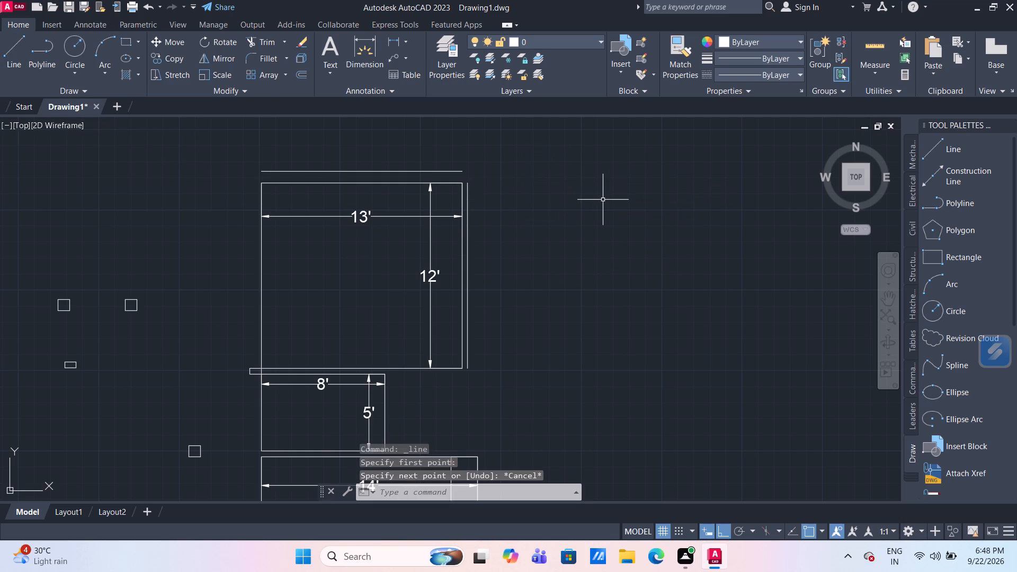
# Stretch the lower end of the 4.5" offset line straight down, making the line about 14'-5" long.
pyautogui.click(468, 365)
pyautogui.moveTo(468, 370); pyautogui.dragTo(468, 382)
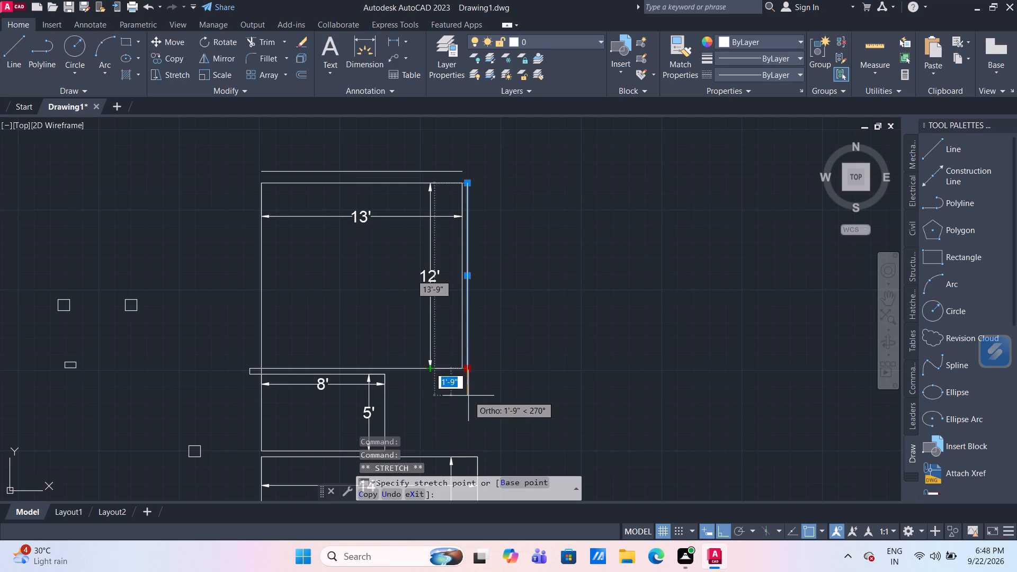
pyautogui.click(470, 406)
pyautogui.scroll(-1, 546, 386)
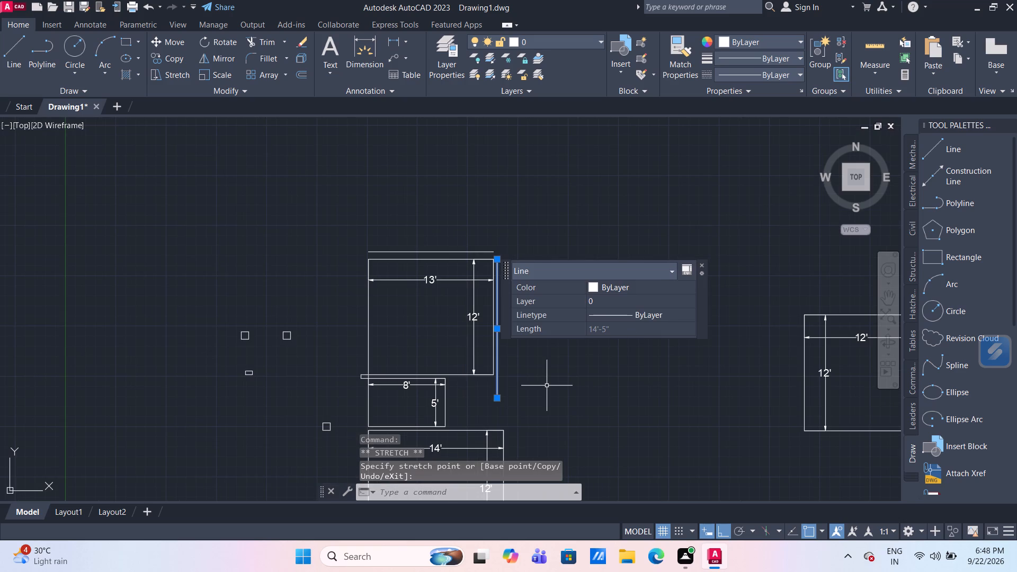
pyautogui.press('Escape')
pyautogui.press('Escape')
# Rotate the nearest 8' by 5' room copy, just right of the 12' by 12' room, 90° clockwise together with its dimensions.
pyautogui.moveTo(599, 372); pyautogui.dragTo(428, 282, button='middle')
pyautogui.scroll(-1, 428, 282)
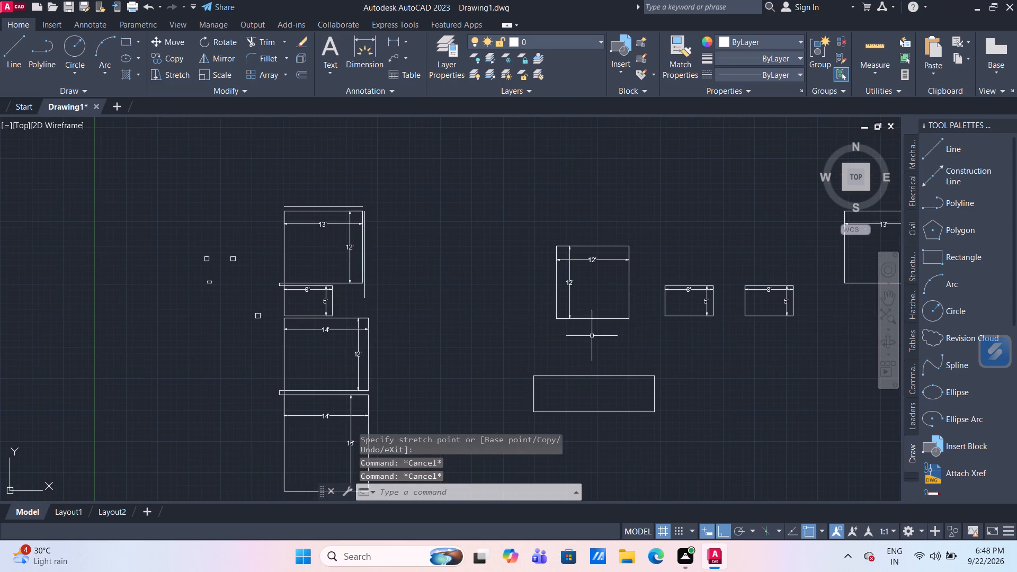
pyautogui.moveTo(698, 350); pyautogui.dragTo(572, 389, button='middle')
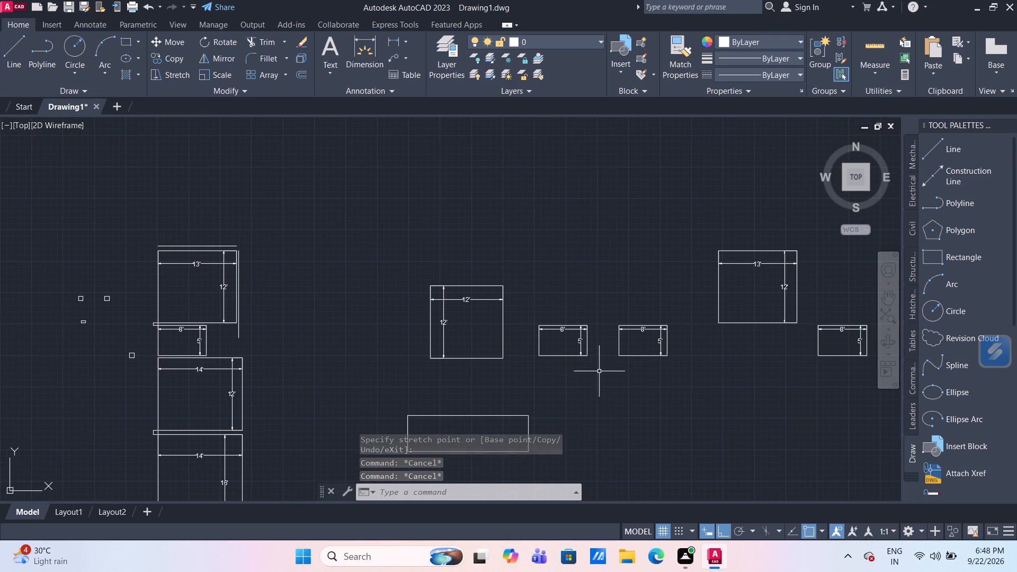
pyautogui.moveTo(594, 370); pyautogui.dragTo(589, 365)
pyautogui.click(531, 289)
pyautogui.scroll(-1, 352, 193)
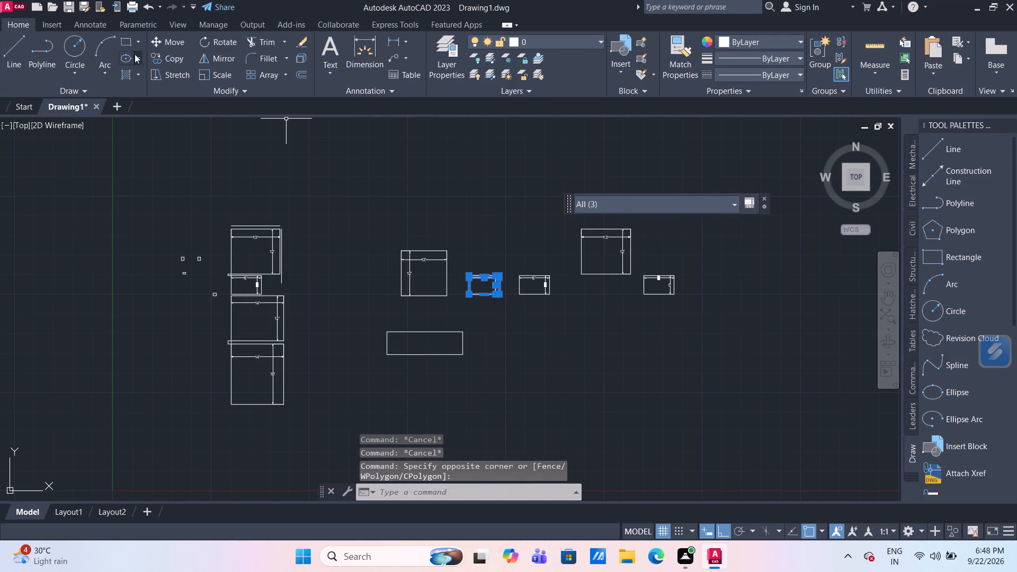
pyautogui.click(228, 43)
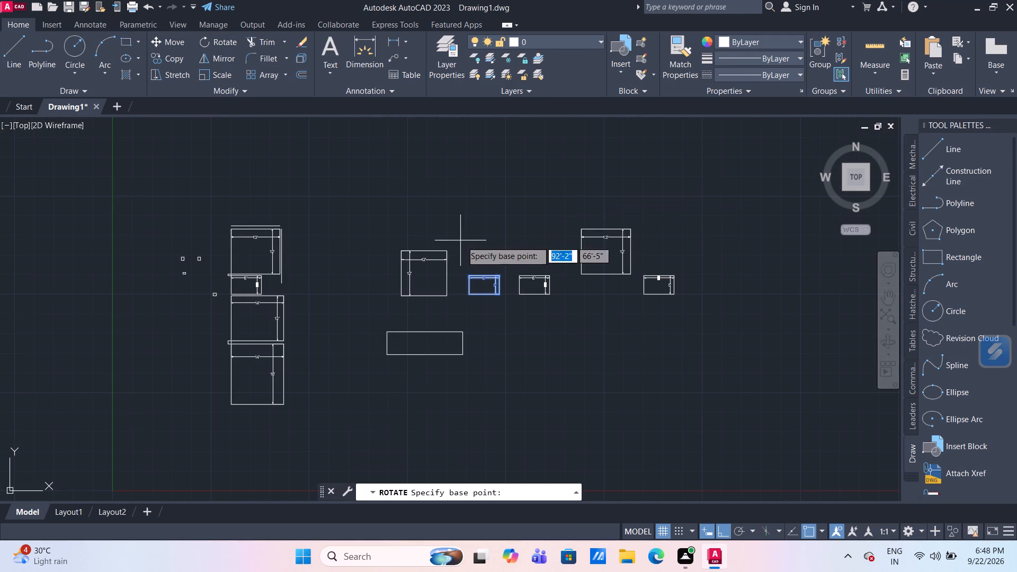
pyautogui.moveTo(501, 277); pyautogui.dragTo(501, 285)
pyautogui.click(505, 311)
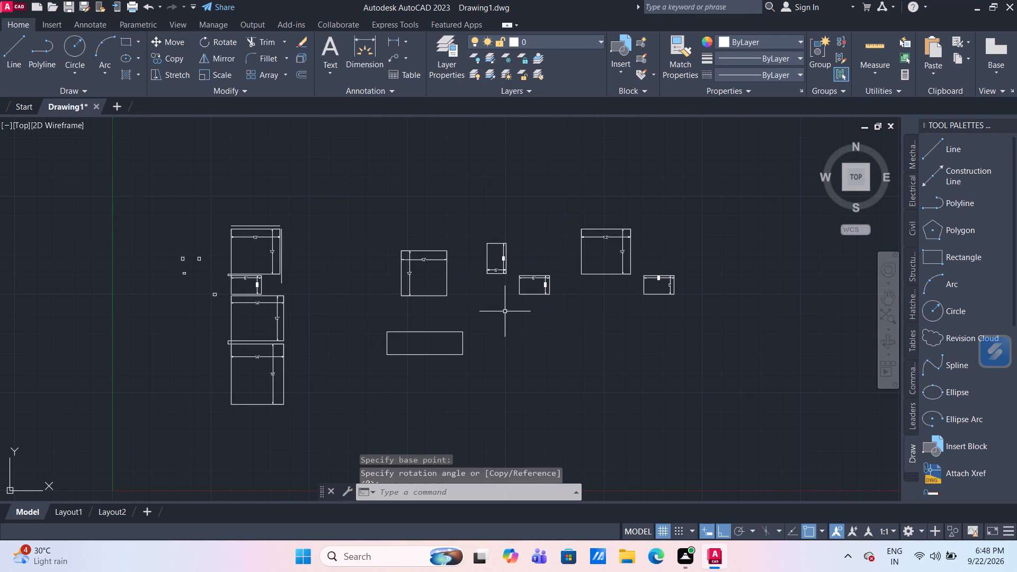
# Move the rotated 8' by 5' room with its dimensions so its upper-left corner meets the top end of the 4.5" offset line.
pyautogui.scroll(2, 502, 289)
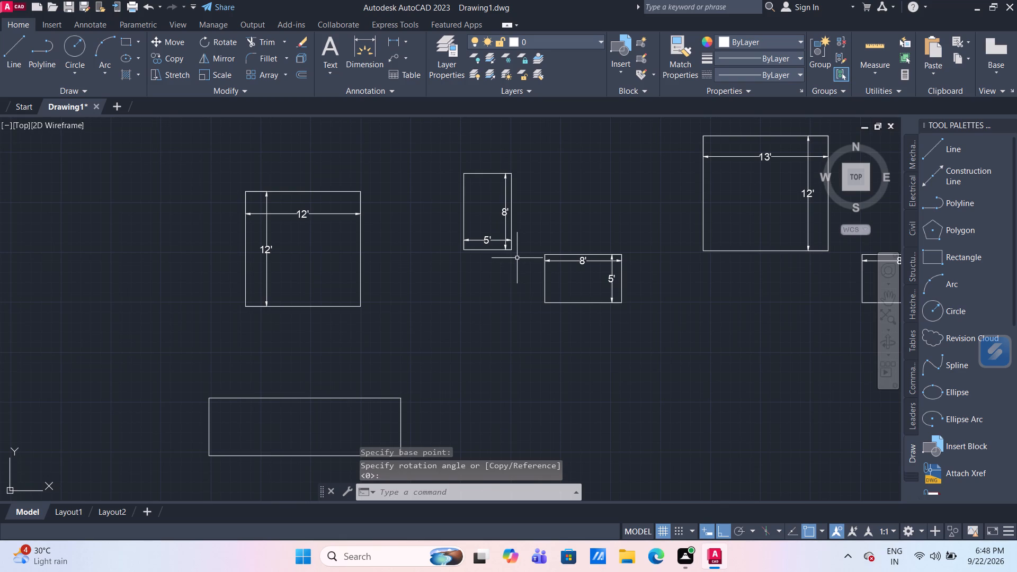
pyautogui.moveTo(516, 258); pyautogui.dragTo(512, 254)
pyautogui.click(452, 160)
pyautogui.scroll(-2, 484, 270)
pyautogui.moveTo(485, 278); pyautogui.dragTo(519, 324, button='middle')
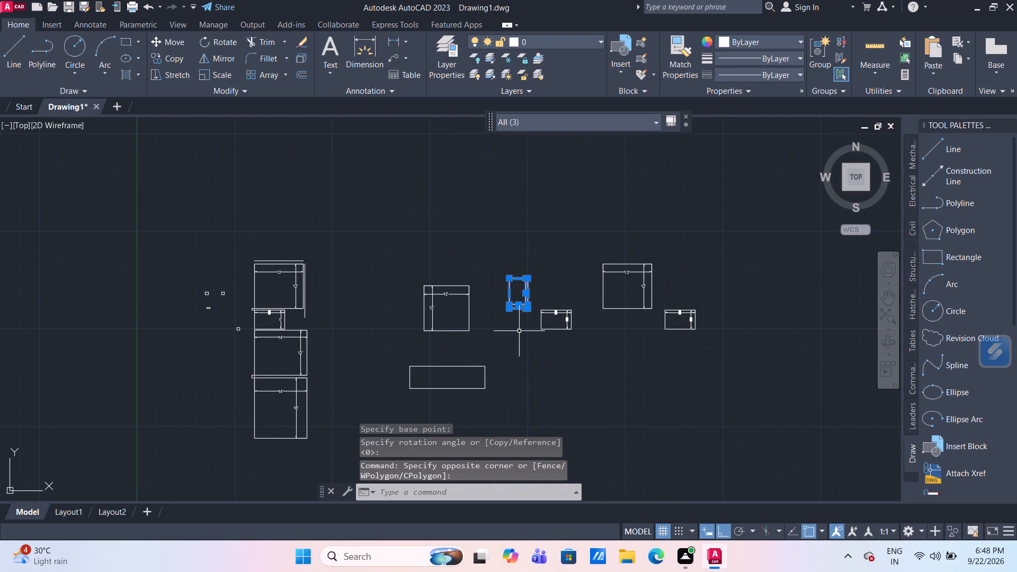
pyautogui.press('m')
pyautogui.press('Return')
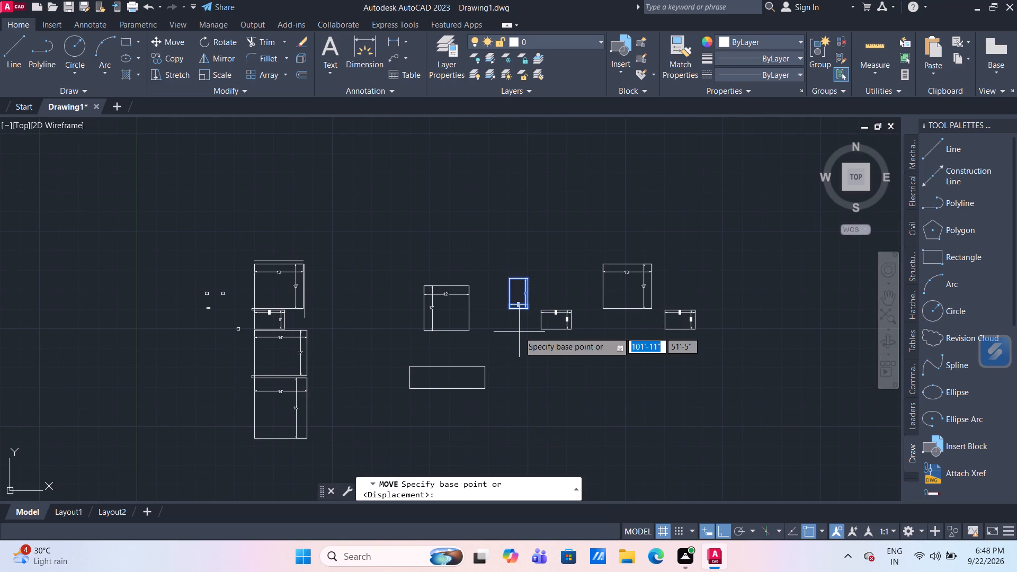
pyautogui.scroll(3, 512, 276)
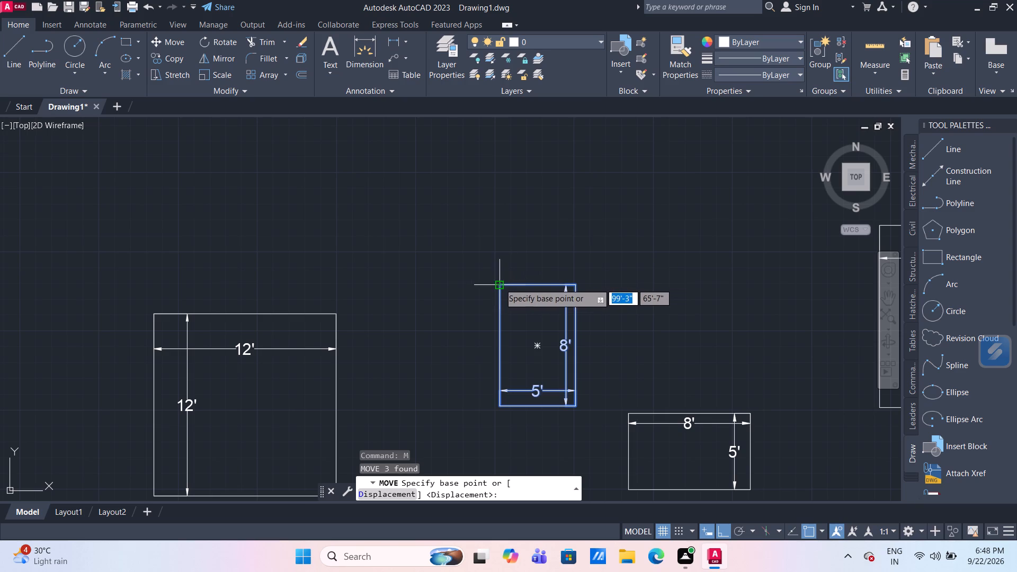
pyautogui.click(501, 284)
pyautogui.moveTo(166, 215); pyautogui.dragTo(174, 218, button='middle')
pyautogui.scroll(-1, 166, 215)
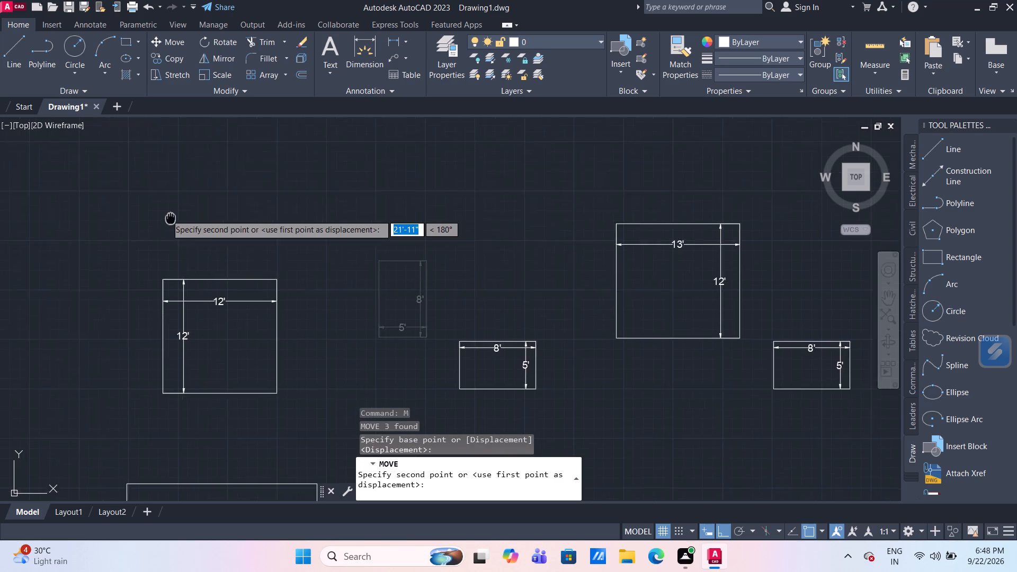
pyautogui.moveTo(174, 218); pyautogui.dragTo(335, 247, button='middle')
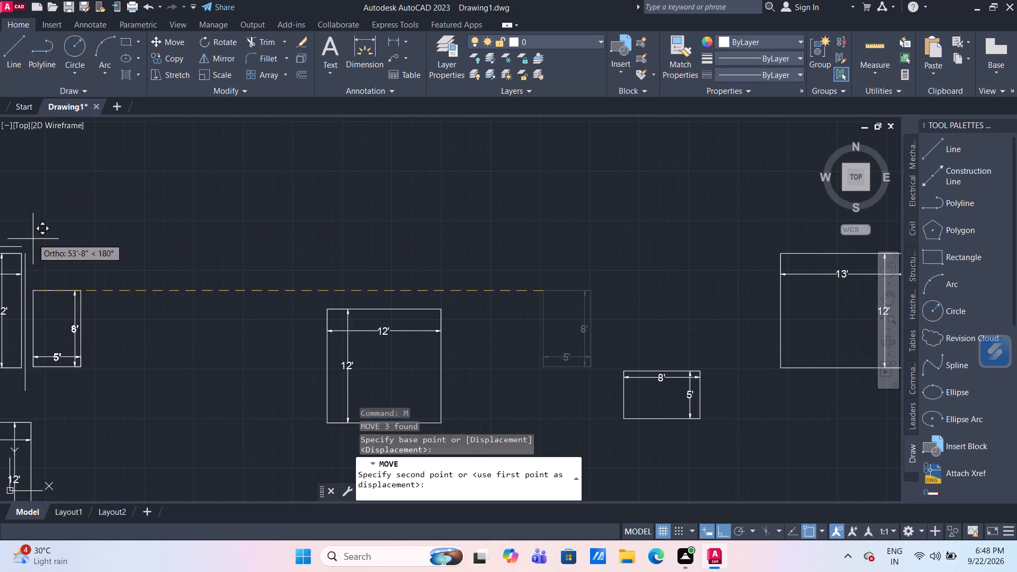
pyautogui.moveTo(33, 239); pyautogui.dragTo(207, 271, button='middle')
pyautogui.scroll(3, 198, 278)
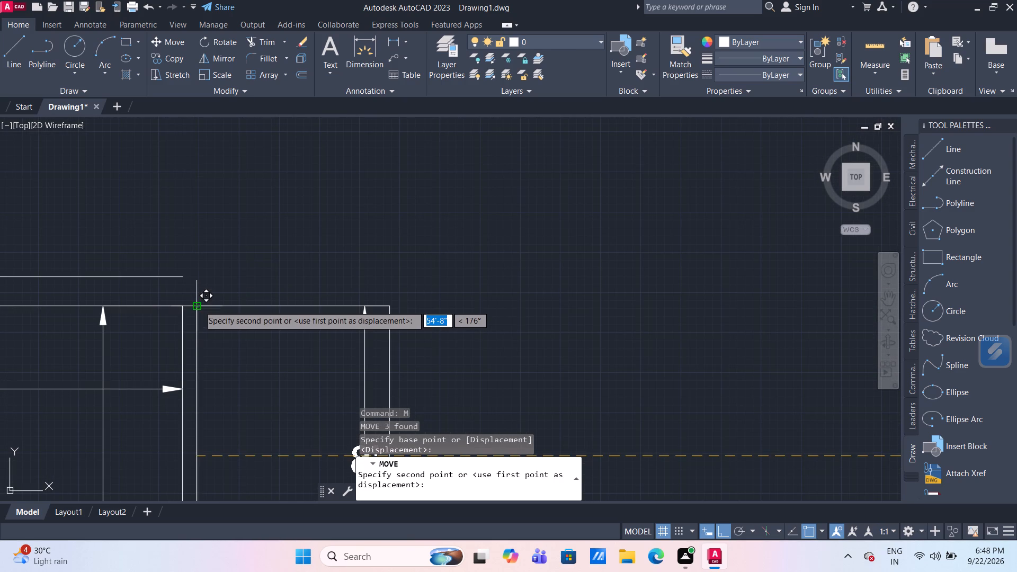
pyautogui.click(199, 306)
# Copy the small 4.5" rectangle left of the rooms about 31'-11" horizontally right, into the space below the rotated 8' by 5' room.
pyautogui.scroll(-2, 441, 358)
pyautogui.moveTo(468, 352); pyautogui.dragTo(423, 260, button='middle')
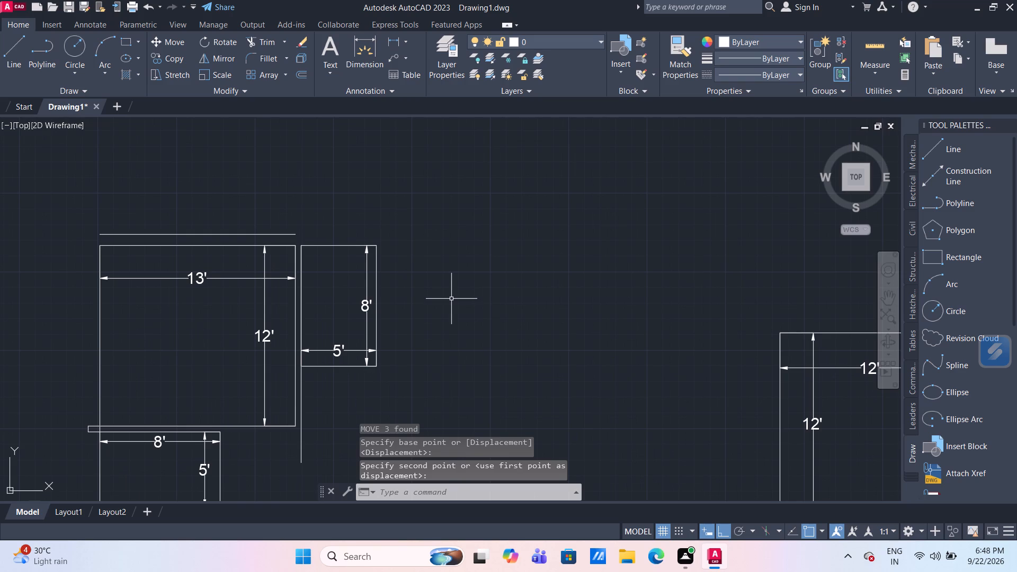
pyautogui.moveTo(451, 299); pyautogui.dragTo(436, 294, button='middle')
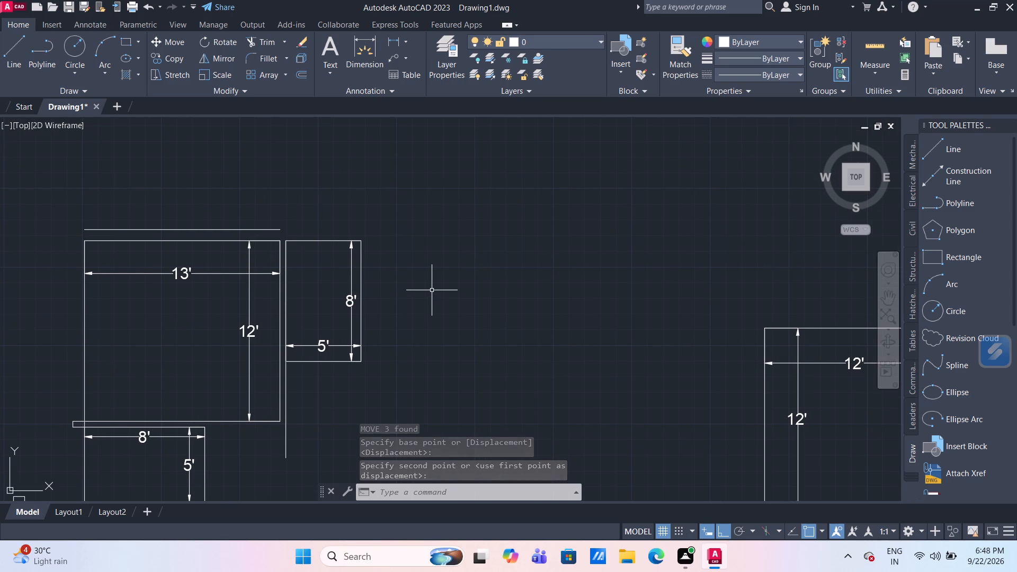
pyautogui.moveTo(432, 290); pyautogui.dragTo(425, 283, button='middle')
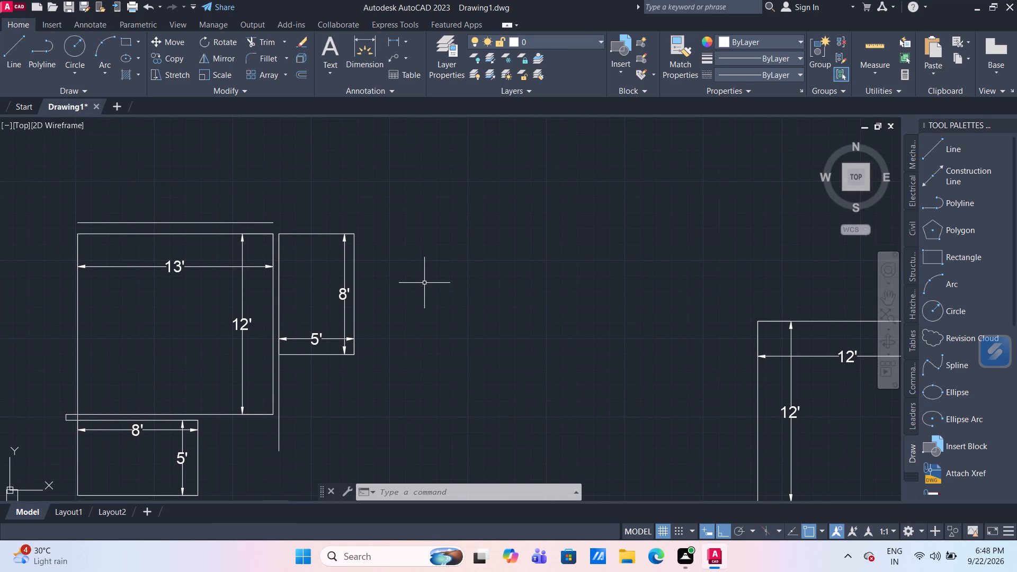
pyautogui.scroll(-1, 424, 283)
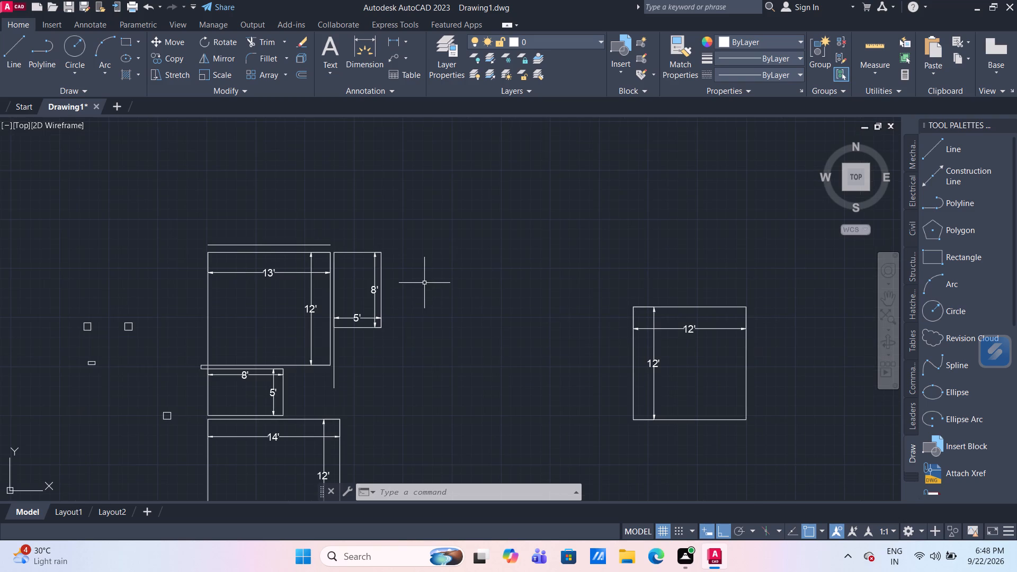
pyautogui.moveTo(392, 343); pyautogui.dragTo(381, 324)
pyautogui.click(428, 311)
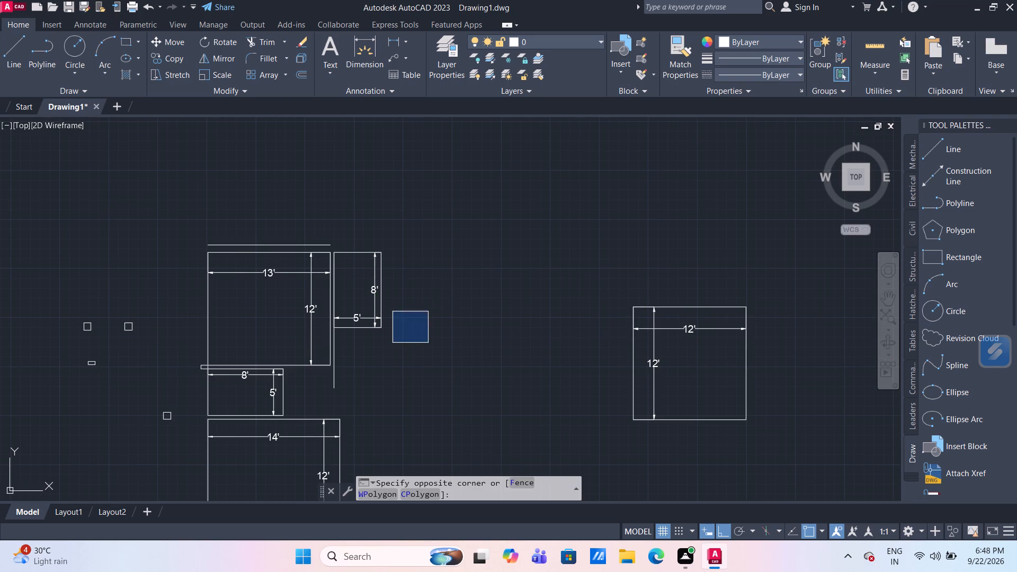
pyautogui.scroll(1, 109, 362)
pyautogui.moveTo(104, 382); pyautogui.dragTo(98, 377)
pyautogui.click(56, 344)
pyautogui.write('CO')
pyautogui.press('Return')
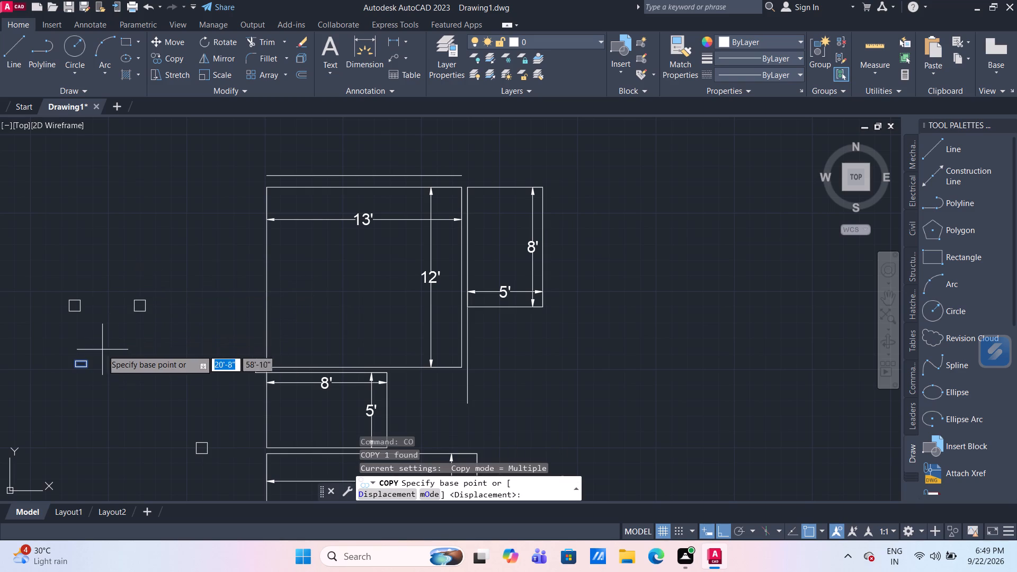
pyautogui.click(99, 353)
pyautogui.click(578, 369)
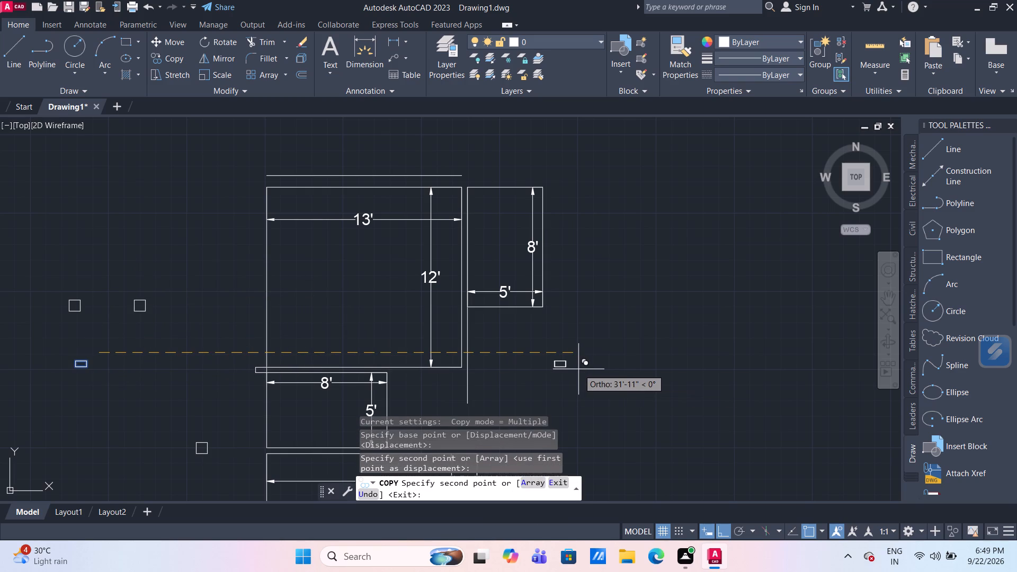
pyautogui.press('Escape')
# Rotate the copied small 4.5" rectangle below the rotated 8' by 5' room 90° clockwise so it stands upright.
pyautogui.moveTo(583, 399); pyautogui.dragTo(574, 379)
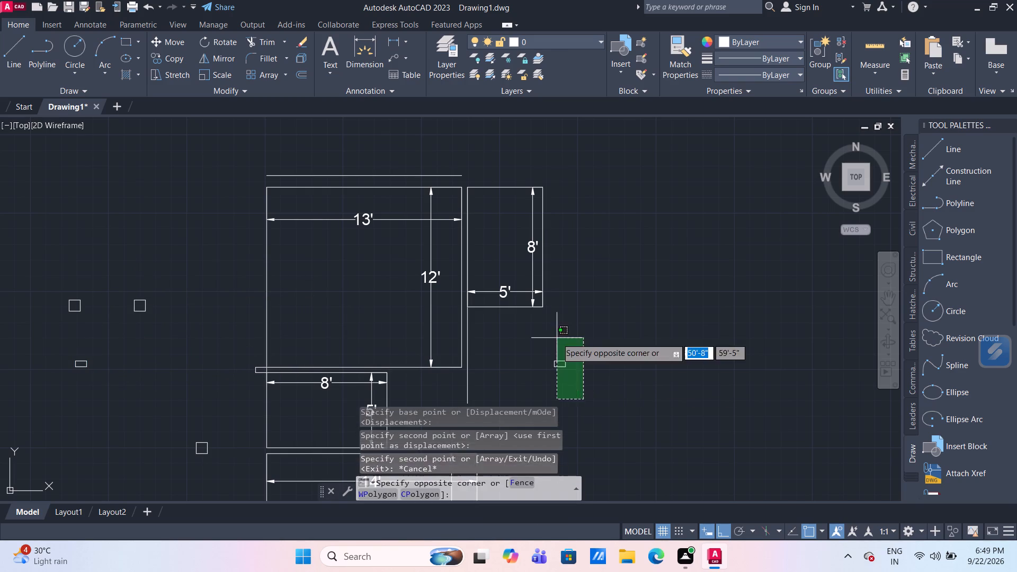
pyautogui.click(557, 338)
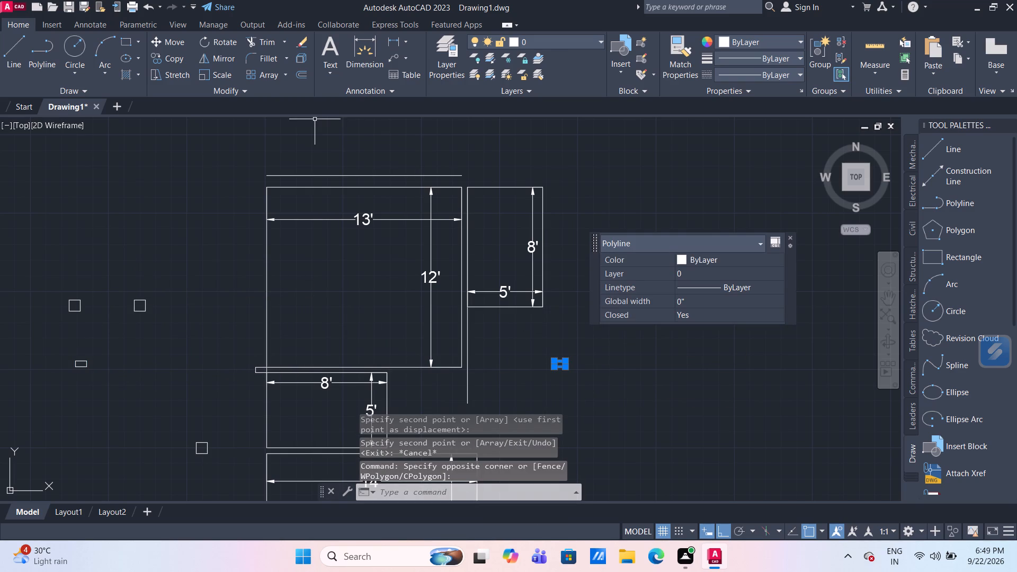
pyautogui.click(227, 40)
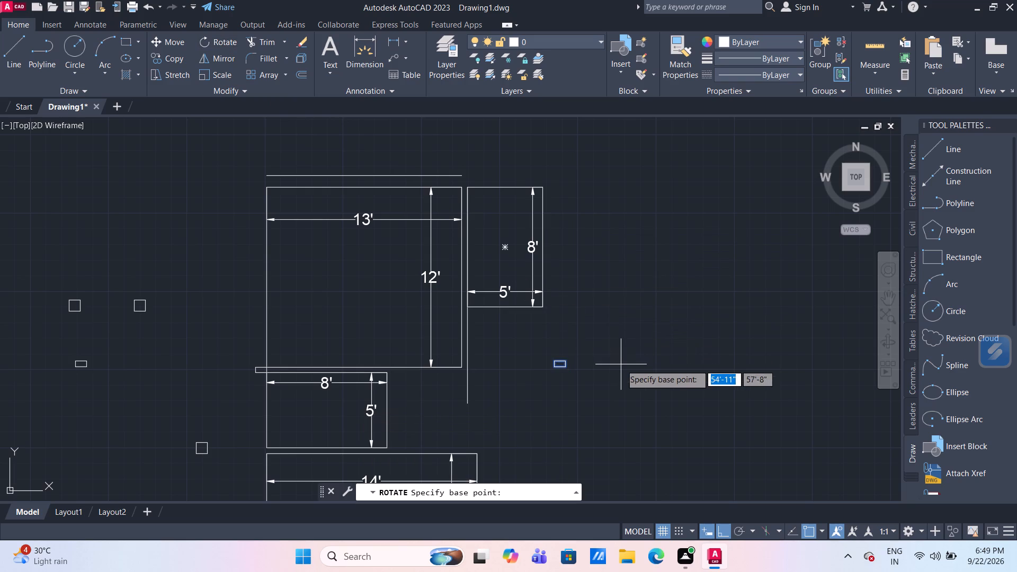
pyautogui.scroll(1, 594, 364)
pyautogui.moveTo(548, 361); pyautogui.dragTo(554, 374)
pyautogui.click(560, 403)
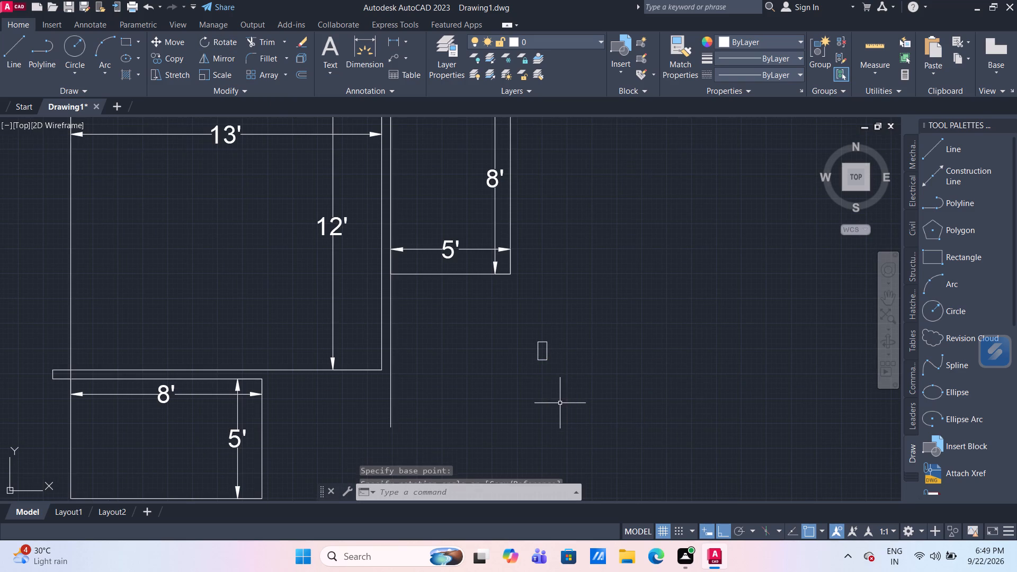
# Move the upright small rectangle so its upper-left corner meets the upper-right corner of the rotated 8' by 5' room.
pyautogui.moveTo(555, 364); pyautogui.dragTo(547, 355)
pyautogui.click(512, 316)
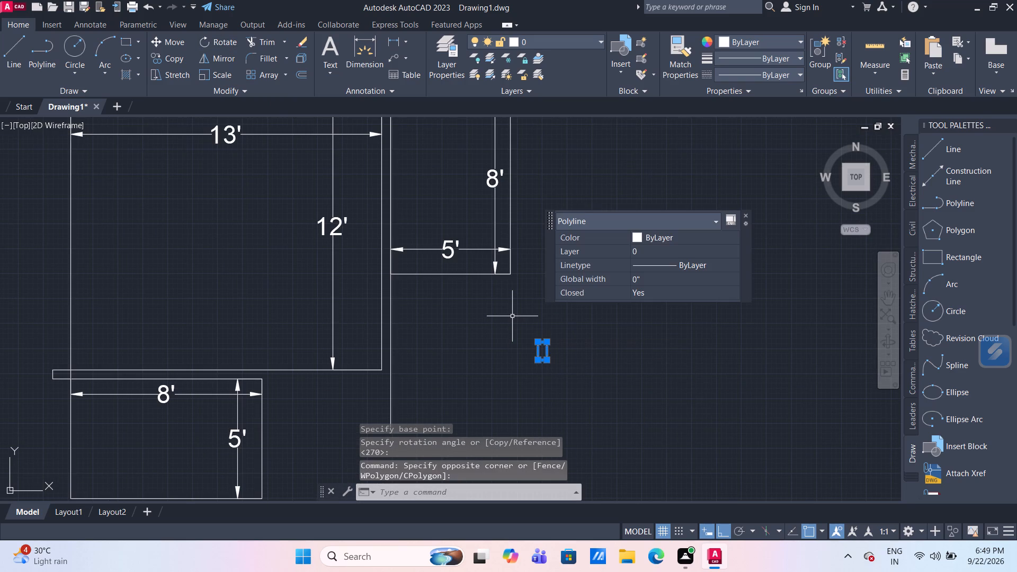
pyautogui.press('m')
pyautogui.press('Return')
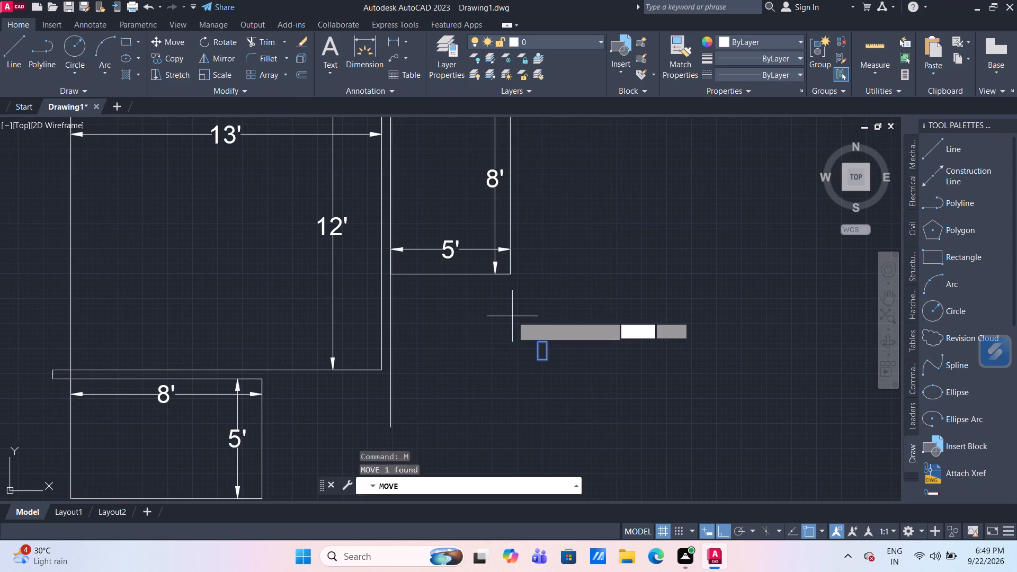
pyautogui.moveTo(579, 299); pyautogui.dragTo(566, 353, button='middle')
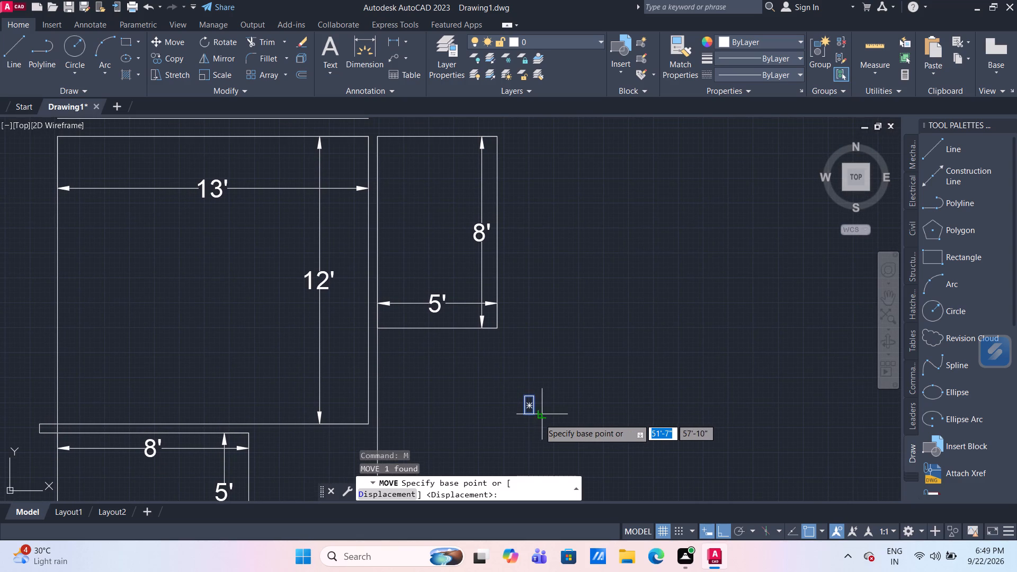
pyautogui.click(524, 396)
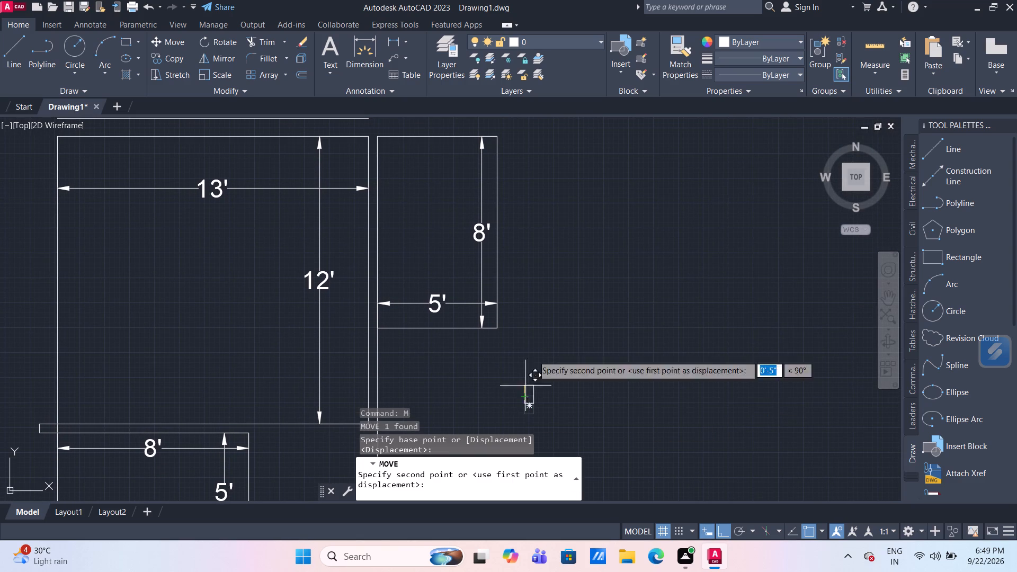
pyautogui.moveTo(525, 175); pyautogui.dragTo(498, 260, button='middle')
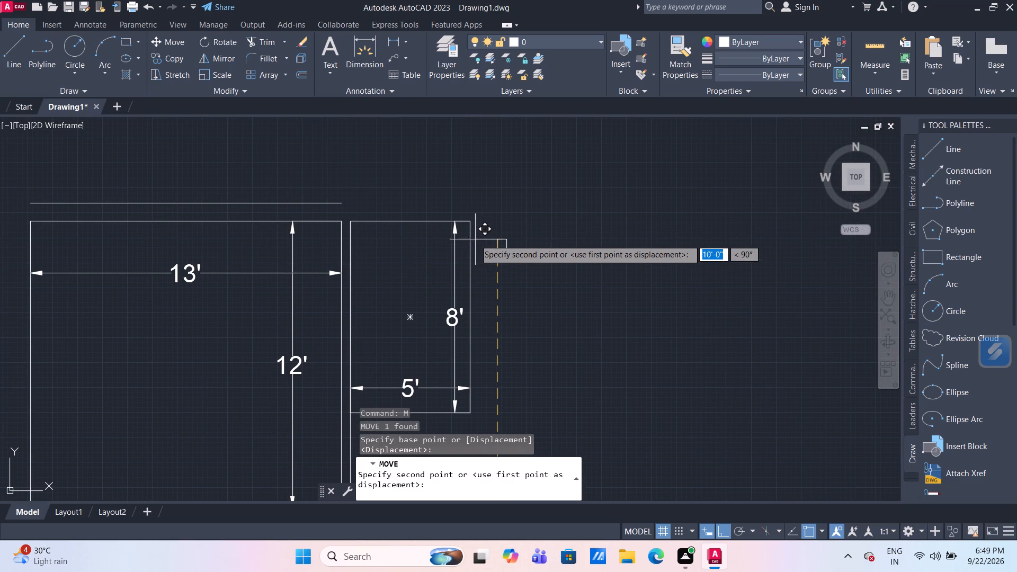
pyautogui.click(472, 225)
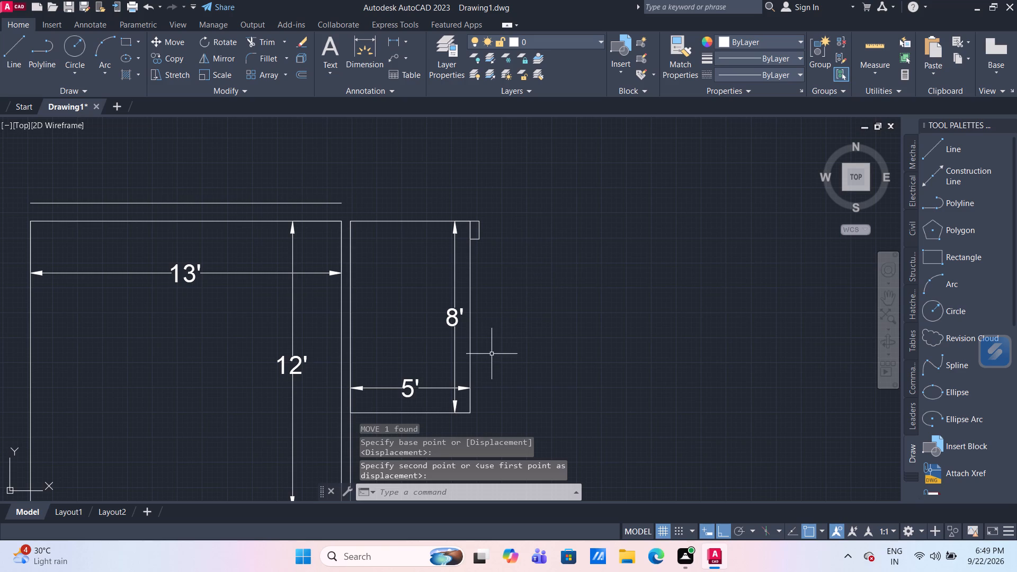
# Move the rotated 8' by 5' room with its dimensions 9" straight down, to the lower-left corner of the small upright rectangle.
pyautogui.moveTo(481, 408); pyautogui.dragTo(466, 384)
pyautogui.click(398, 269)
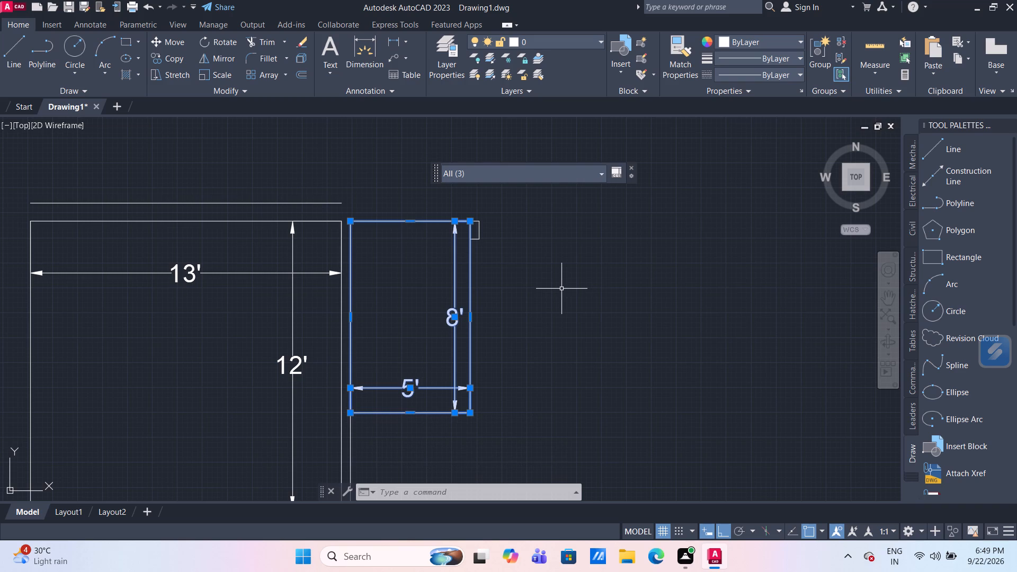
pyautogui.press('m')
pyautogui.press('Return')
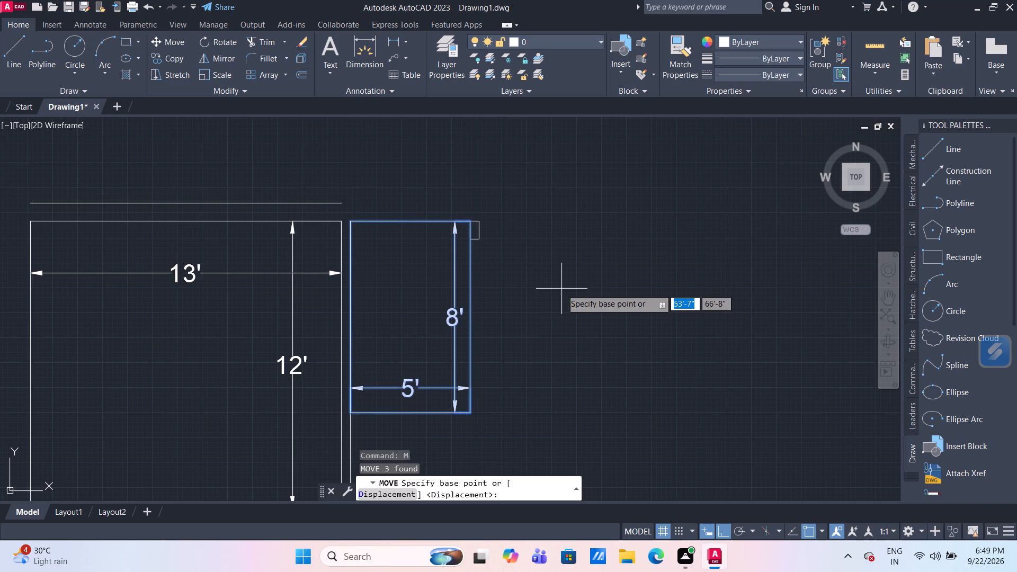
pyautogui.scroll(3, 478, 213)
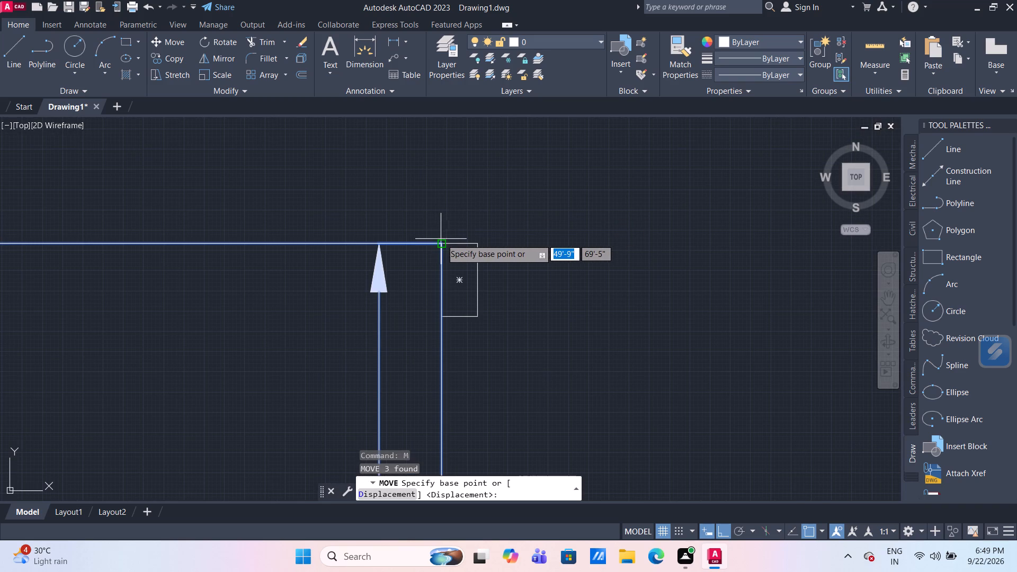
pyautogui.click(444, 244)
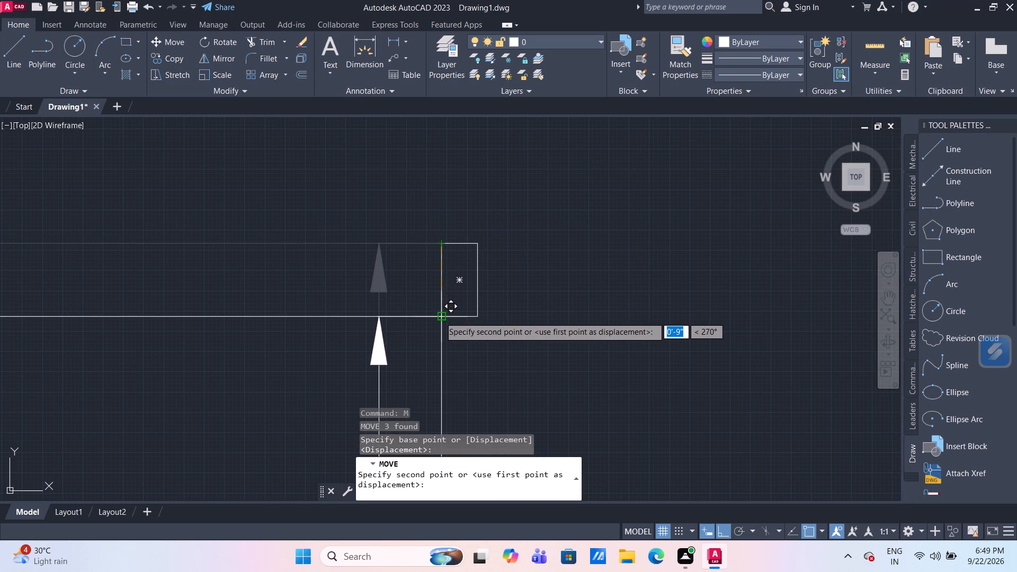
pyautogui.click(440, 317)
pyautogui.scroll(-3, 569, 281)
pyautogui.moveTo(569, 286); pyautogui.dragTo(540, 237, button='middle')
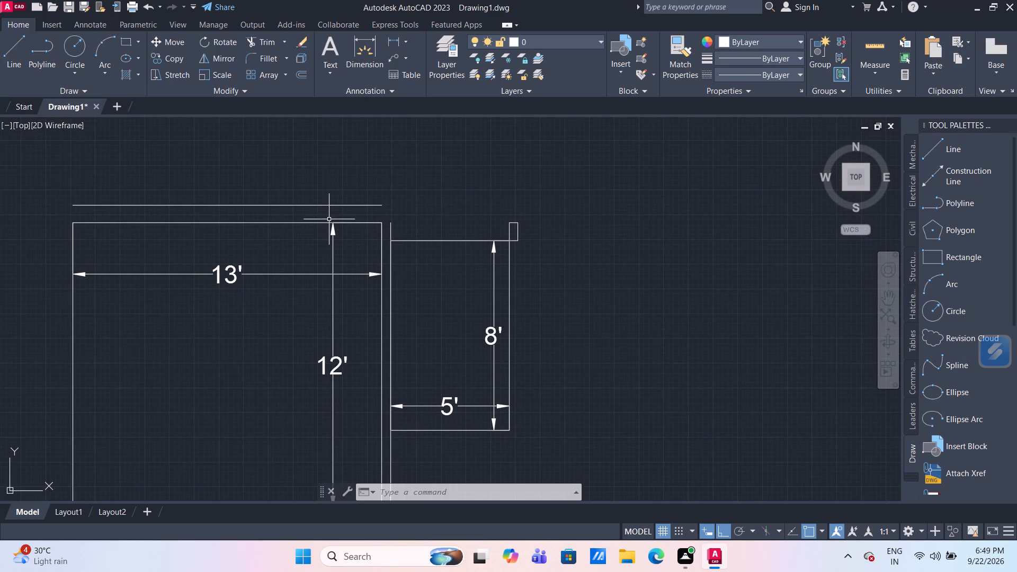
# Rotate the 8' by 5' room copy between the 12' by 12' and 13' by 12' rooms 90° clockwise with its dimensions.
pyautogui.scroll(-2, 581, 244)
pyautogui.moveTo(590, 286); pyautogui.dragTo(531, 266, button='middle')
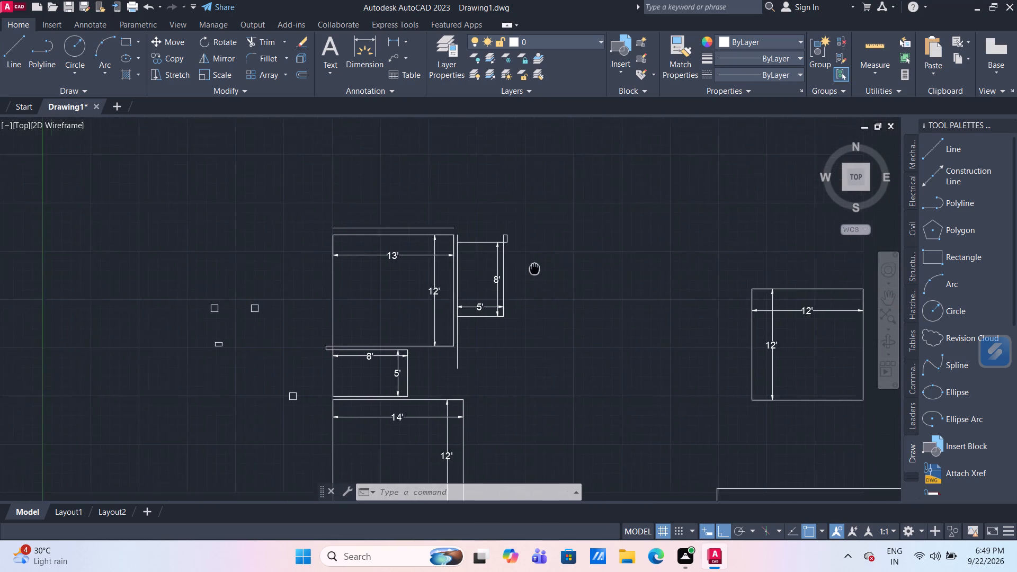
pyautogui.moveTo(531, 266); pyautogui.dragTo(490, 240, button='middle')
pyautogui.scroll(-2, 578, 288)
pyautogui.moveTo(588, 299); pyautogui.dragTo(423, 278, button='middle')
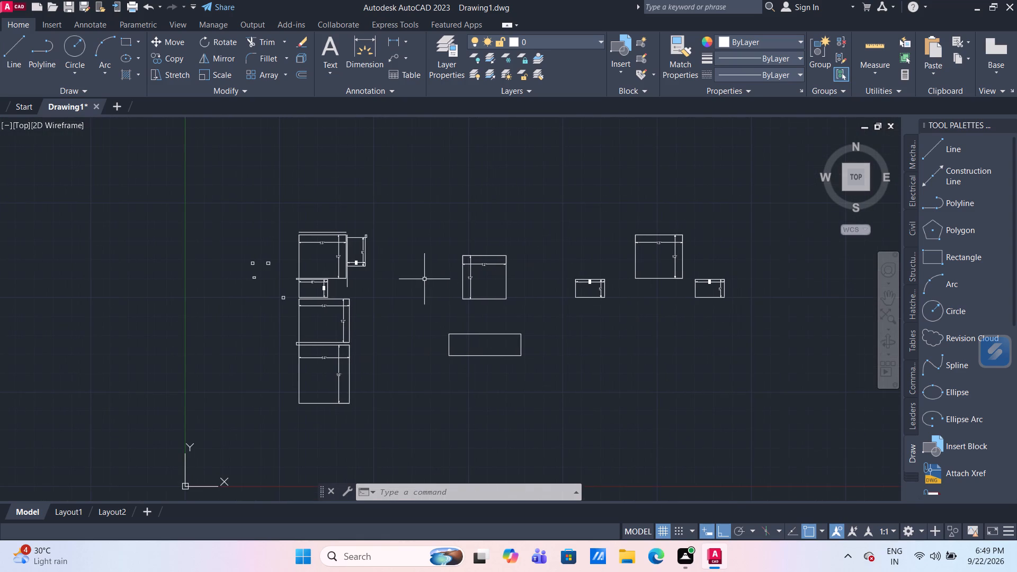
pyautogui.moveTo(621, 318); pyautogui.dragTo(610, 306)
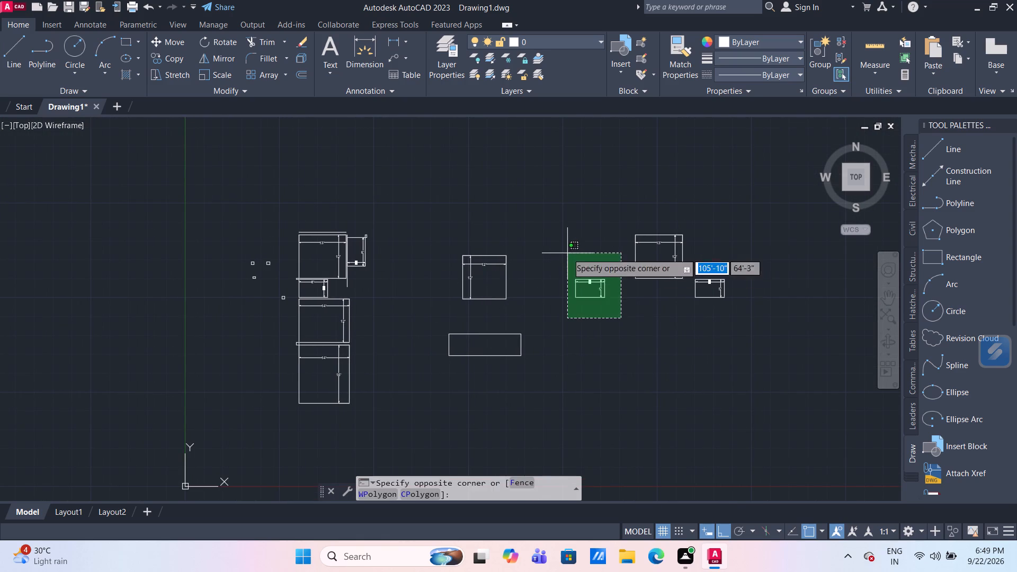
pyautogui.click(567, 253)
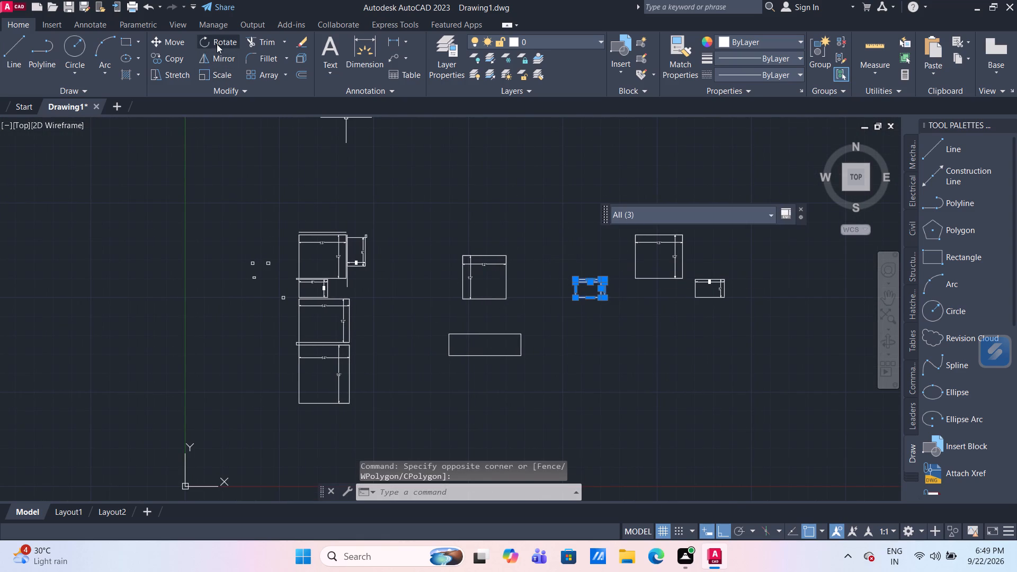
pyautogui.click(217, 44)
pyautogui.moveTo(606, 275); pyautogui.dragTo(606, 309)
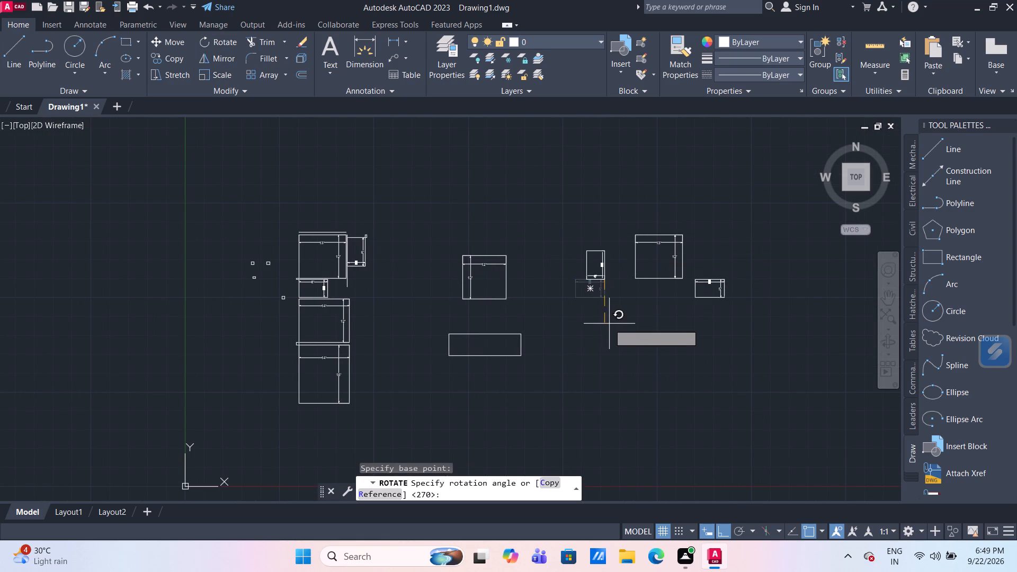
pyautogui.click(609, 324)
# Move the newly rotated 8' by 5' room with its dimensions so its upper-left corner meets the small upright rectangle's lower-right corner.
pyautogui.moveTo(608, 298); pyautogui.dragTo(578, 233)
pyautogui.click(550, 174)
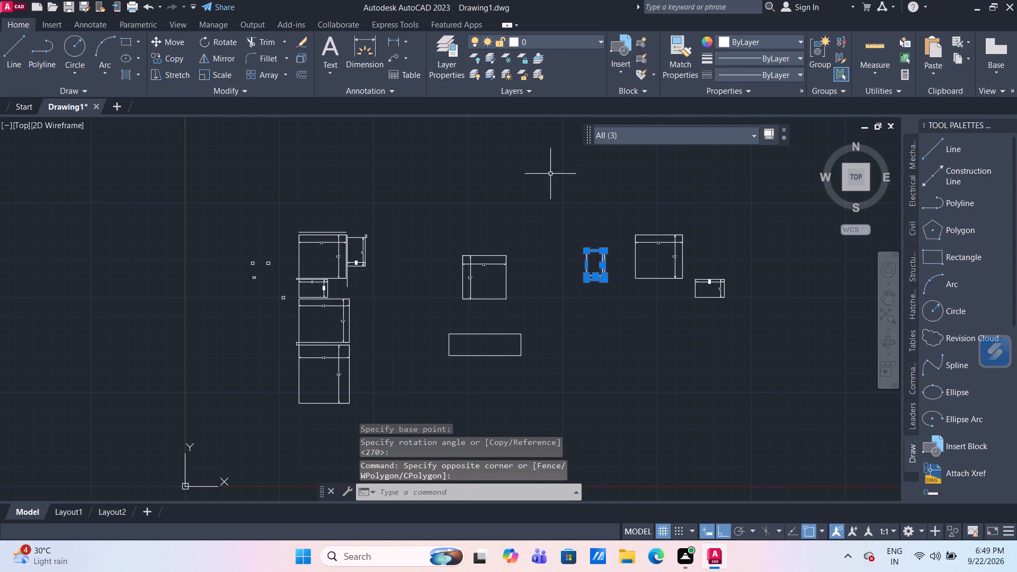
pyautogui.press('m')
pyautogui.press('Return')
pyautogui.scroll(1, 550, 174)
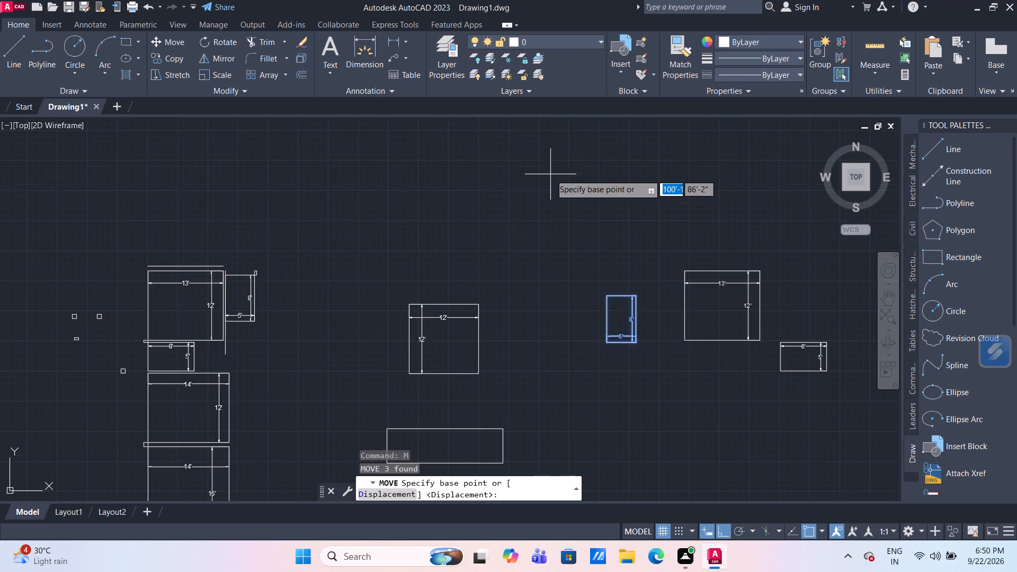
pyautogui.scroll(1, 551, 176)
pyautogui.moveTo(638, 370); pyautogui.dragTo(626, 366)
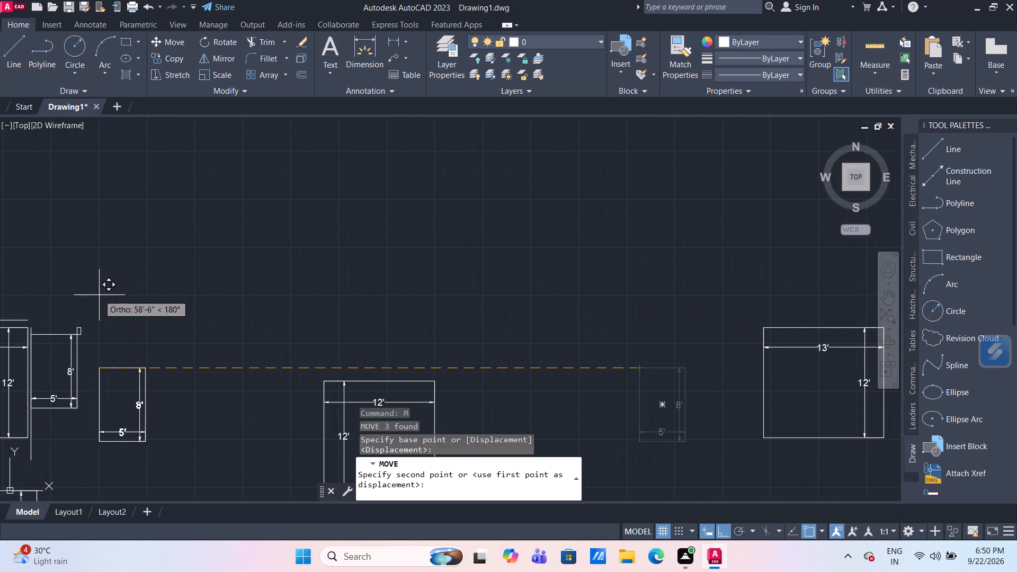
pyautogui.moveTo(100, 293); pyautogui.dragTo(241, 265, button='middle')
pyautogui.scroll(3, 255, 323)
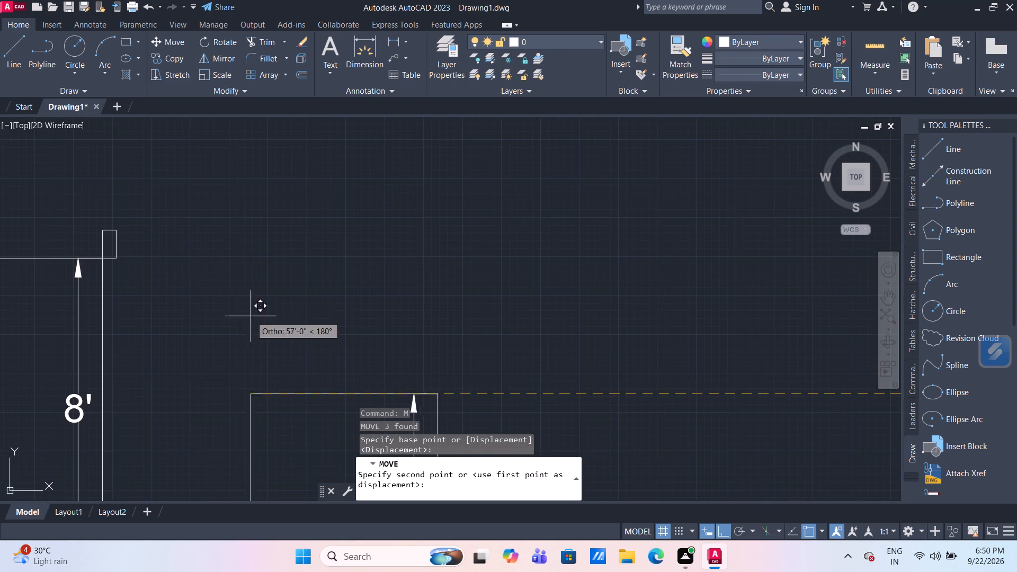
pyautogui.click(116, 260)
pyautogui.scroll(-4, 224, 267)
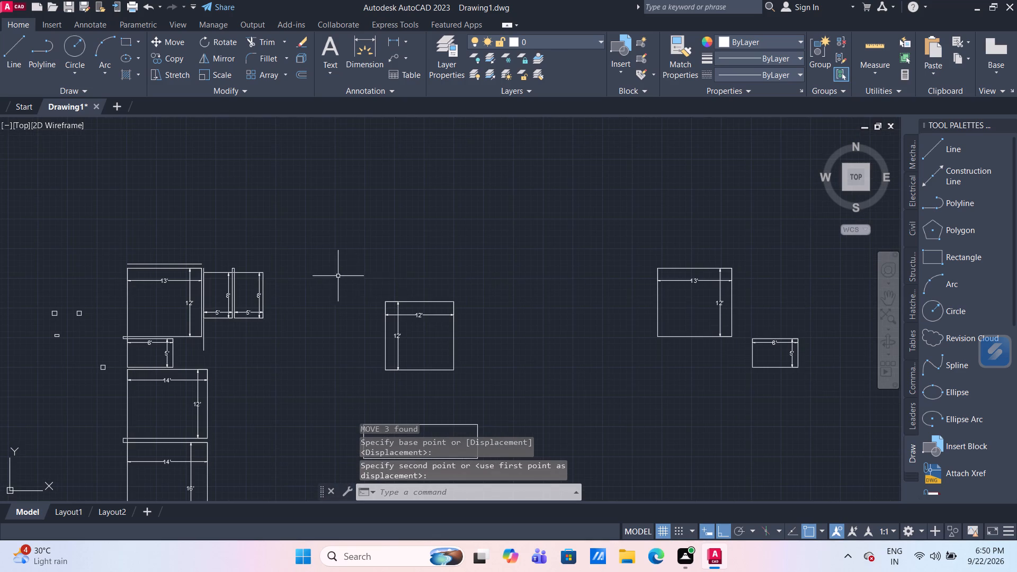
# Move the small upright rectangle so its lower-left corner meets the upper-right corner of the second rotated 8' by 5' room.
pyautogui.scroll(2, 294, 299)
pyautogui.moveTo(304, 305); pyautogui.dragTo(422, 297, button='middle')
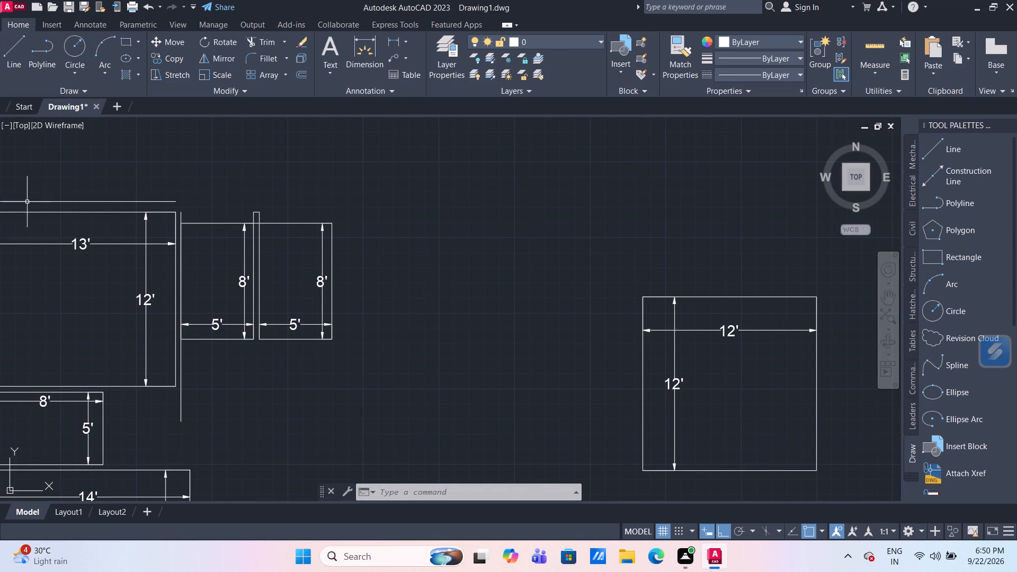
pyautogui.click(21, 55)
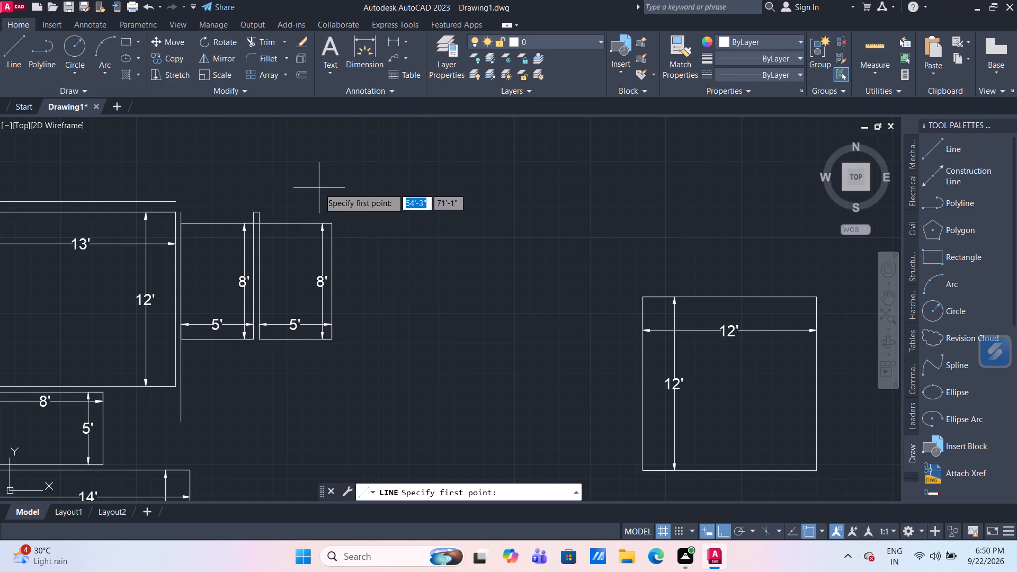
pyautogui.press('Escape')
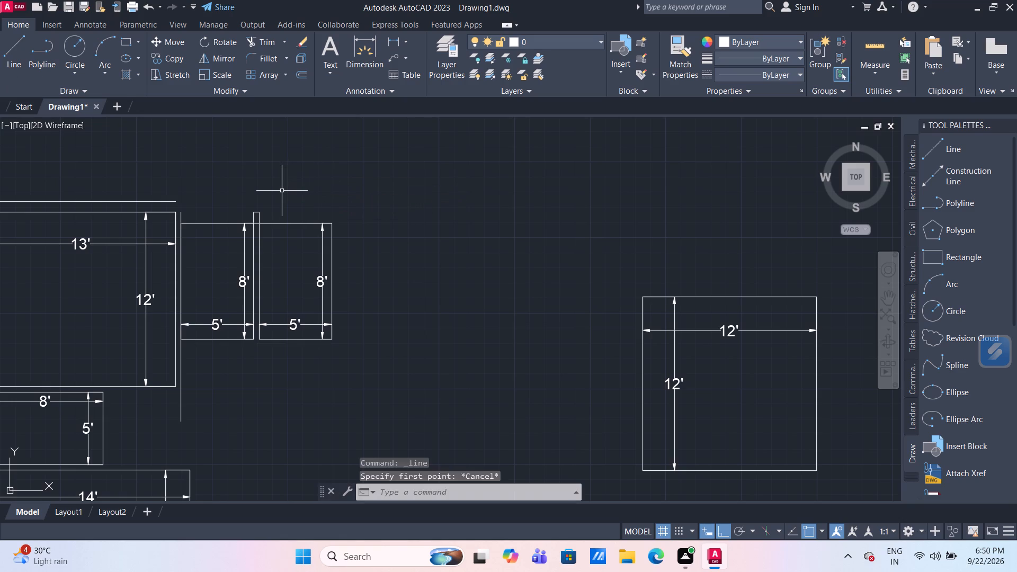
pyautogui.scroll(1, 311, 218)
pyautogui.moveTo(247, 217); pyautogui.dragTo(236, 212)
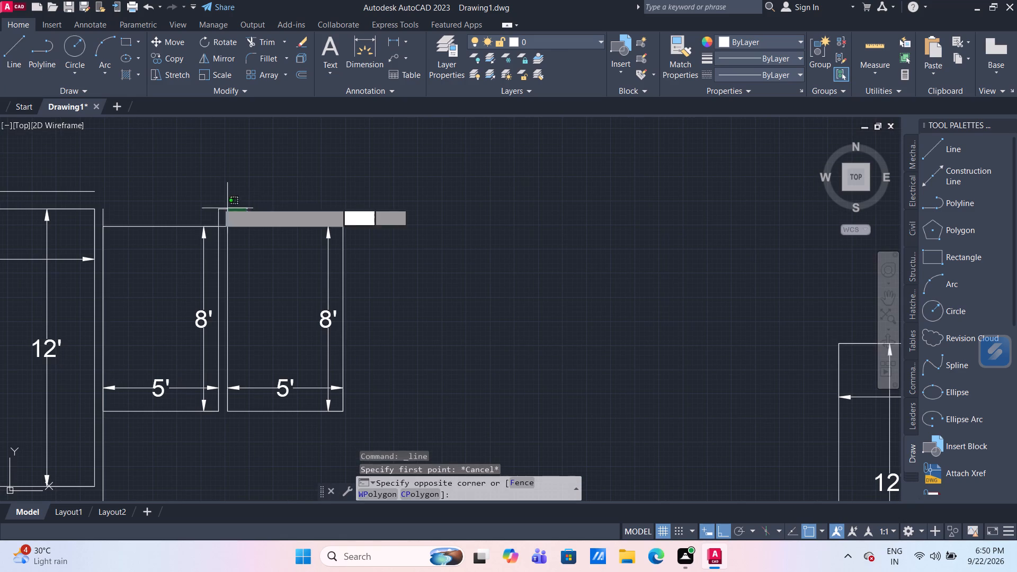
pyautogui.click(182, 186)
pyautogui.press('m')
pyautogui.press('Return')
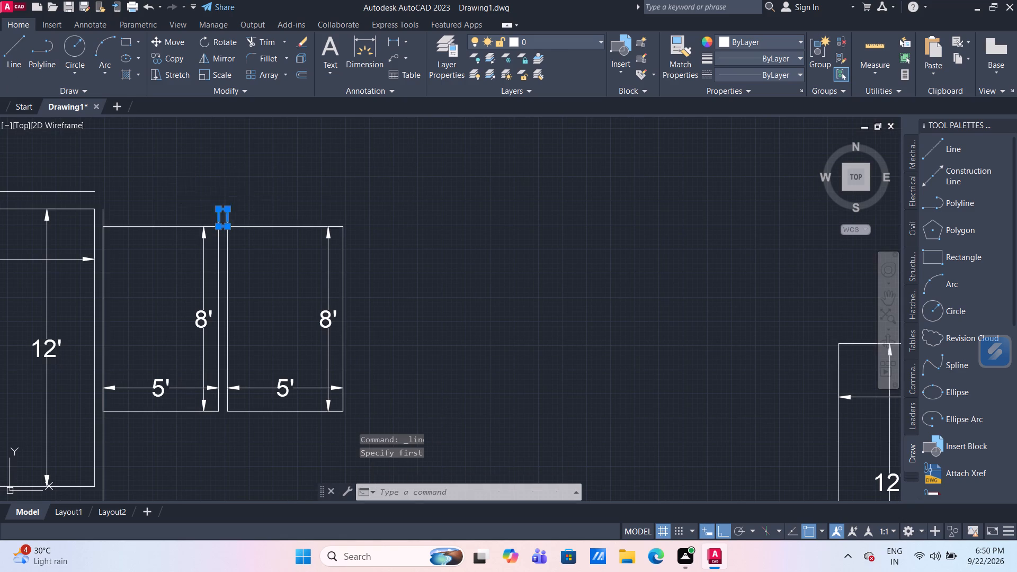
pyautogui.click(215, 228)
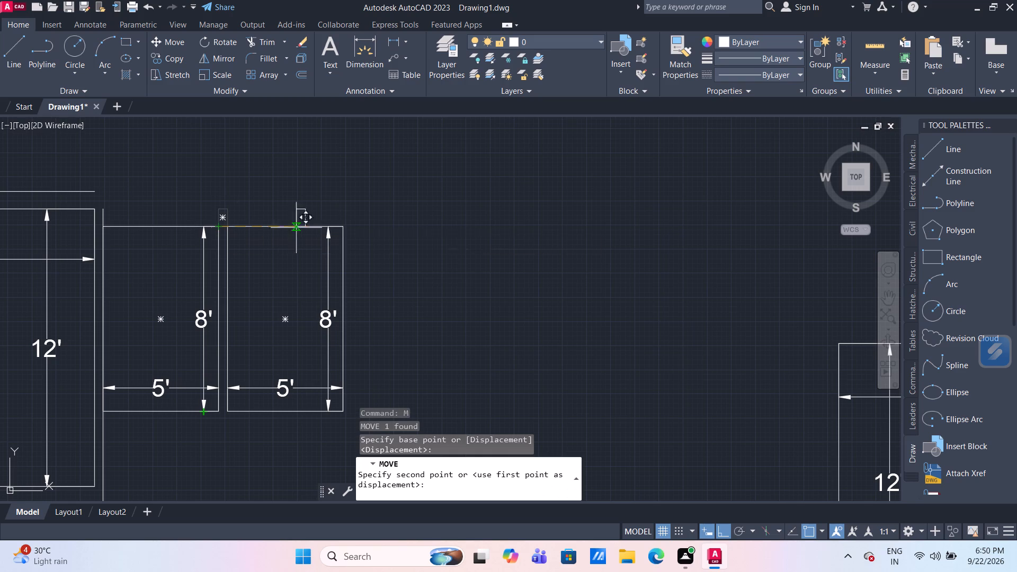
pyautogui.click(344, 228)
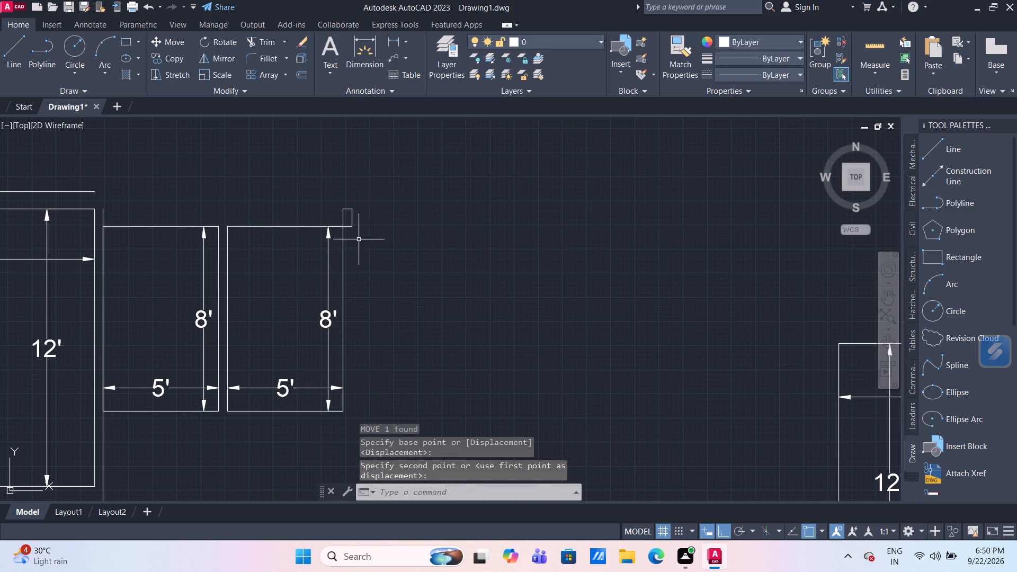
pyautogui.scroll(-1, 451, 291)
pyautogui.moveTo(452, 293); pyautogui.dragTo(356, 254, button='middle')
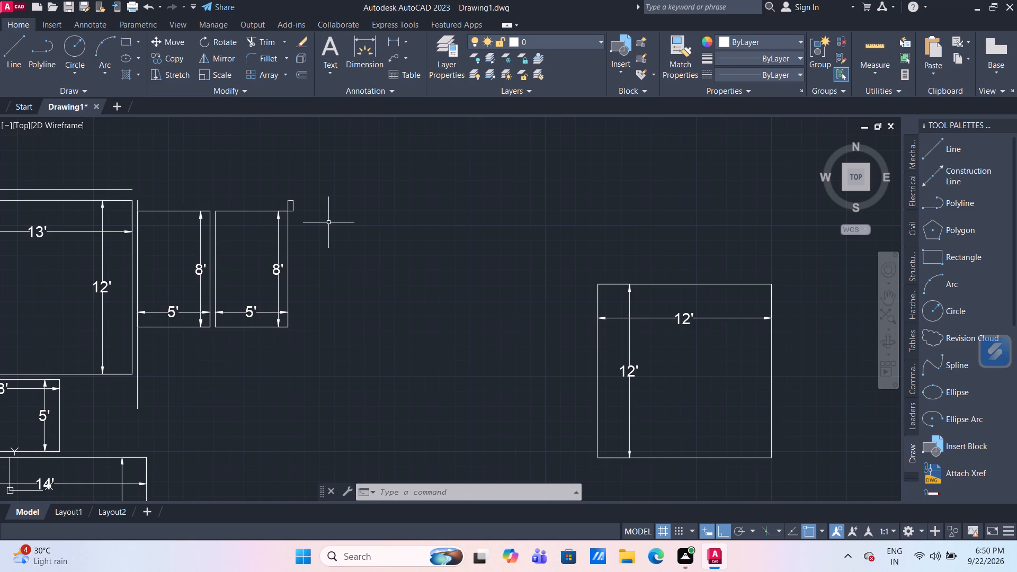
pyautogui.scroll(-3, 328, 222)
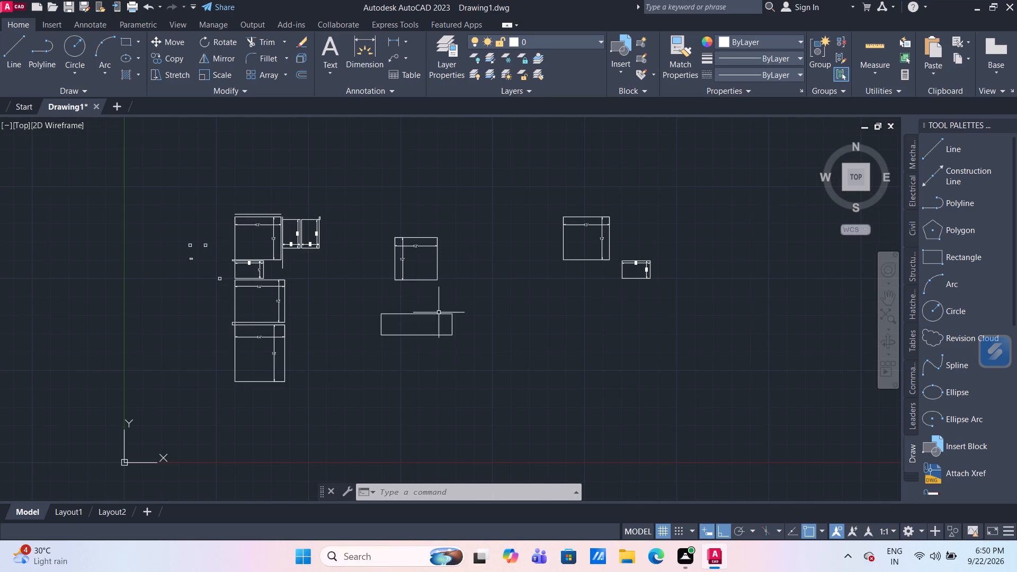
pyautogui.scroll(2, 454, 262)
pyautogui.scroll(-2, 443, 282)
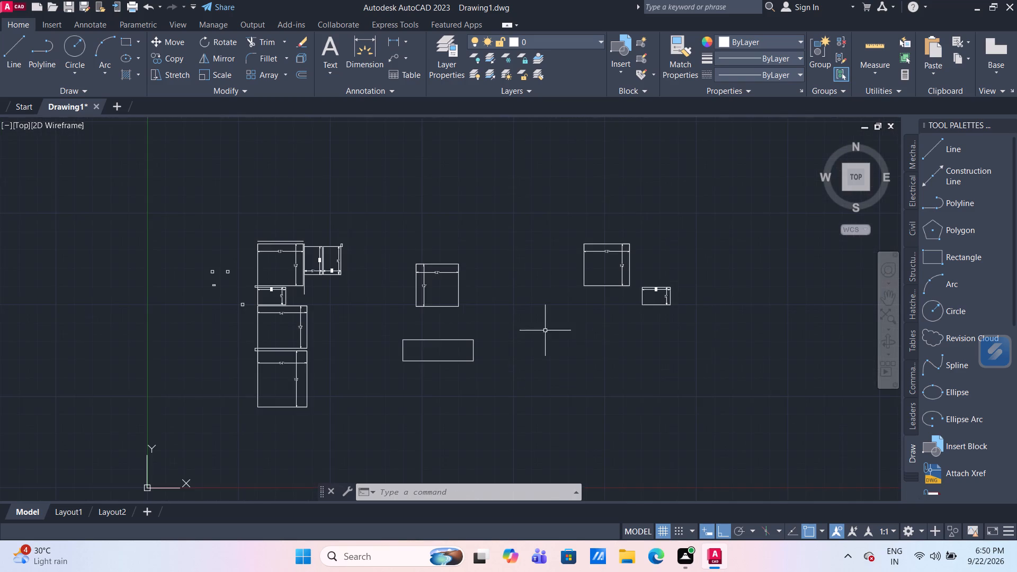
# Move the distant 13' by 12' room with its dimensions so its upper-left corner meets the small upright rectangle's upper-right corner.
pyautogui.scroll(3, 715, 315)
pyautogui.scroll(-2, 715, 315)
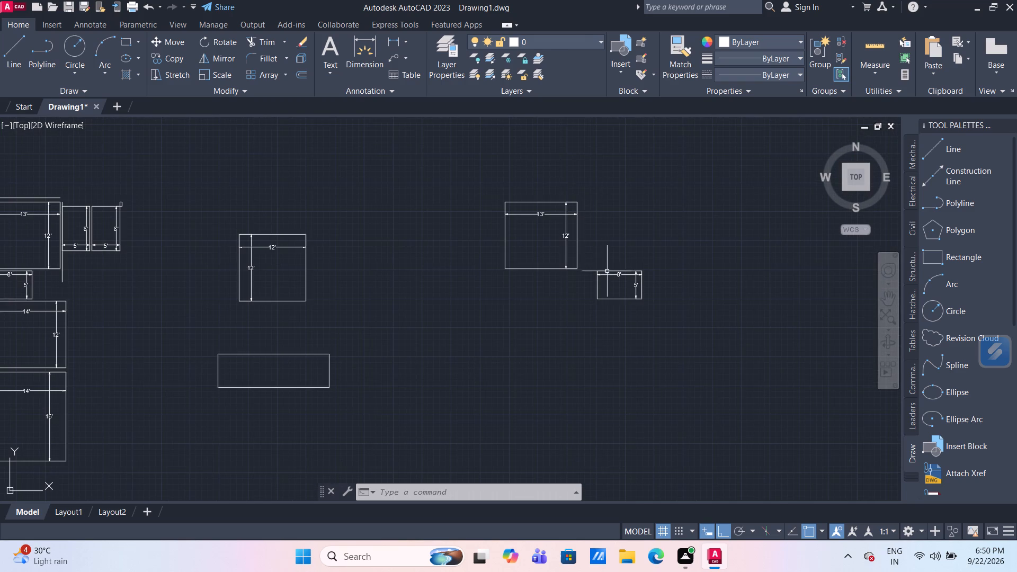
pyautogui.scroll(1, 573, 263)
pyautogui.moveTo(585, 292); pyautogui.dragTo(577, 273)
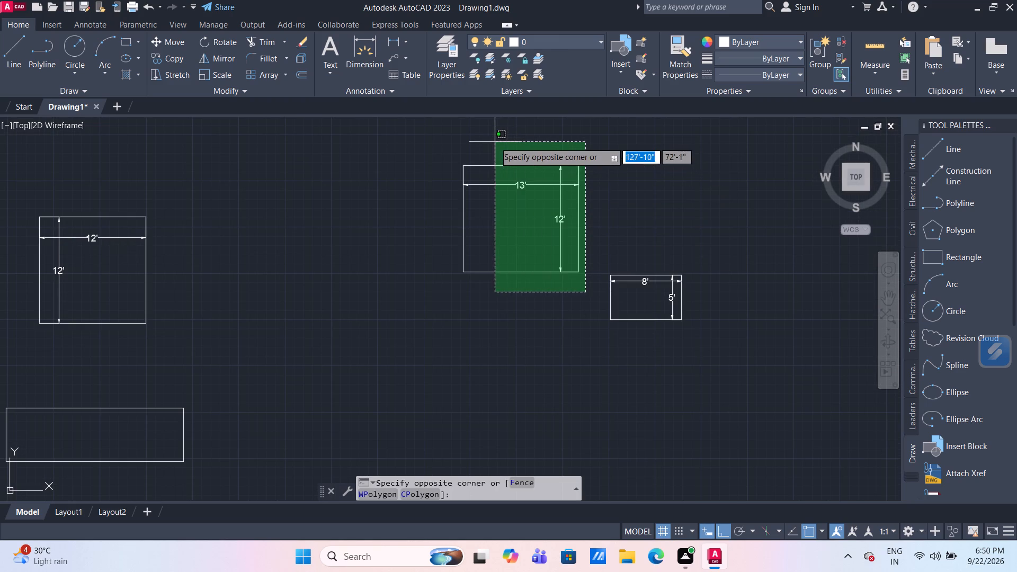
pyautogui.click(495, 142)
pyautogui.scroll(-2, 405, 211)
pyautogui.moveTo(452, 270); pyautogui.dragTo(556, 354, button='middle')
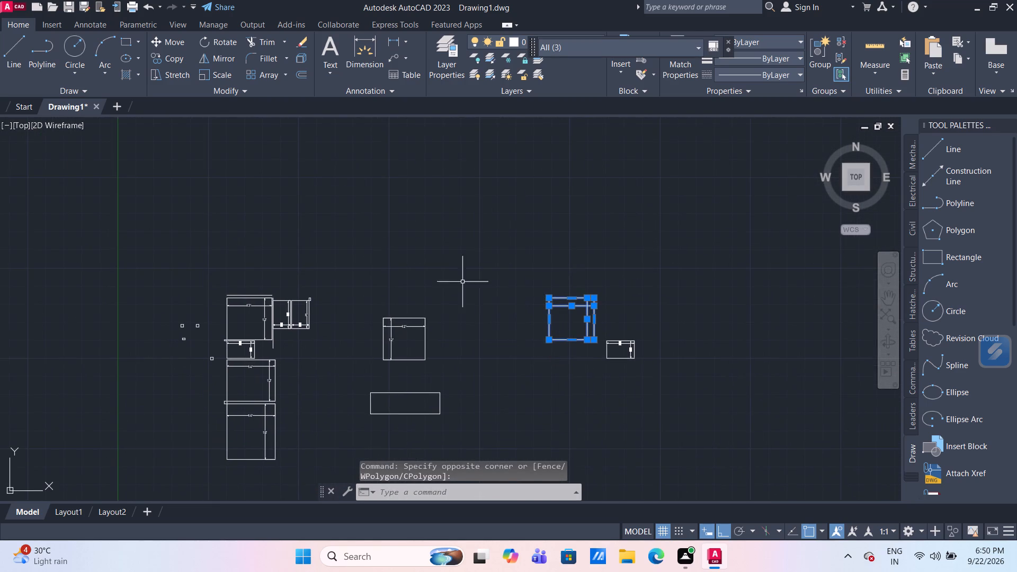
pyautogui.moveTo(449, 276); pyautogui.dragTo(528, 294, button='middle')
pyautogui.press('m')
pyautogui.press('Return')
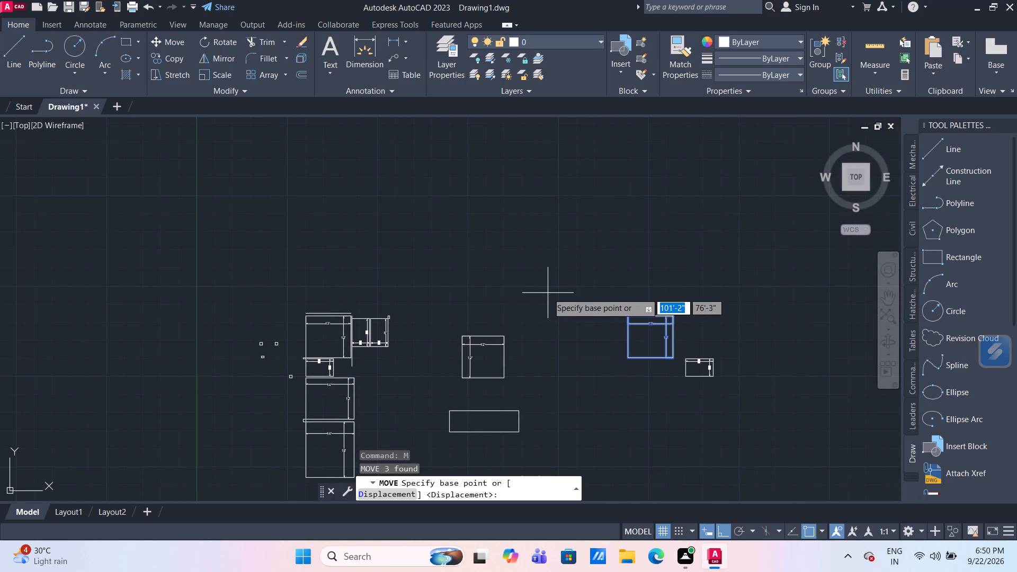
pyautogui.scroll(1, 594, 275)
pyautogui.moveTo(558, 303); pyautogui.dragTo(553, 265, button='middle')
pyautogui.scroll(1, 490, 287)
pyautogui.moveTo(487, 282); pyautogui.dragTo(558, 254, button='middle')
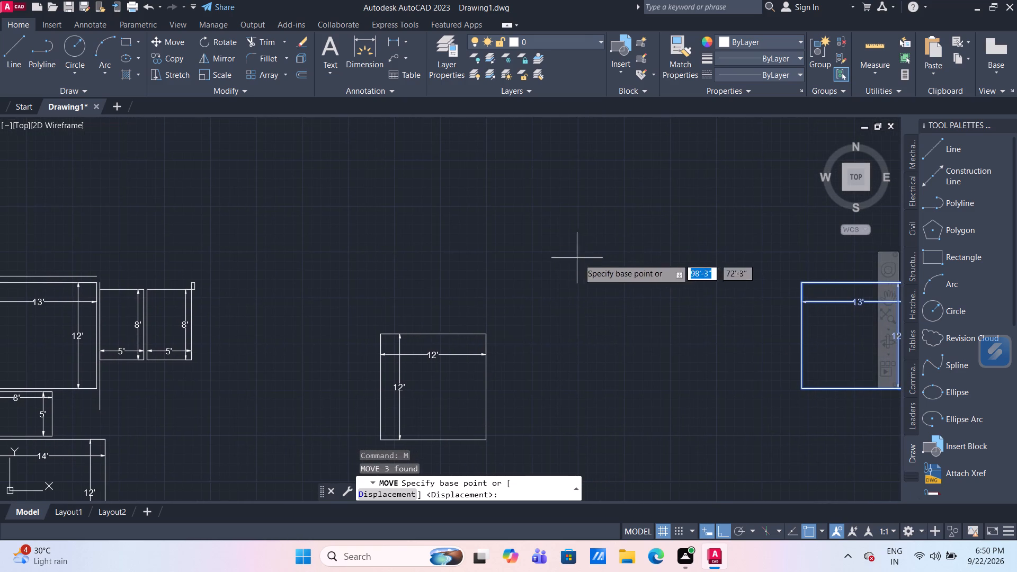
pyautogui.click(805, 282)
pyautogui.scroll(3, 227, 268)
pyautogui.moveTo(232, 269); pyautogui.dragTo(300, 253, button='middle')
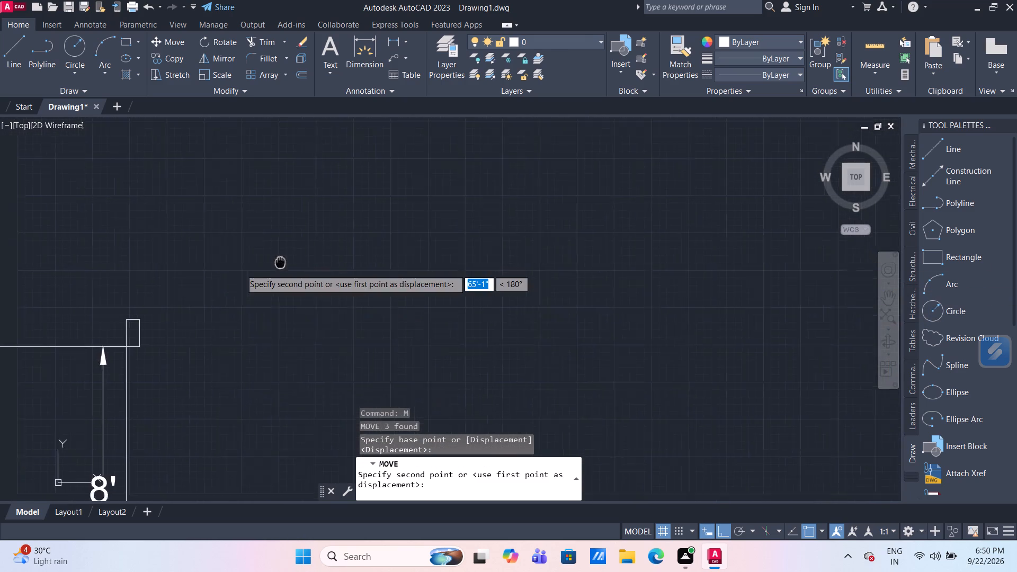
pyautogui.moveTo(300, 253); pyautogui.dragTo(435, 180, button='middle')
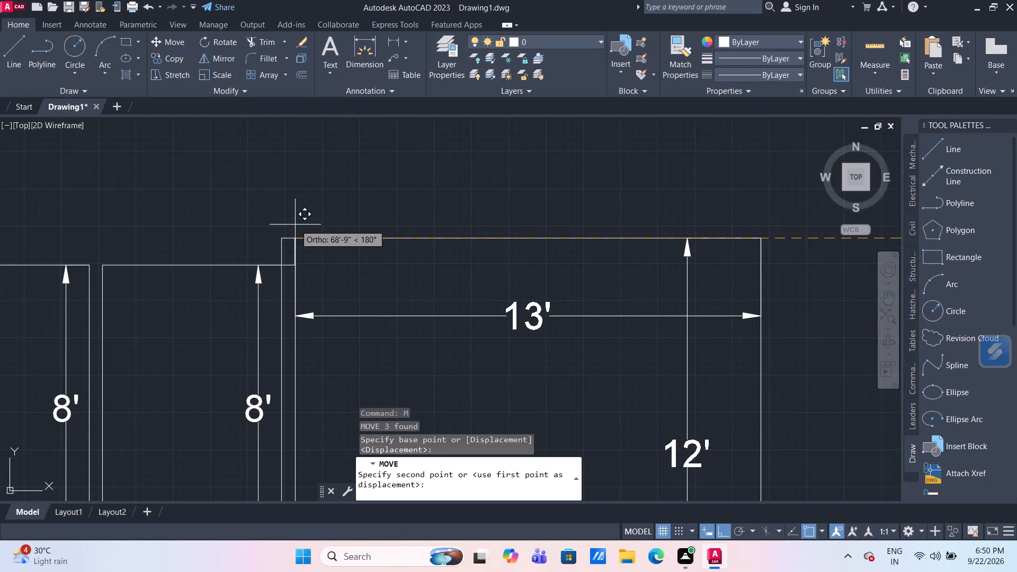
pyautogui.scroll(-3, 295, 225)
pyautogui.scroll(2, 321, 226)
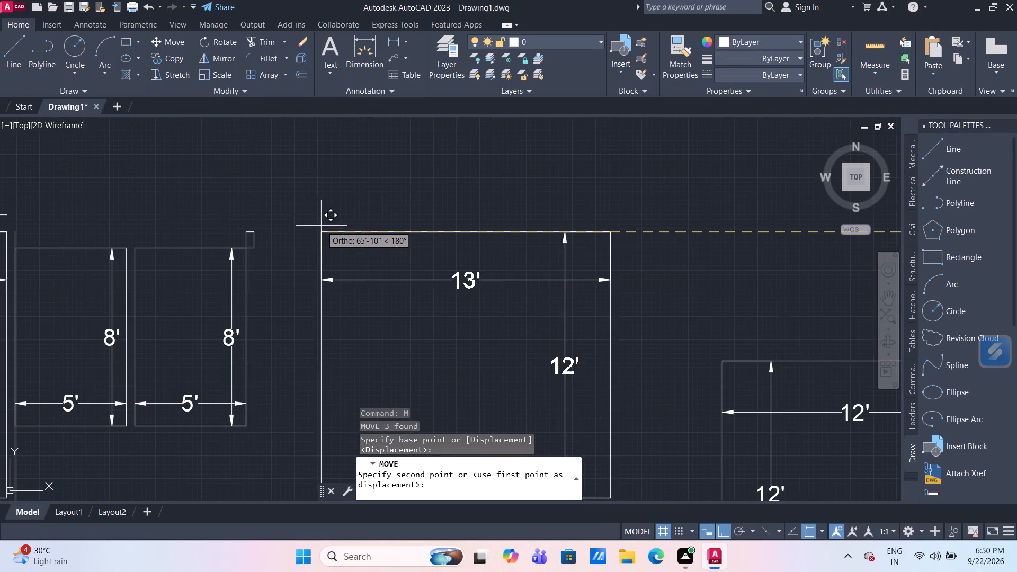
pyautogui.click(253, 230)
# Move the small upright rectangle about 3'-3" straight up, clear of the gap between the 8' by 5' and 13' by 12' rooms.
pyautogui.scroll(-1, 322, 190)
pyautogui.moveTo(389, 190); pyautogui.dragTo(453, 182, button='middle')
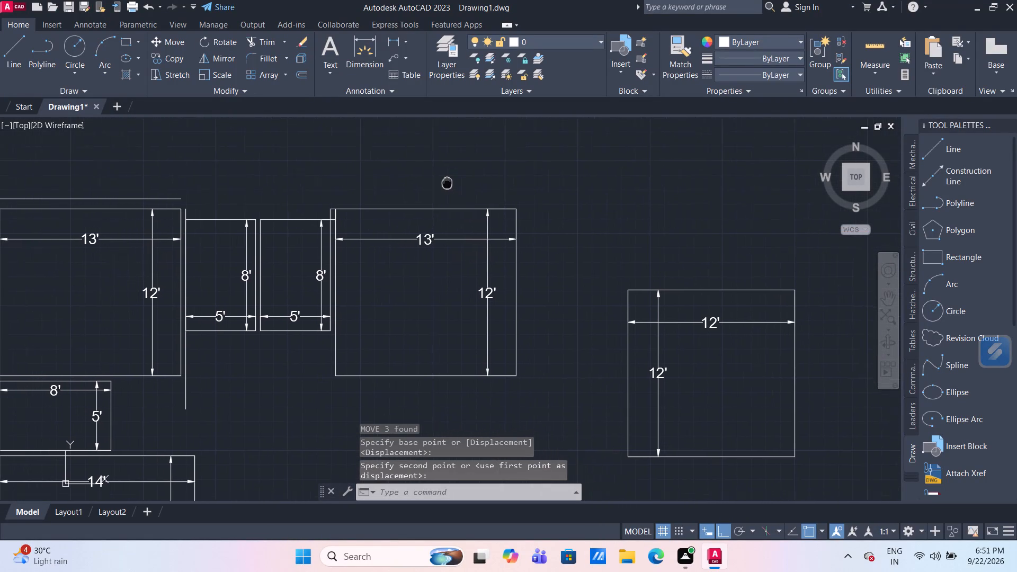
pyautogui.moveTo(453, 182); pyautogui.dragTo(460, 178, button='middle')
pyautogui.scroll(1, 343, 188)
pyautogui.moveTo(352, 187); pyautogui.dragTo(360, 184, button='middle')
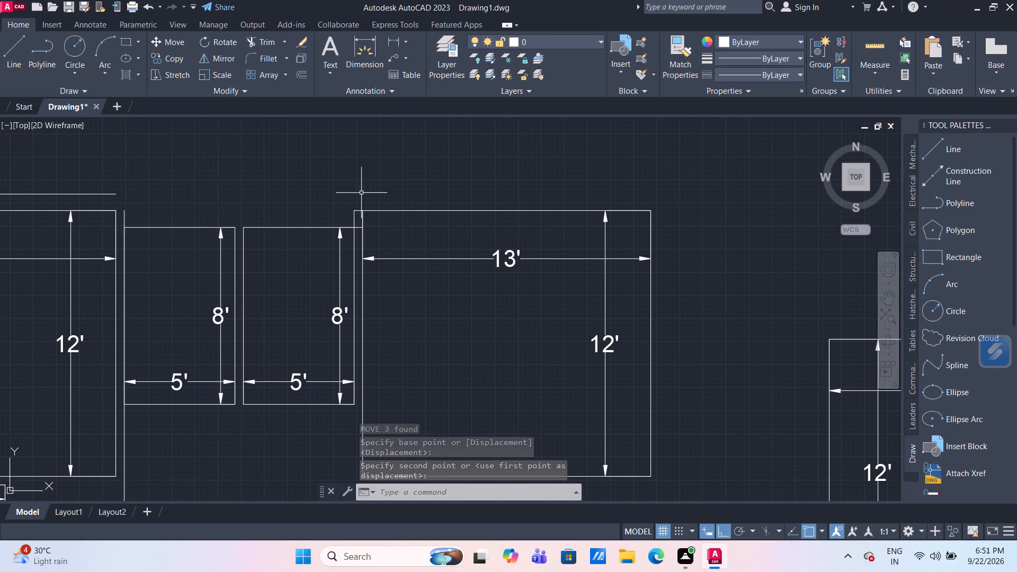
pyautogui.click(353, 217)
pyautogui.press('m')
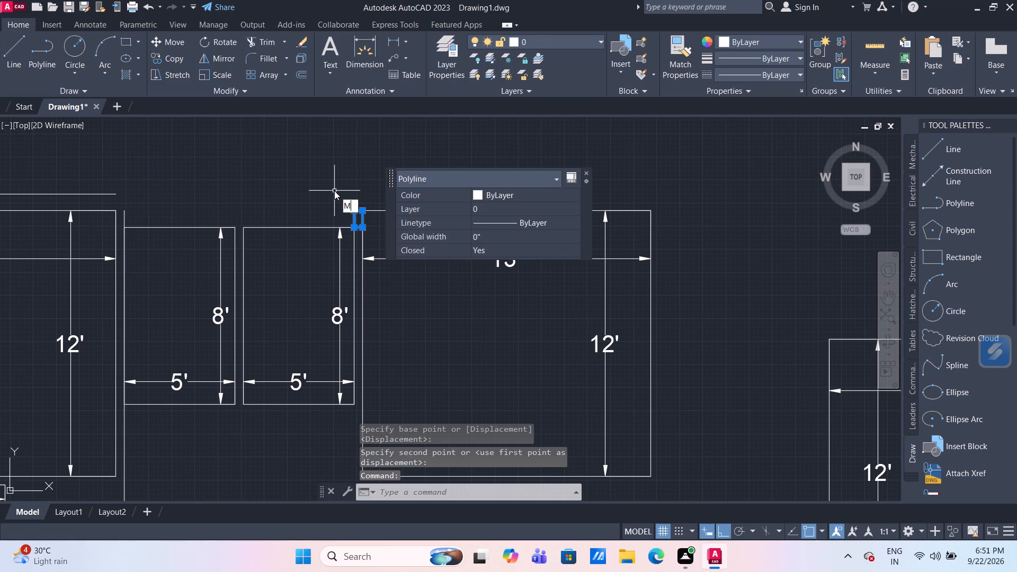
pyautogui.press('Return')
pyautogui.click(334, 191)
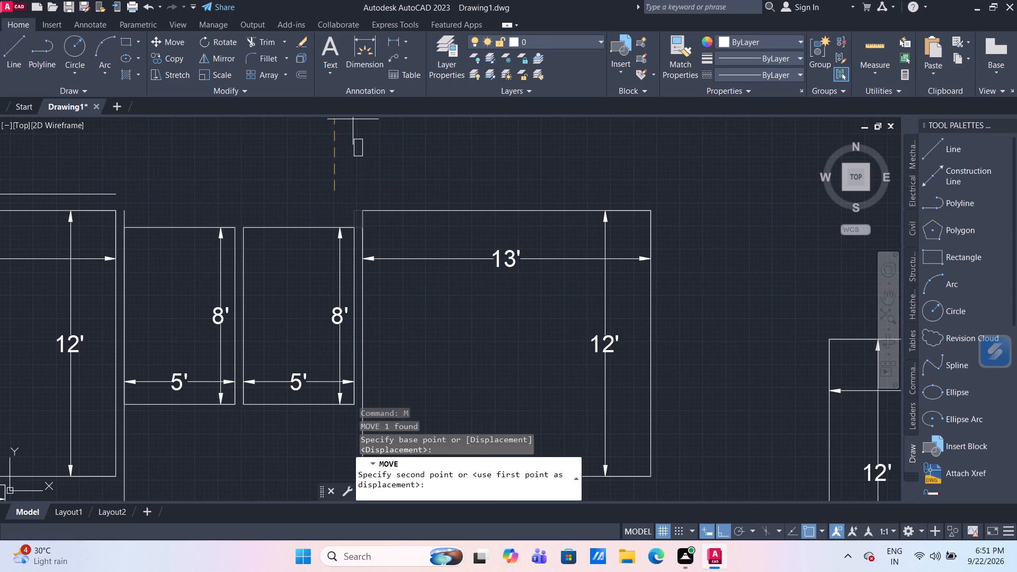
pyautogui.click(354, 116)
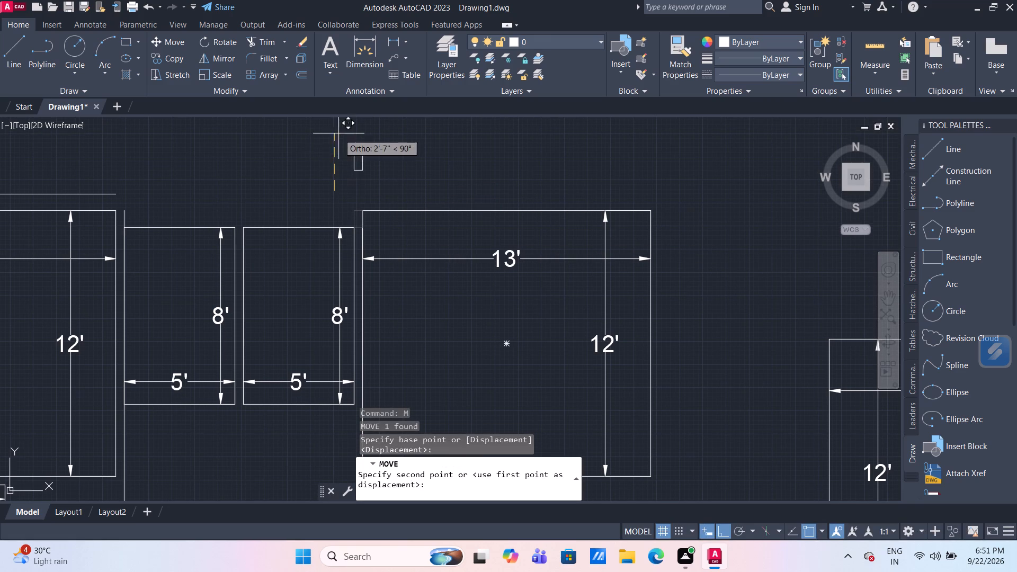
pyautogui.moveTo(297, 144); pyautogui.dragTo(279, 227, button='middle')
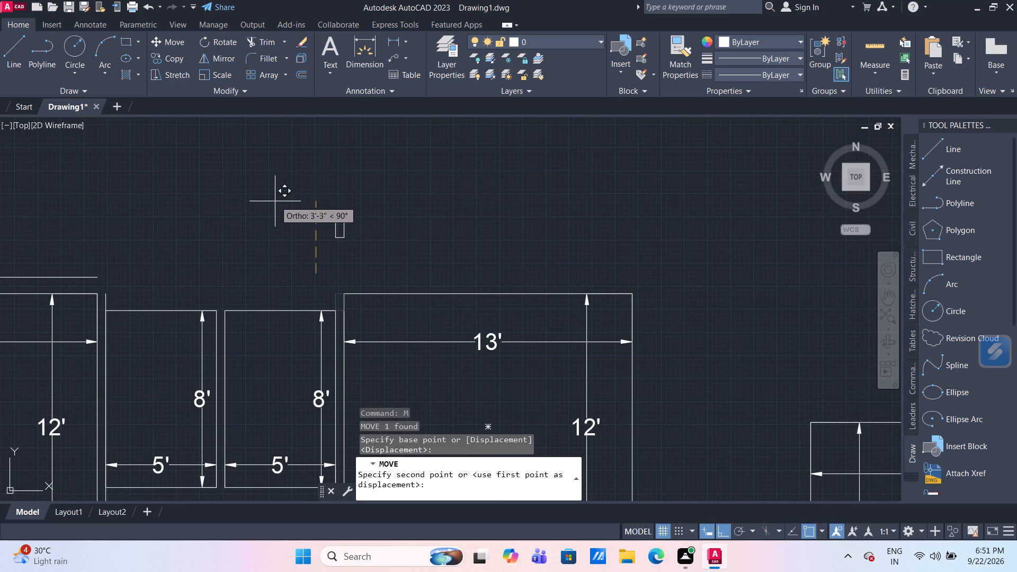
pyautogui.click(275, 201)
# Examine the alignment and wall gaps of the two upright 8' by 5' rooms and the 13' by 12' rooms beside them.
pyautogui.scroll(-2, 290, 243)
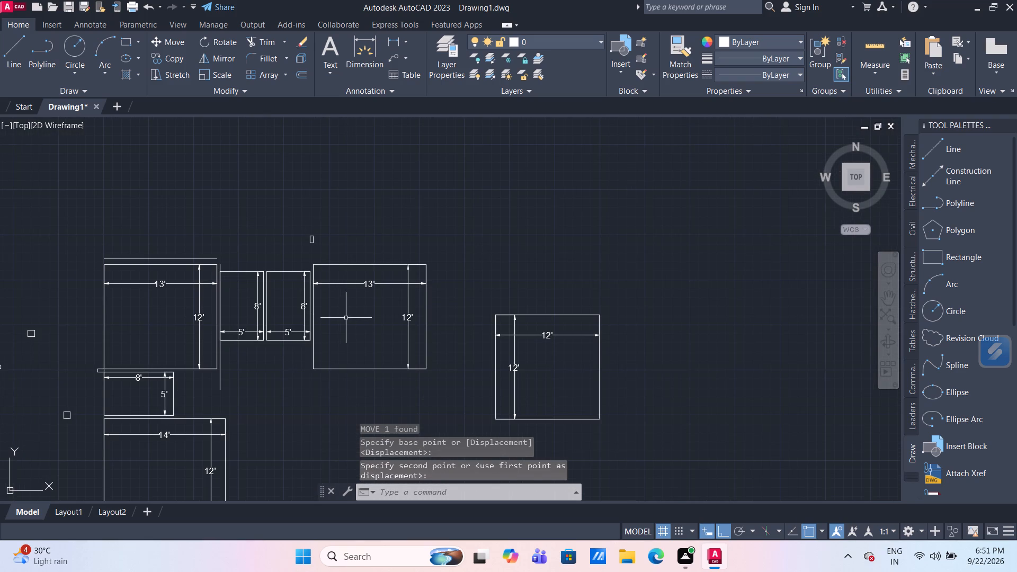
pyautogui.scroll(1, 349, 306)
pyautogui.moveTo(354, 309); pyautogui.dragTo(425, 253, button='middle')
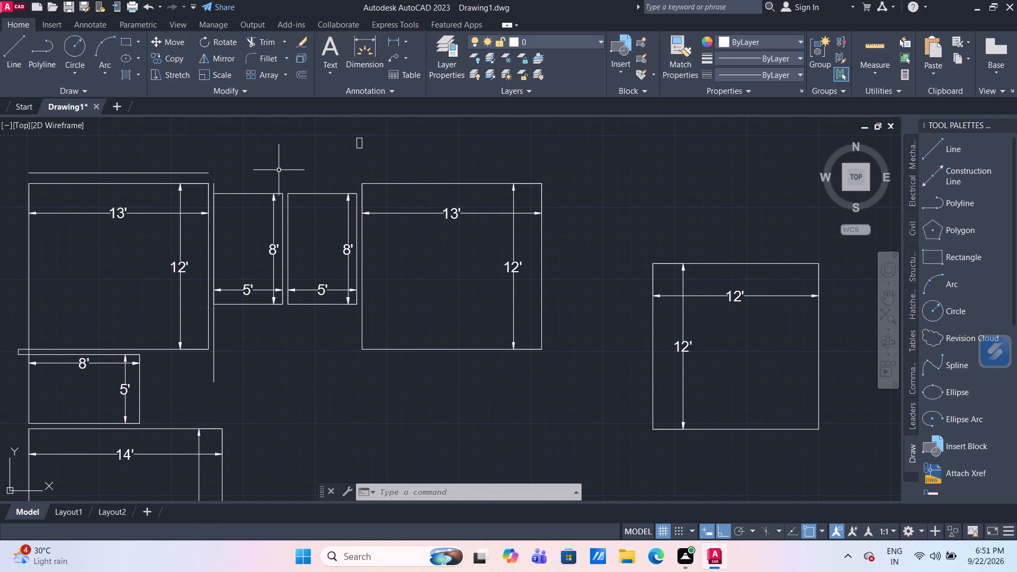
pyautogui.scroll(2, 340, 181)
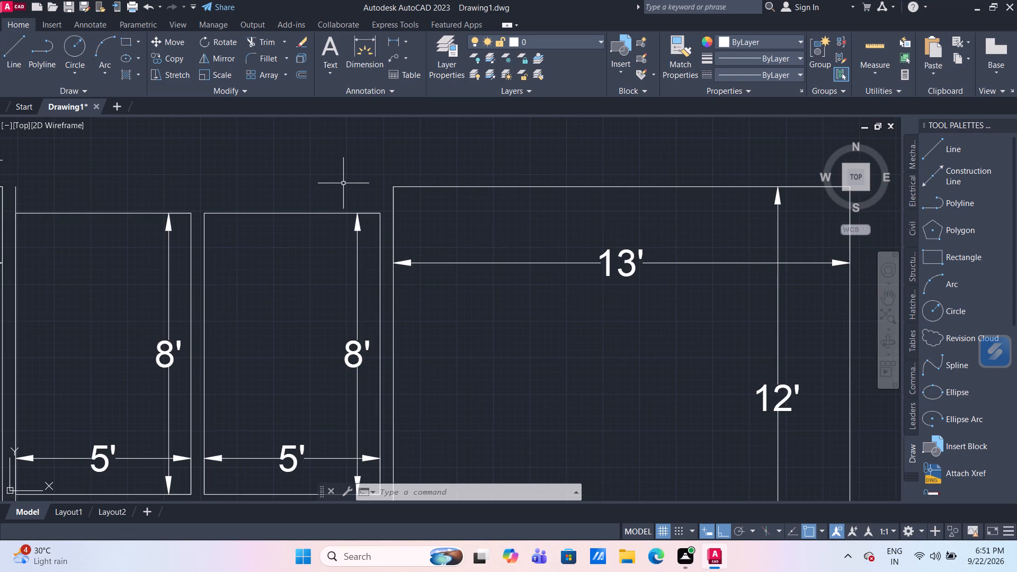
pyautogui.scroll(-2, 343, 183)
pyautogui.scroll(1, 334, 185)
pyautogui.moveTo(335, 186); pyautogui.dragTo(371, 197, button='middle')
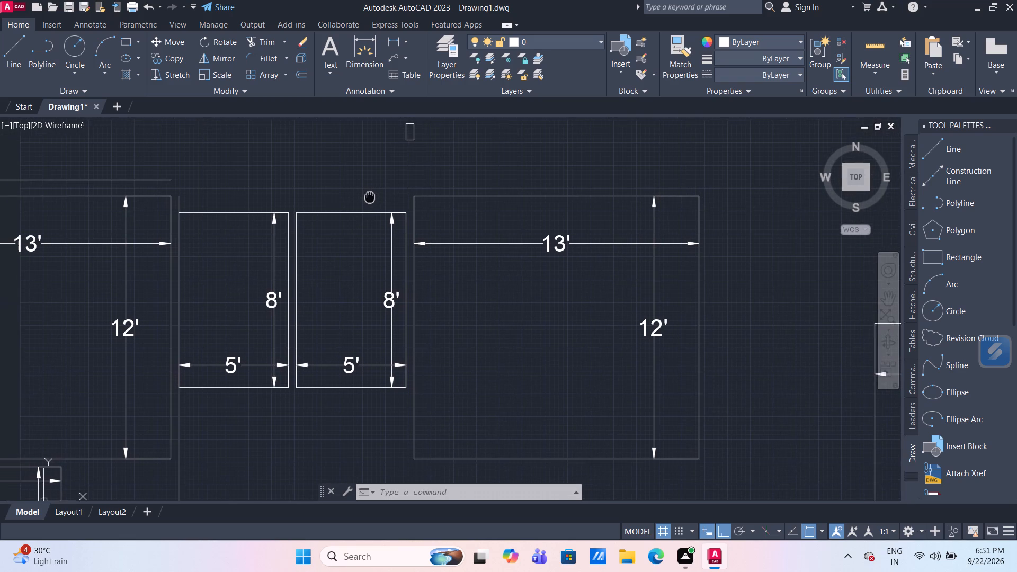
pyautogui.moveTo(371, 197); pyautogui.dragTo(371, 198, button='middle')
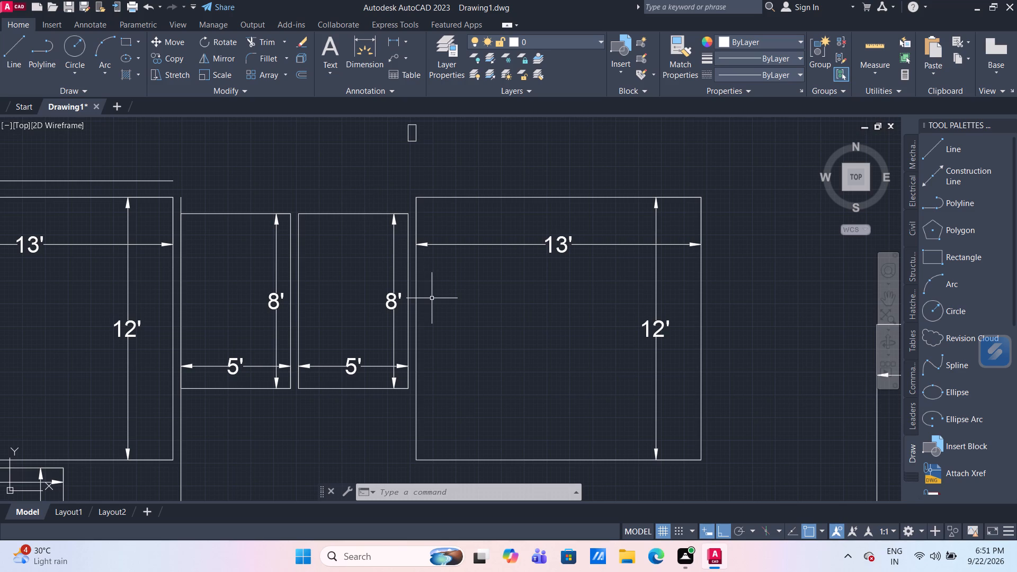
pyautogui.scroll(-1, 468, 342)
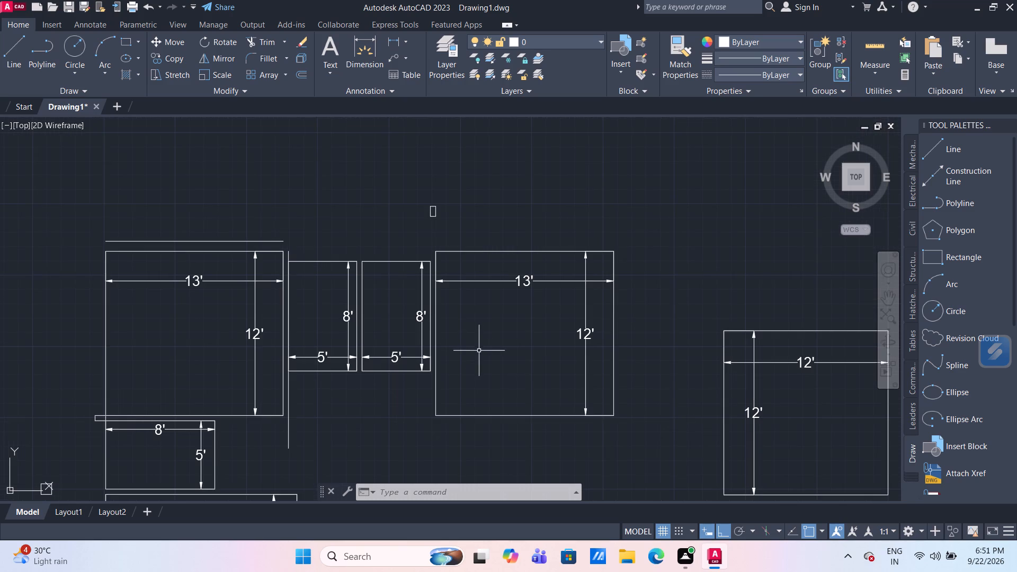
pyautogui.moveTo(481, 352); pyautogui.dragTo(479, 328, button='middle')
pyautogui.scroll(-1, 478, 317)
pyautogui.scroll(1, 479, 328)
pyautogui.scroll(1, 398, 285)
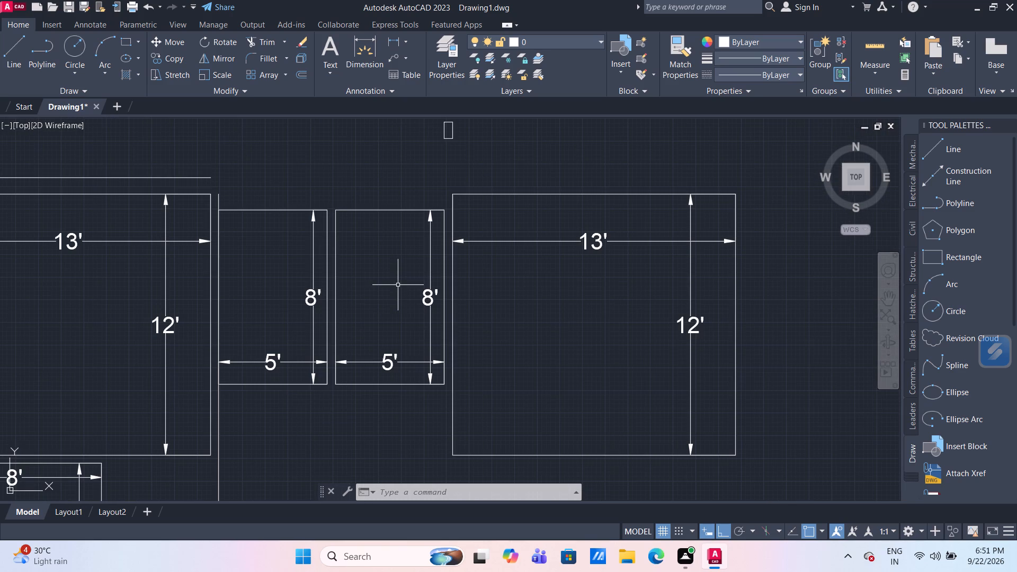
pyautogui.middleClick(398, 285)
pyautogui.scroll(-2, 402, 287)
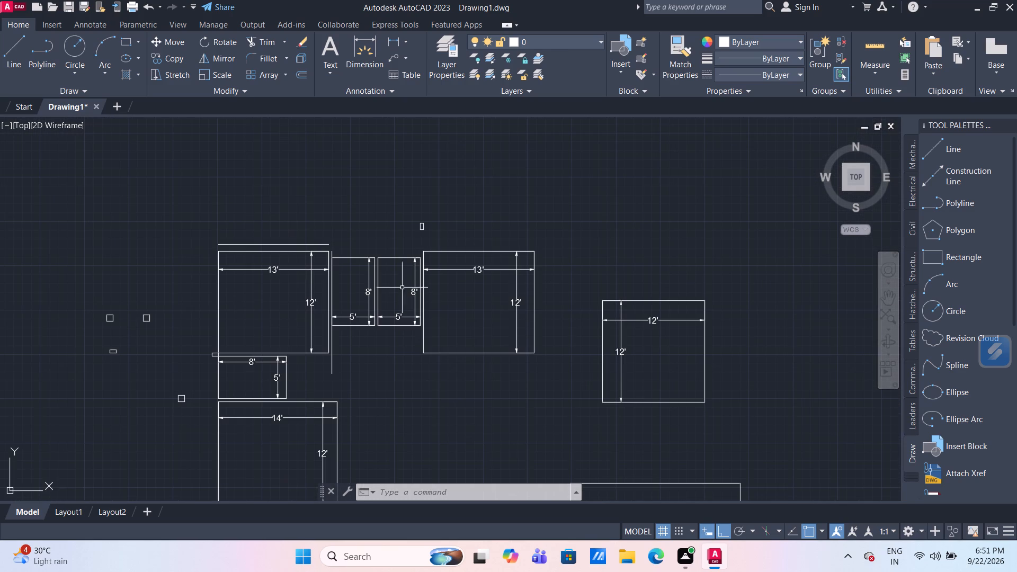
# Explode the two upright 8' by 5' rooms and the newly placed 13' by 12' room together with their dimensions.
pyautogui.click(559, 370)
pyautogui.click(353, 244)
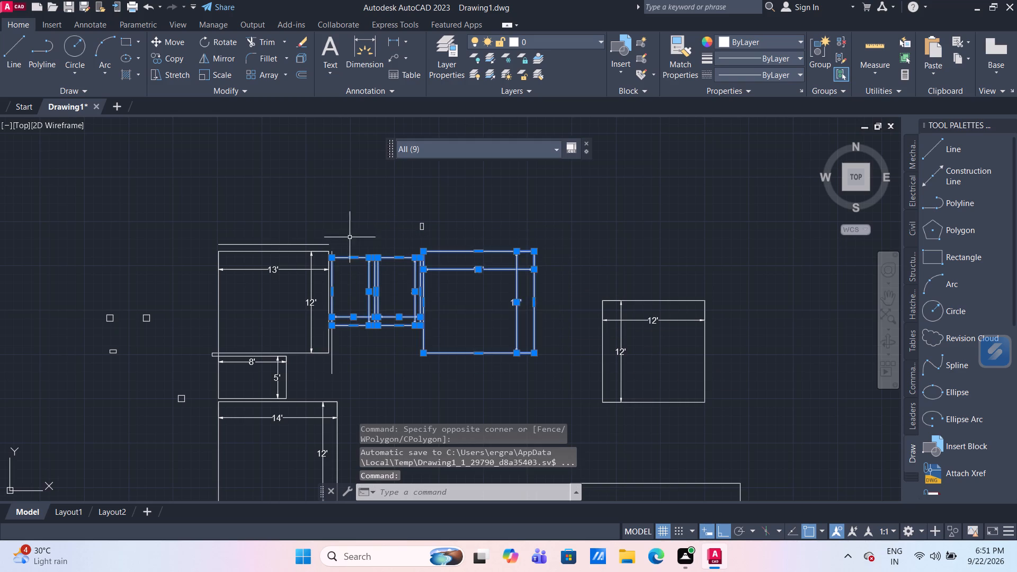
pyautogui.scroll(2, 343, 221)
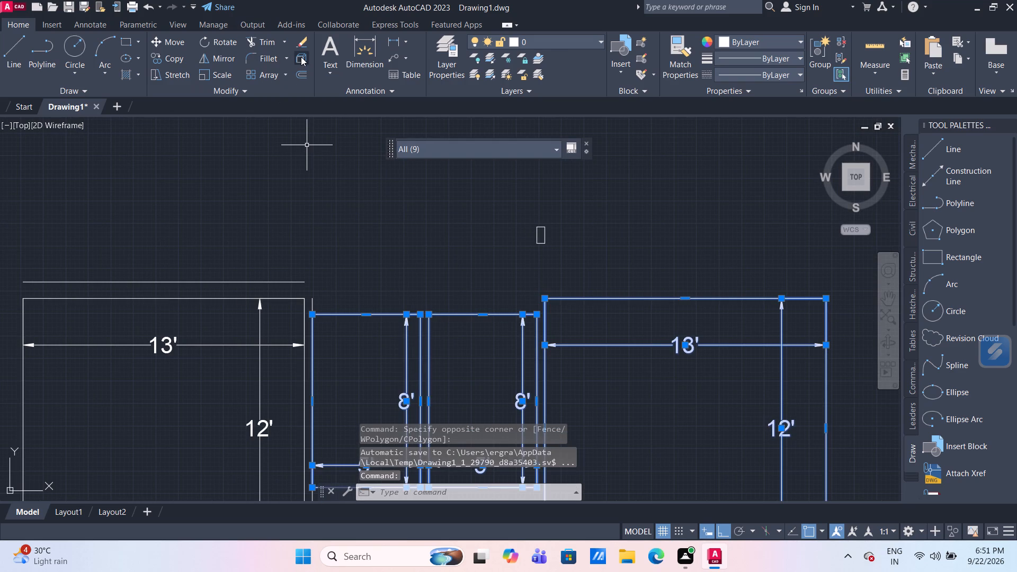
pyautogui.click(301, 57)
# Offset the top edges of the two upright 8' by 5' rooms and the adjoining 13' by 12' room 9" upward.
pyautogui.moveTo(369, 226); pyautogui.dragTo(321, 204, button='middle')
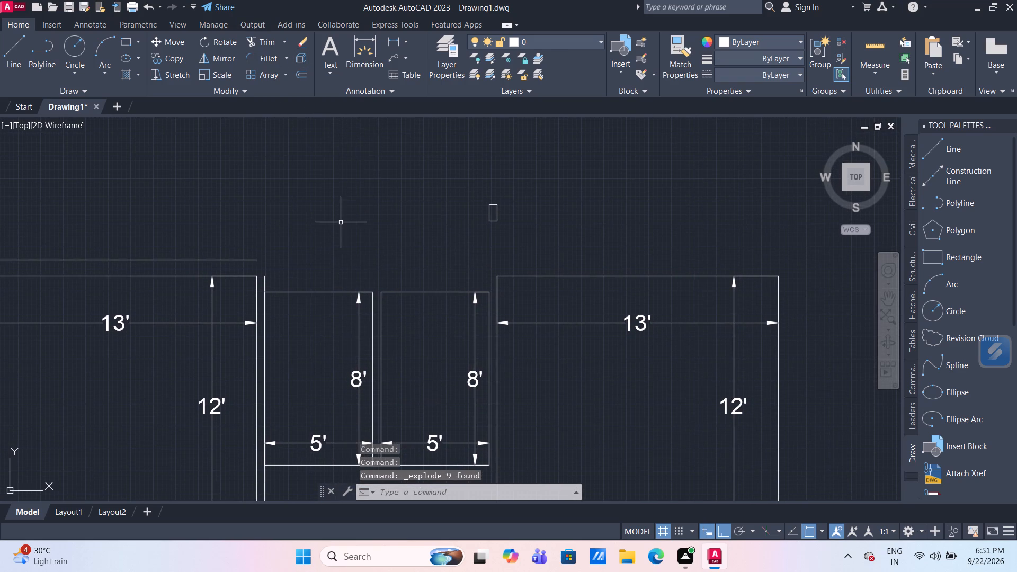
pyautogui.press('o')
pyautogui.press('Return')
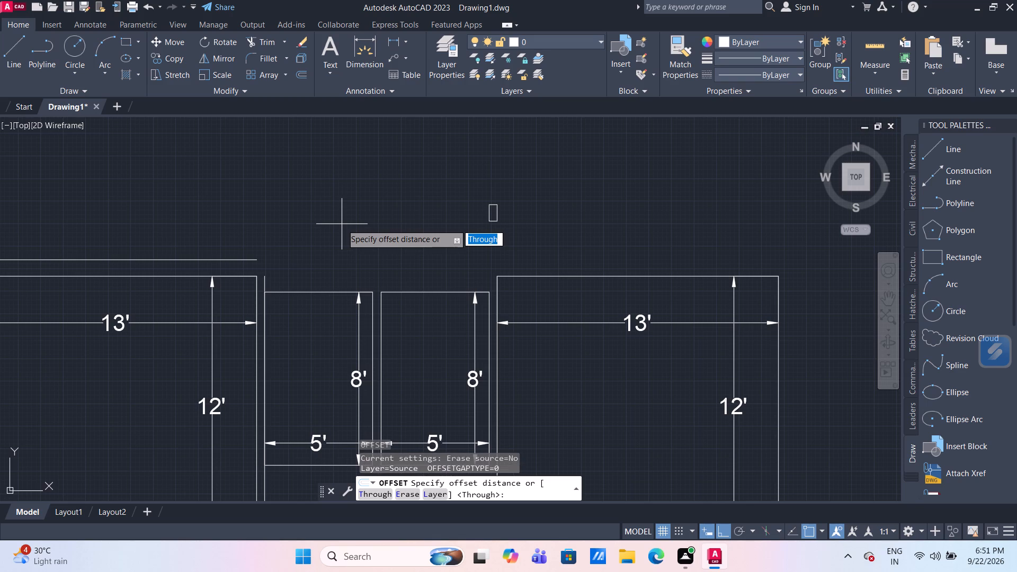
pyautogui.write('9"')
pyautogui.press('Return')
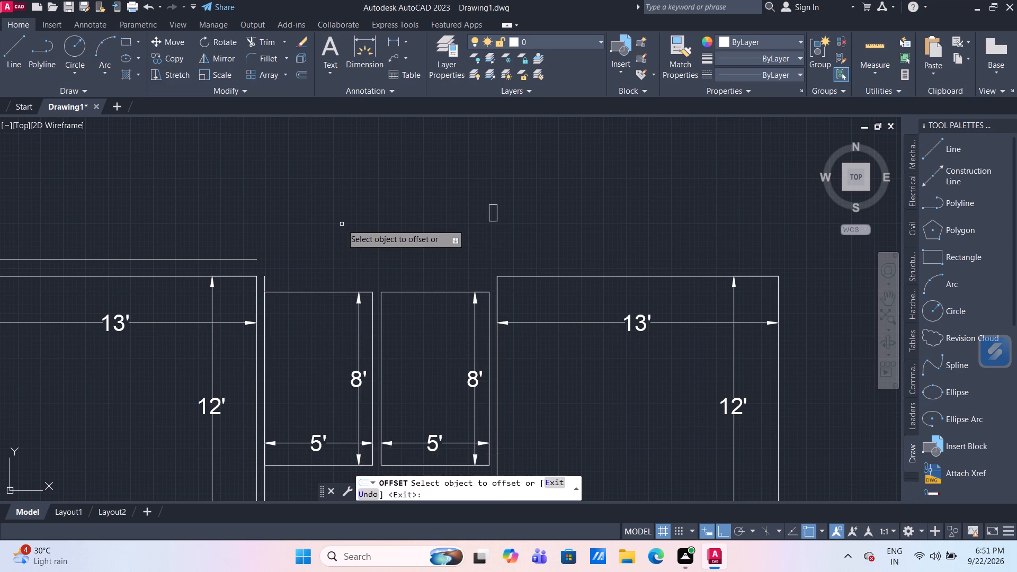
pyautogui.click(312, 293)
pyautogui.click(319, 270)
pyautogui.moveTo(440, 292); pyautogui.dragTo(440, 282)
pyautogui.click(440, 267)
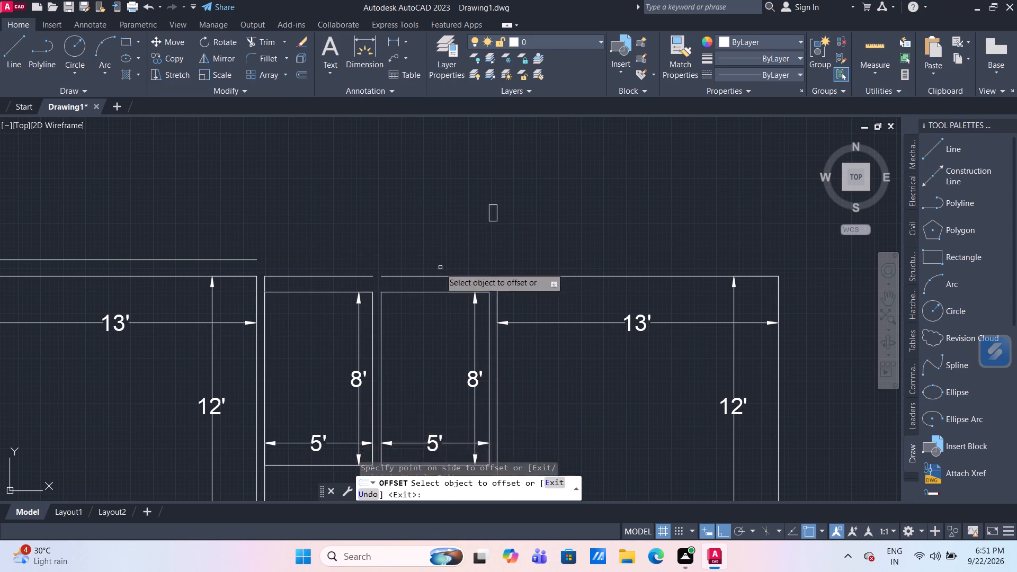
pyautogui.moveTo(556, 276); pyautogui.dragTo(557, 260)
pyautogui.click(559, 240)
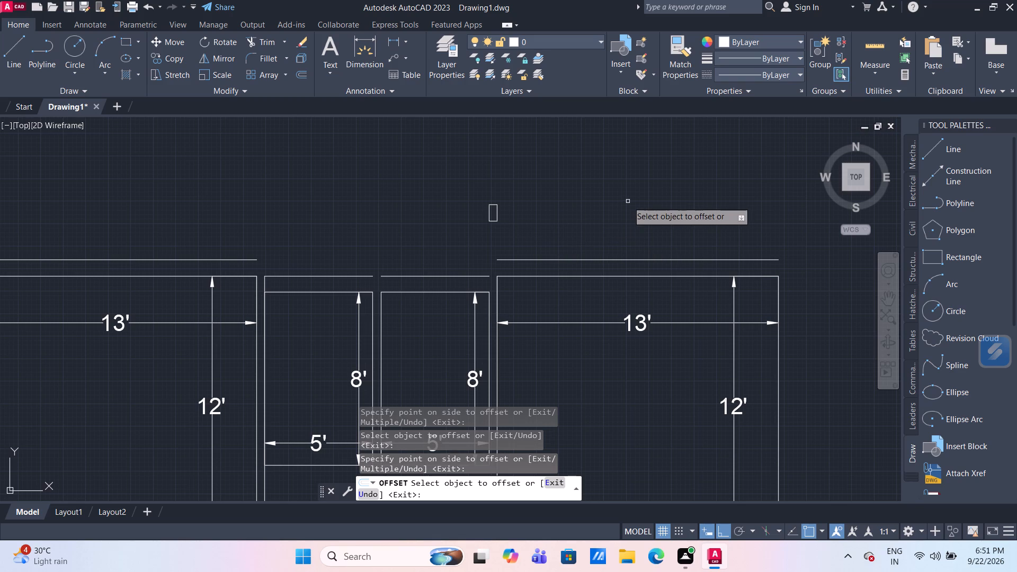
pyautogui.press('Escape')
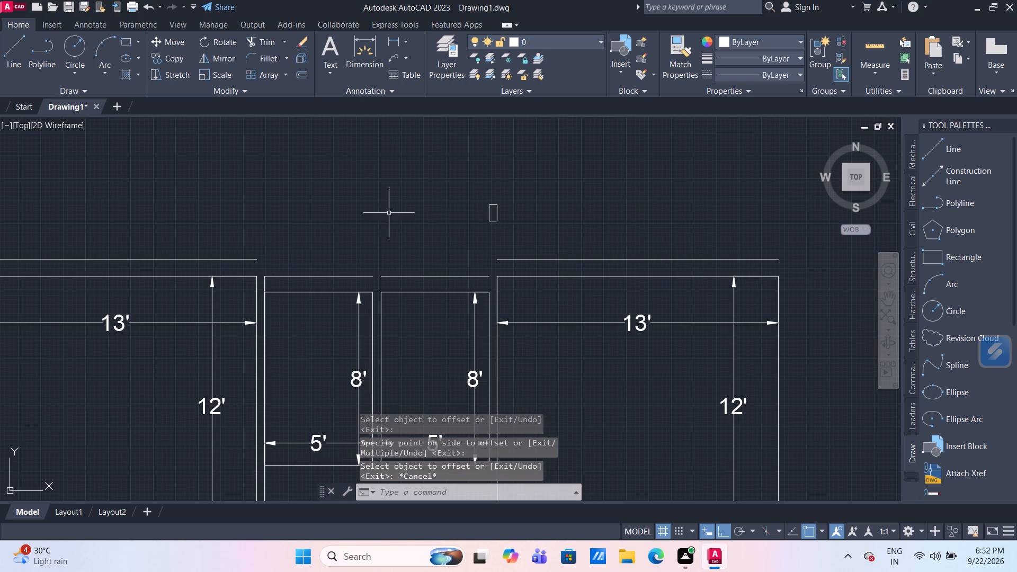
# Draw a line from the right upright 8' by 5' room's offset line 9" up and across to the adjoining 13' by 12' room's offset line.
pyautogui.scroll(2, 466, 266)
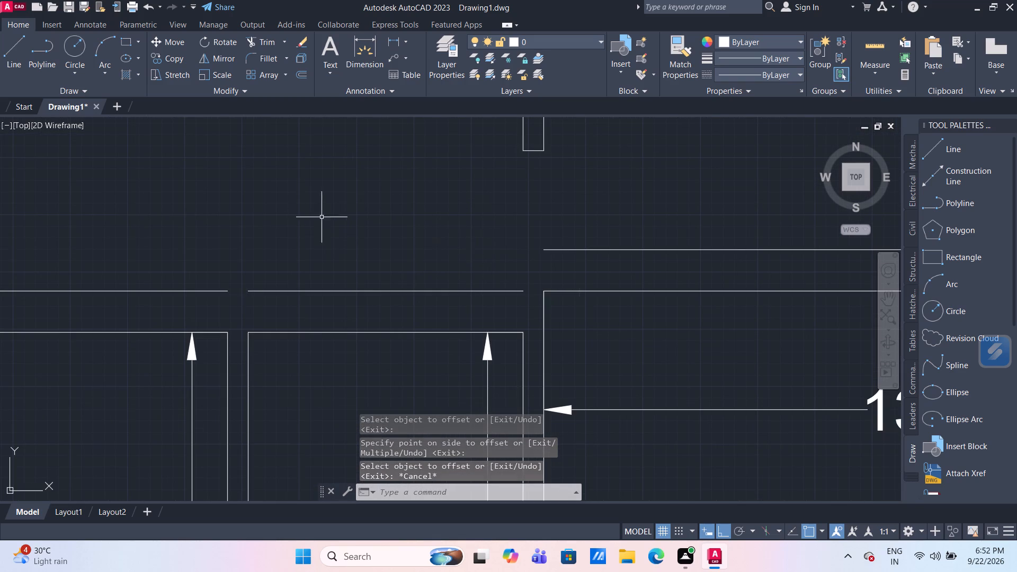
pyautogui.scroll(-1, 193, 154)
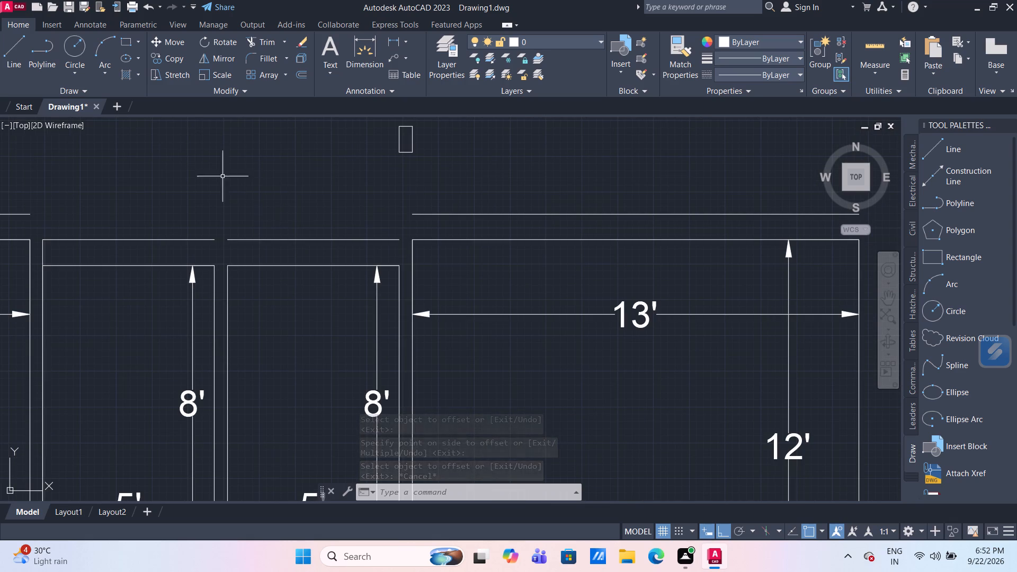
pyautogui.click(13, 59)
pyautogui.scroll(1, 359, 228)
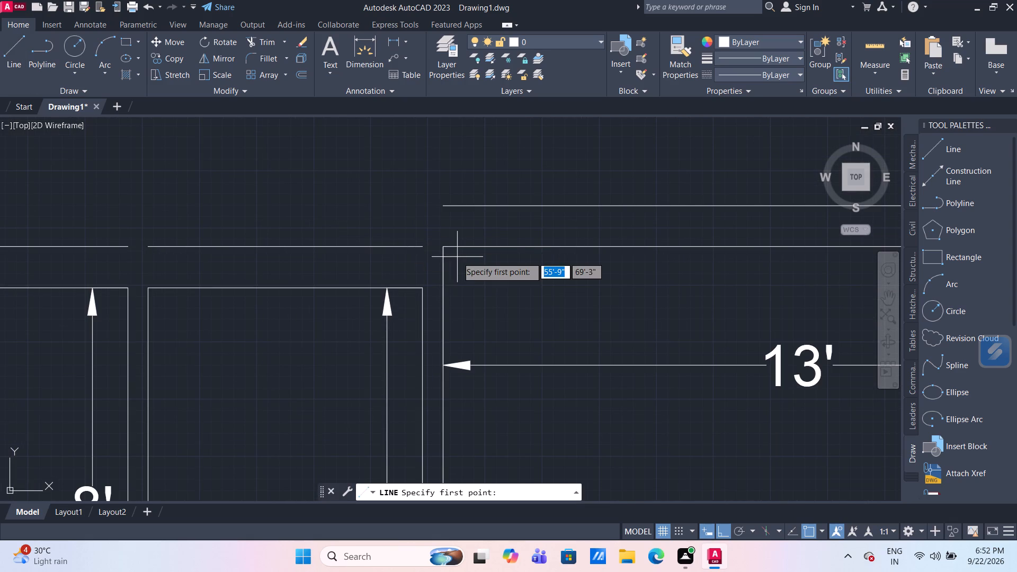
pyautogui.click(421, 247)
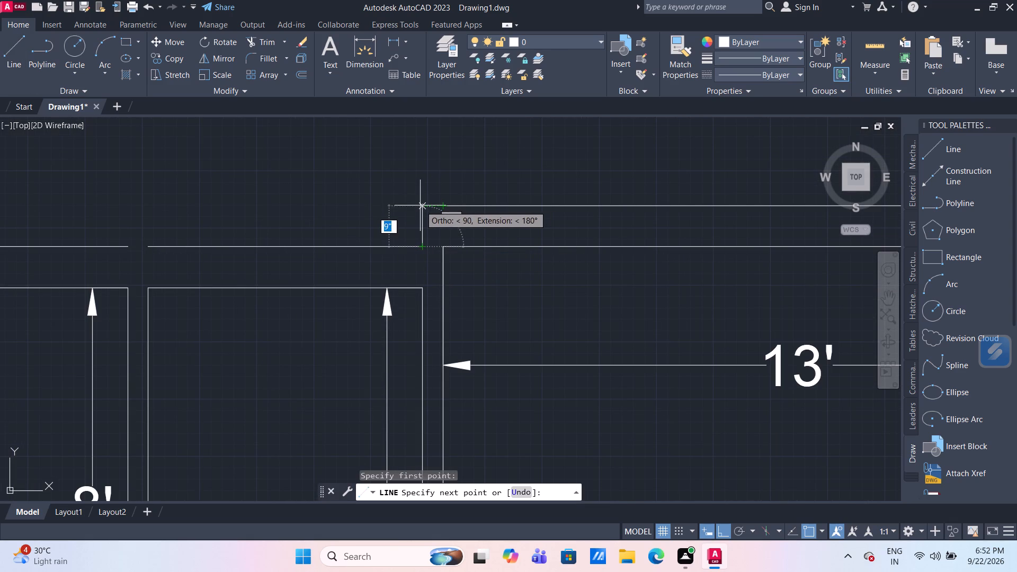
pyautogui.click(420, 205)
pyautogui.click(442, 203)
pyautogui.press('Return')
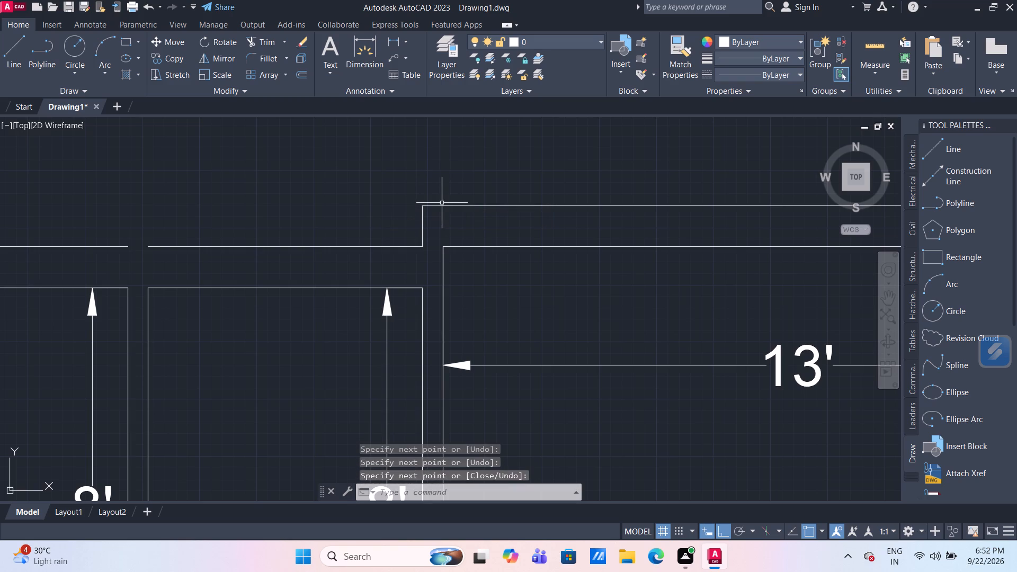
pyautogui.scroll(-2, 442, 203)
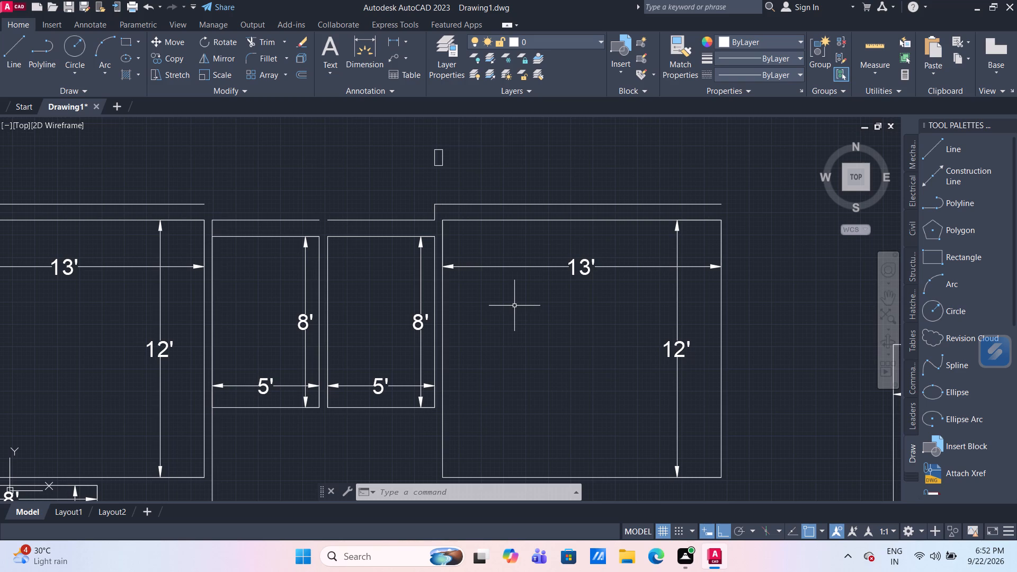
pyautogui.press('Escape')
# Draw a line 9" rightward from the left 13' by 12' room's top offset line, and down to the adjacent 8' by 5' room's offset line.
pyautogui.scroll(1, 253, 216)
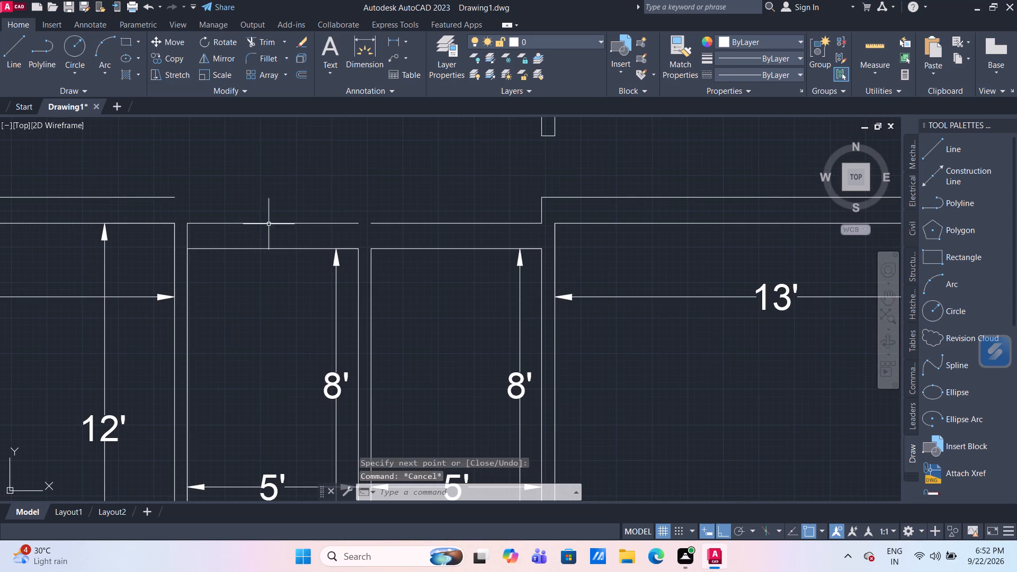
pyautogui.click(15, 61)
pyautogui.click(172, 194)
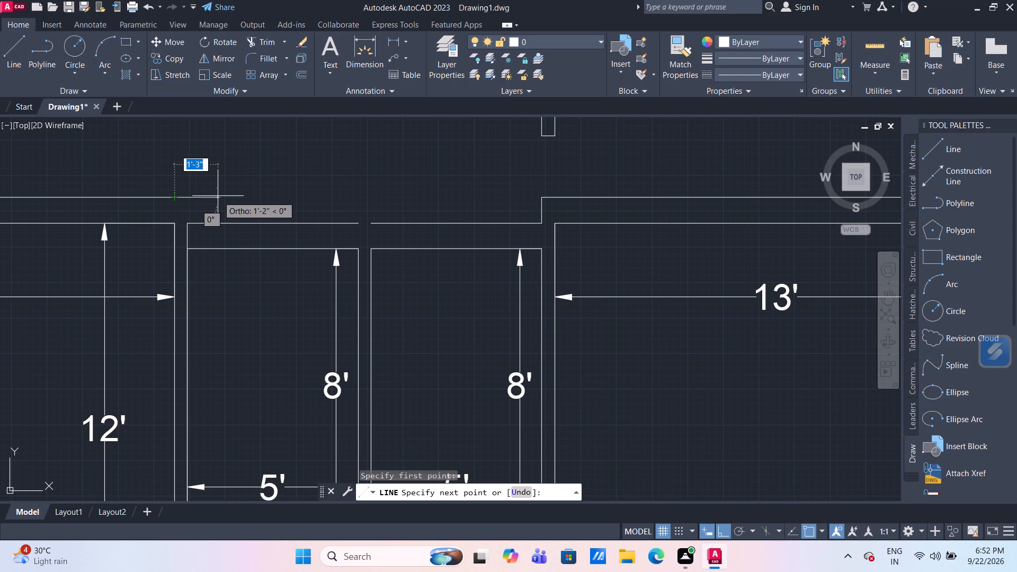
pyautogui.write('9"')
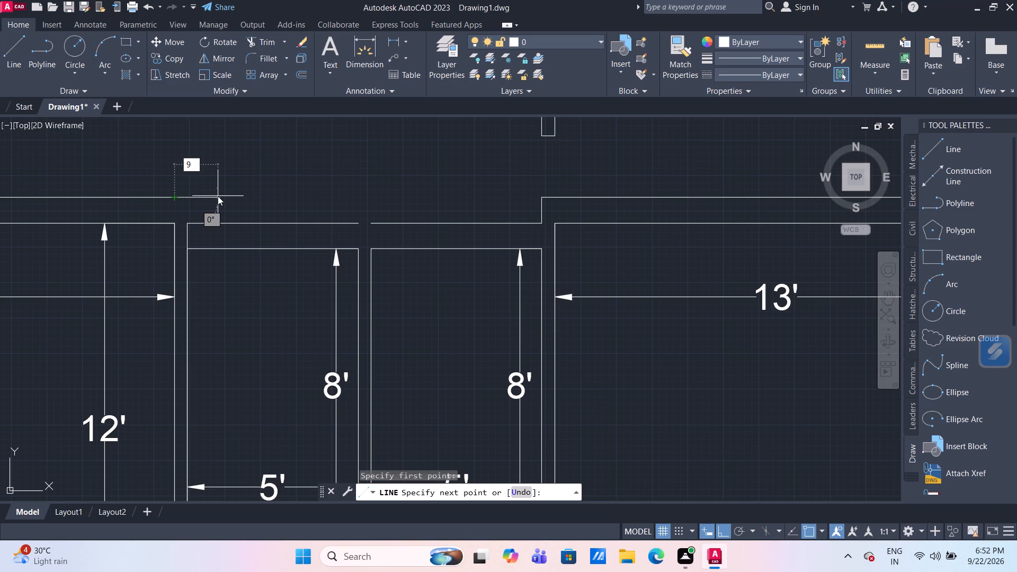
pyautogui.press('Return')
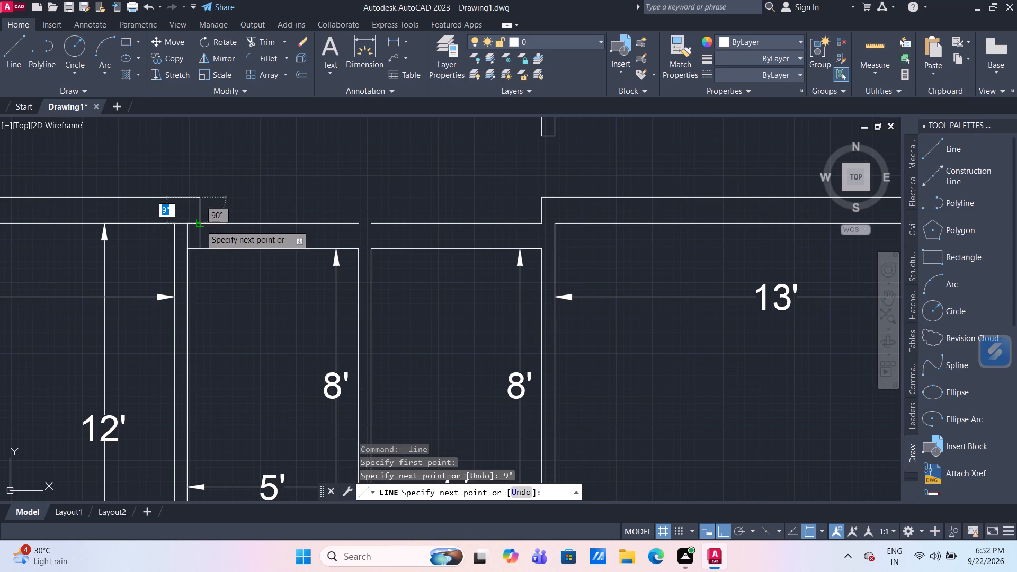
pyautogui.click(200, 225)
pyautogui.press('Escape')
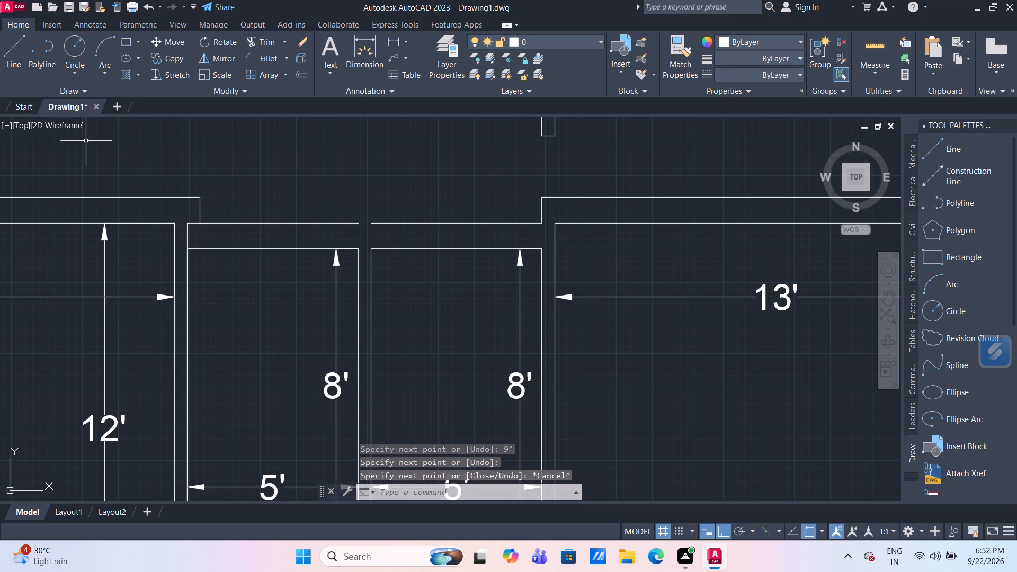
# Draw a line 9" leftward from the right 13' by 12' room's top offset line, and down to the adjacent 8' by 5' room's offset line.
pyautogui.click(14, 58)
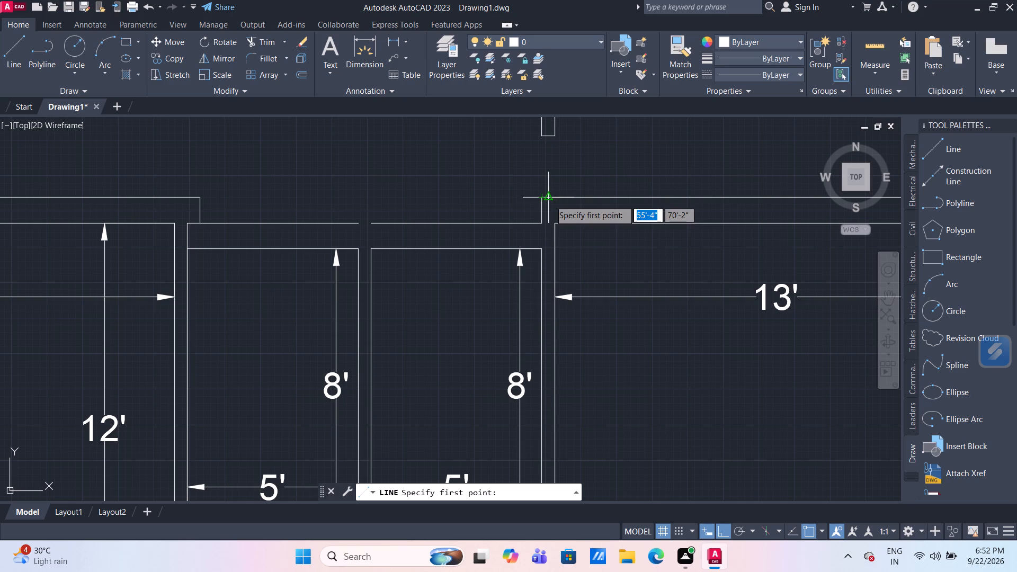
pyautogui.click(558, 202)
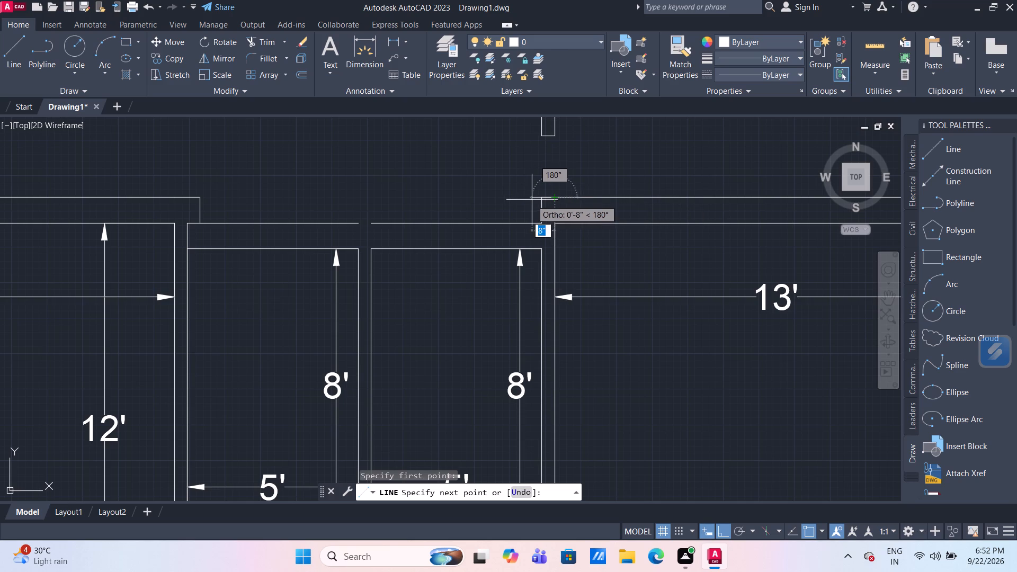
pyautogui.write('9"')
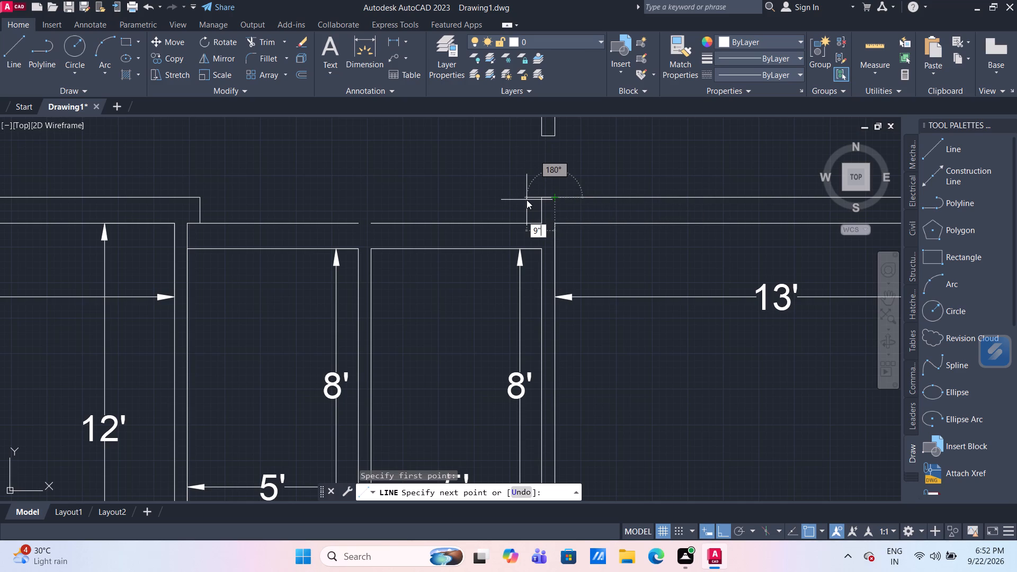
pyautogui.press('Return')
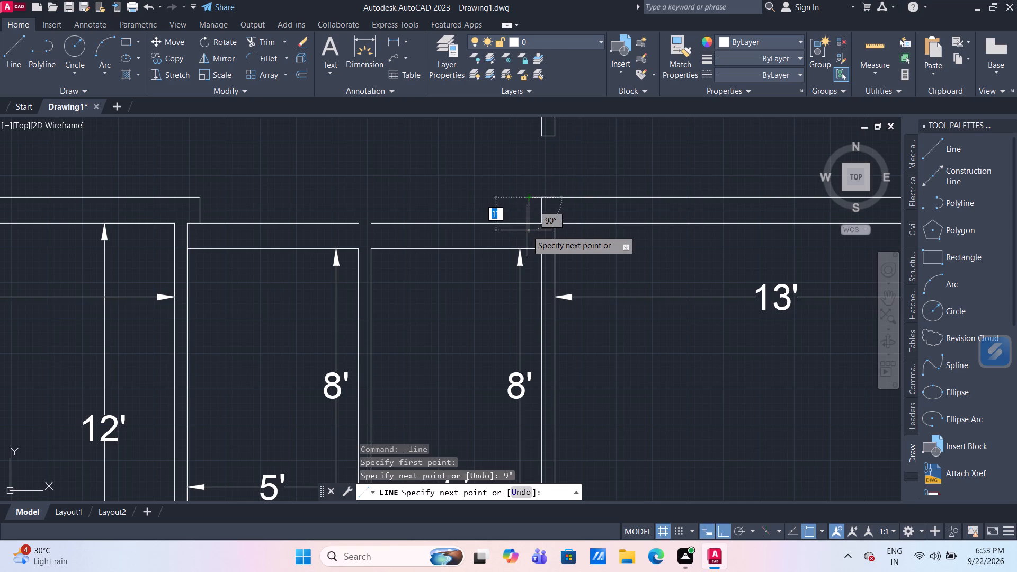
pyautogui.click(527, 225)
pyautogui.press('Escape')
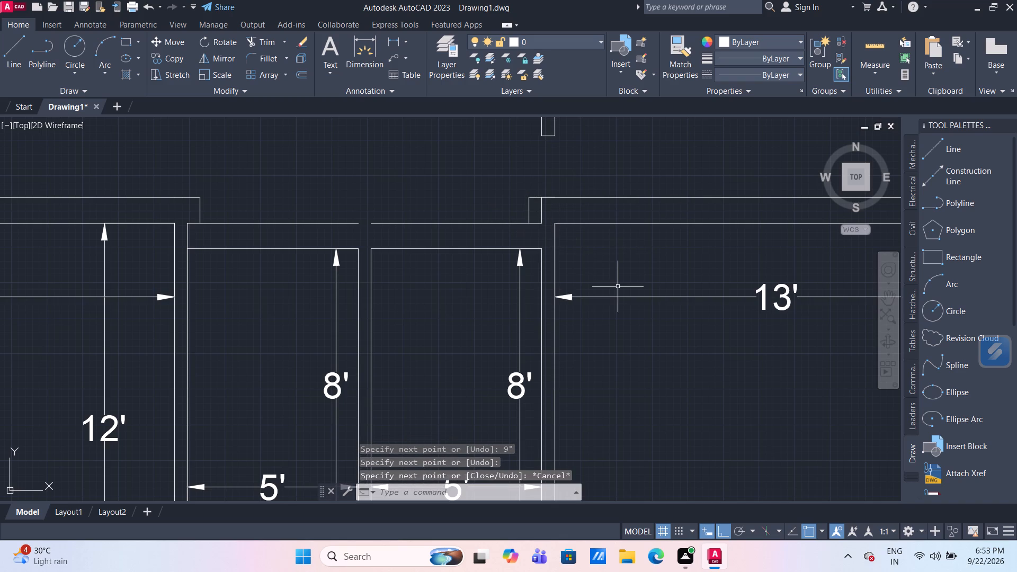
# Trim the surplus line pieces at both jogs of the outer wall line above the two upright 8' by 5' rooms.
pyautogui.write('TR')
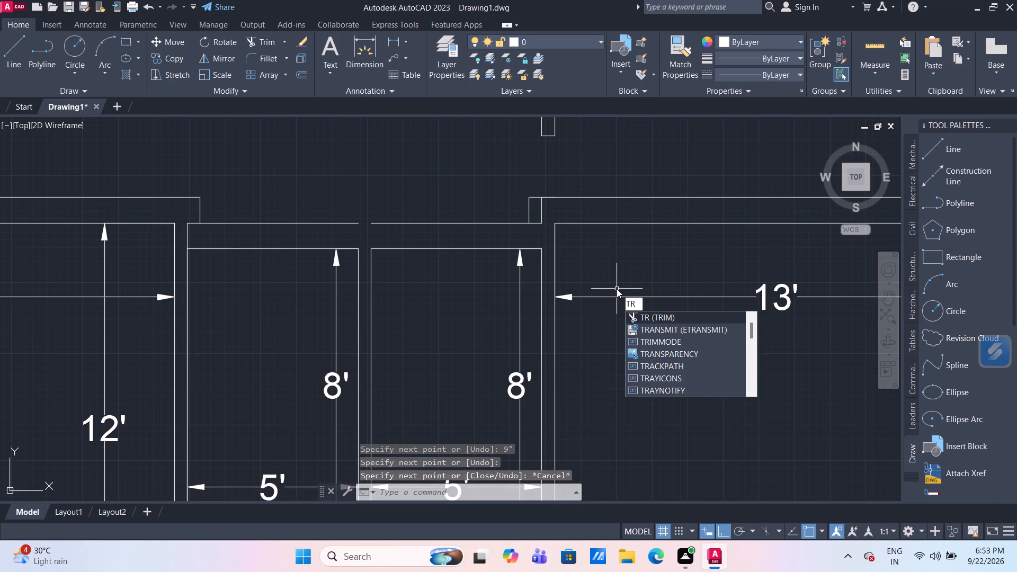
pyautogui.press('Return')
pyautogui.scroll(1, 562, 205)
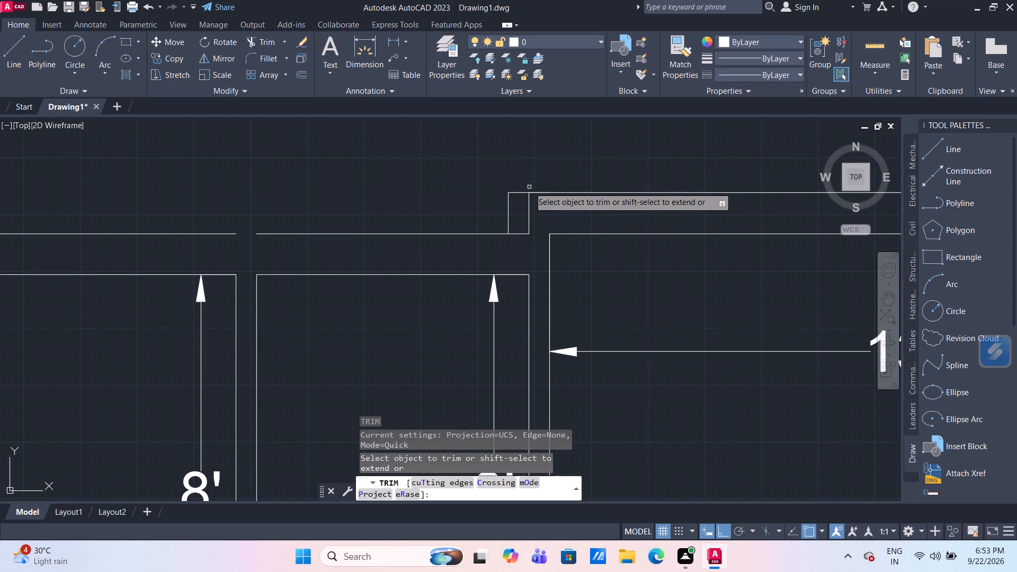
pyautogui.click(537, 194)
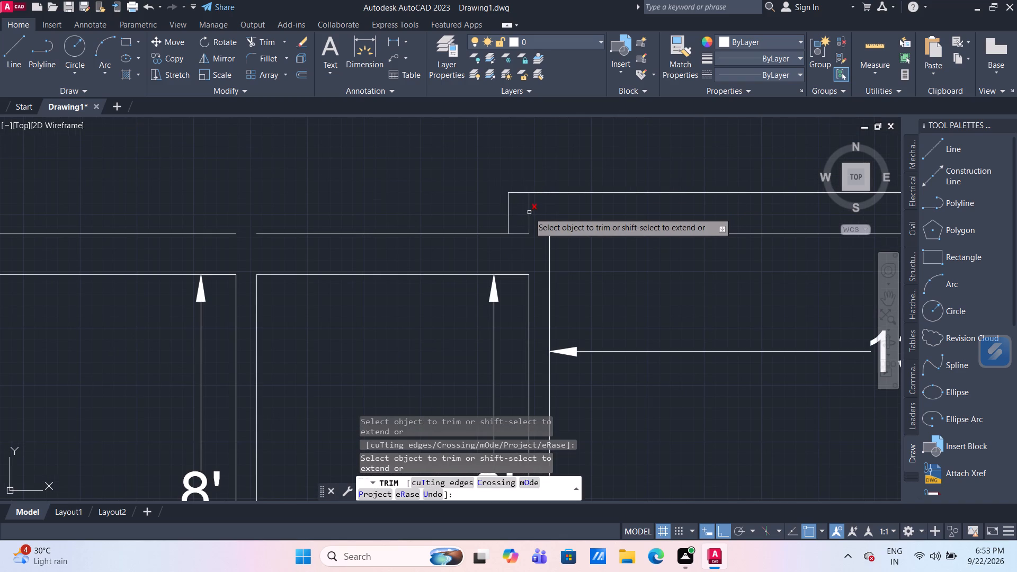
pyautogui.click(529, 212)
pyautogui.click(523, 236)
pyautogui.scroll(-2, 524, 242)
pyautogui.scroll(3, 293, 234)
pyautogui.moveTo(349, 240); pyautogui.dragTo(351, 246)
pyautogui.click(330, 292)
pyautogui.scroll(-3, 330, 292)
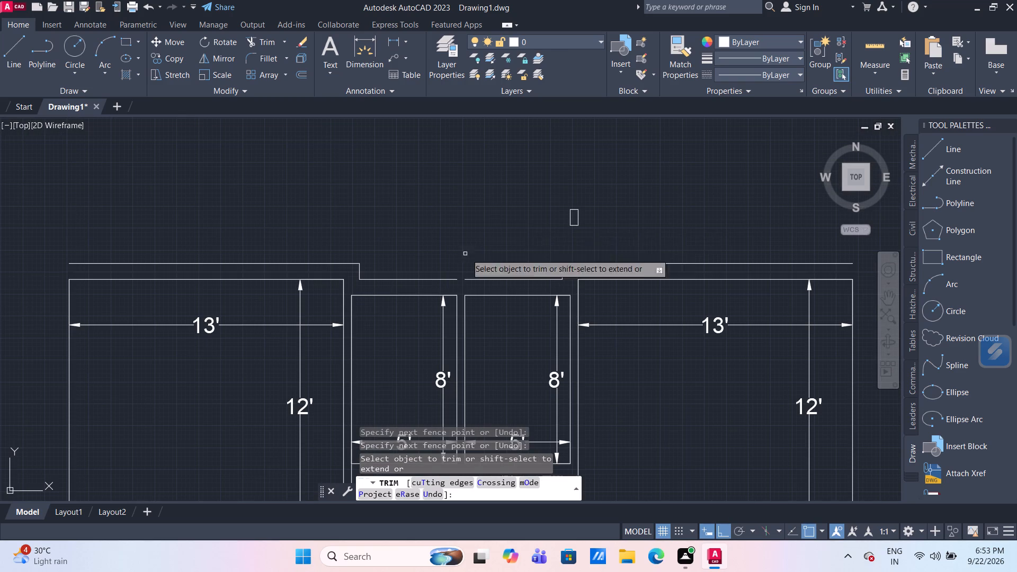
pyautogui.press('Escape')
# Join the two separate outer wall lines above the upright 8' by 5' rooms into one line.
pyautogui.scroll(2, 508, 248)
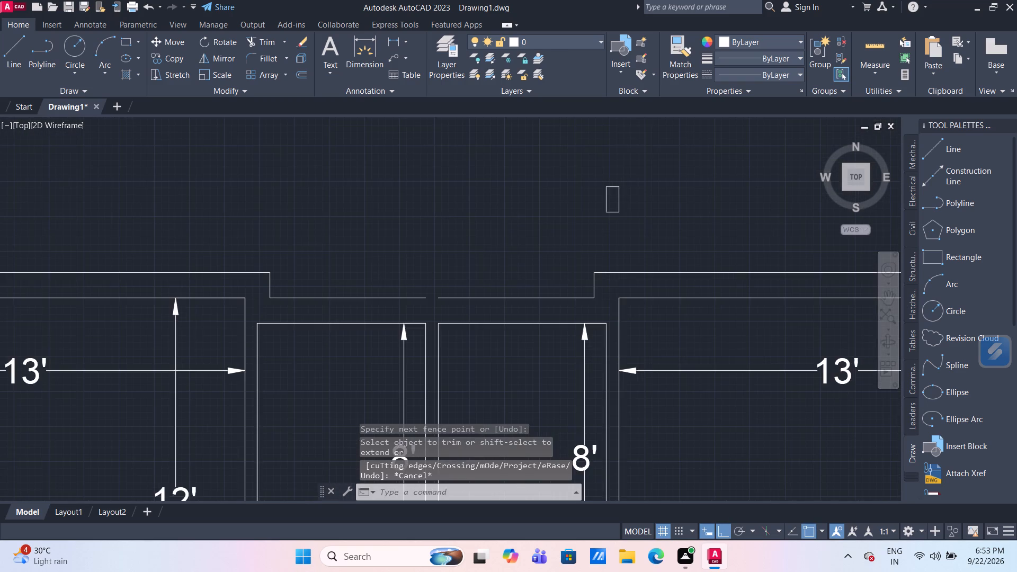
pyautogui.moveTo(508, 248); pyautogui.dragTo(494, 229, button='middle')
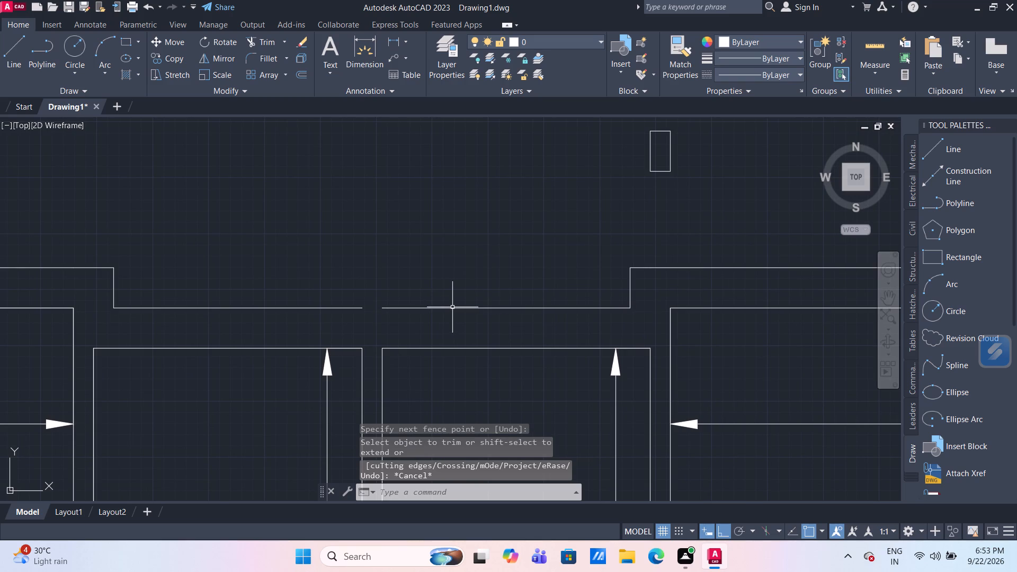
pyautogui.click(452, 307)
pyautogui.click(350, 309)
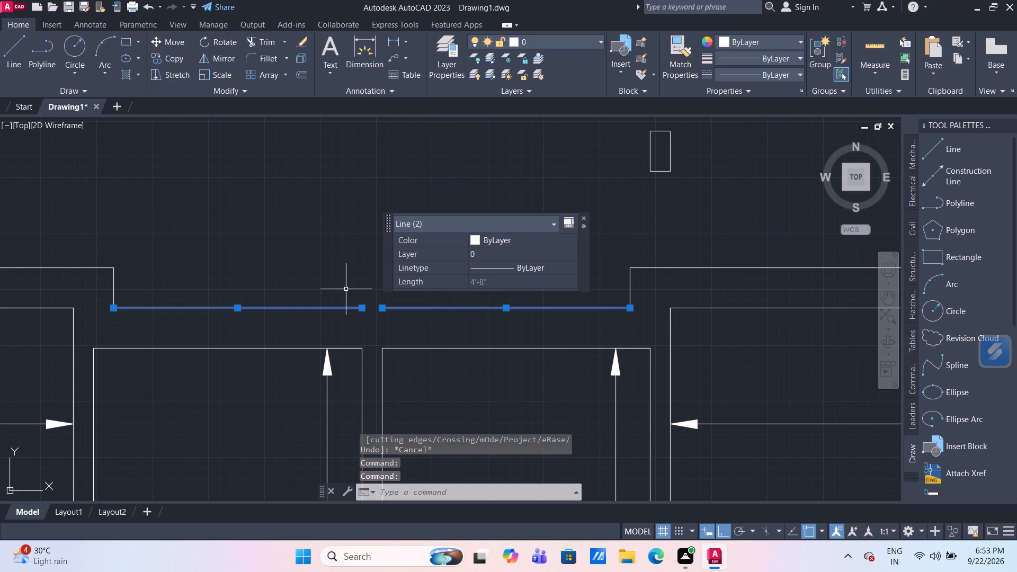
pyautogui.press('j')
pyautogui.press('Return')
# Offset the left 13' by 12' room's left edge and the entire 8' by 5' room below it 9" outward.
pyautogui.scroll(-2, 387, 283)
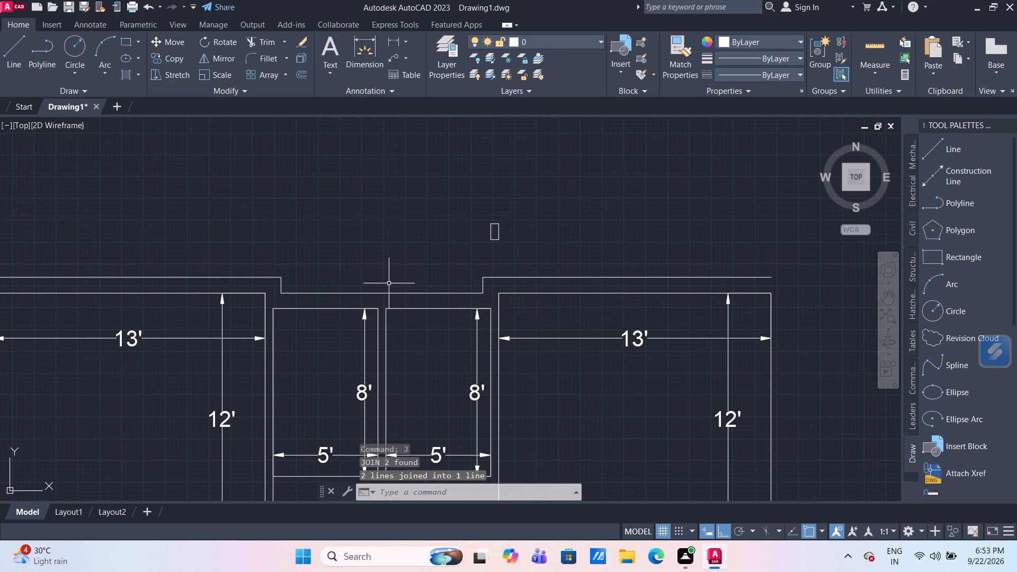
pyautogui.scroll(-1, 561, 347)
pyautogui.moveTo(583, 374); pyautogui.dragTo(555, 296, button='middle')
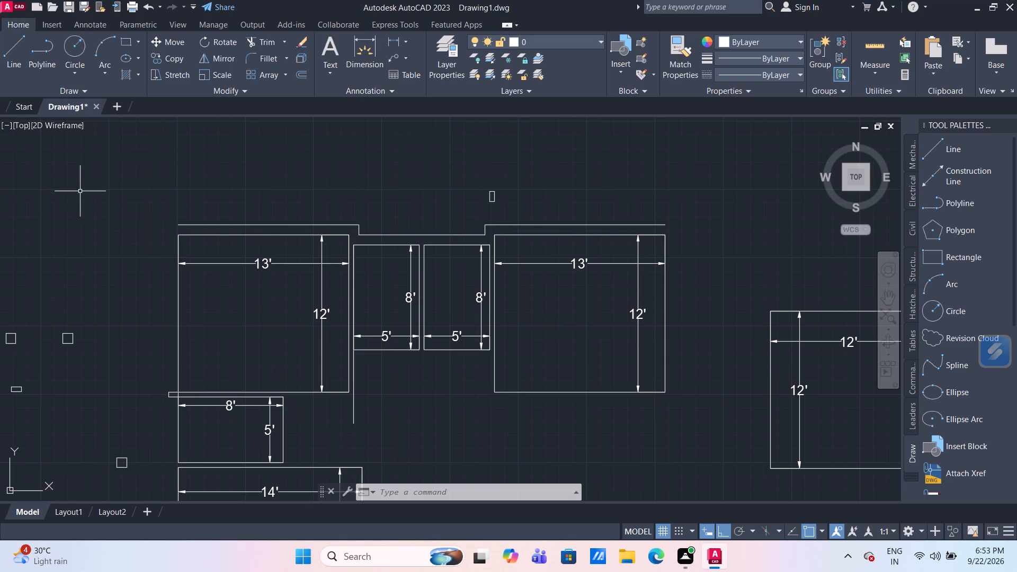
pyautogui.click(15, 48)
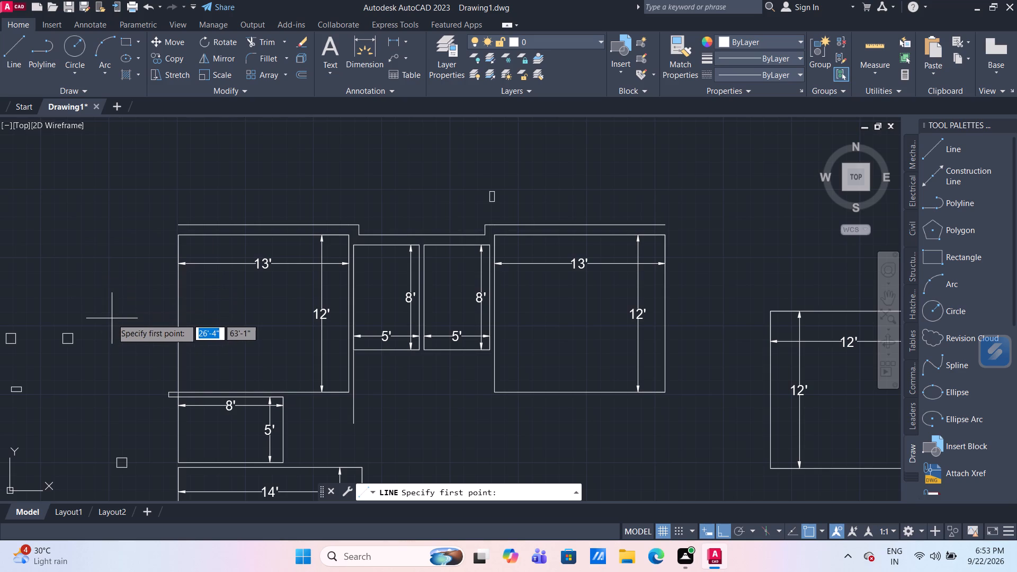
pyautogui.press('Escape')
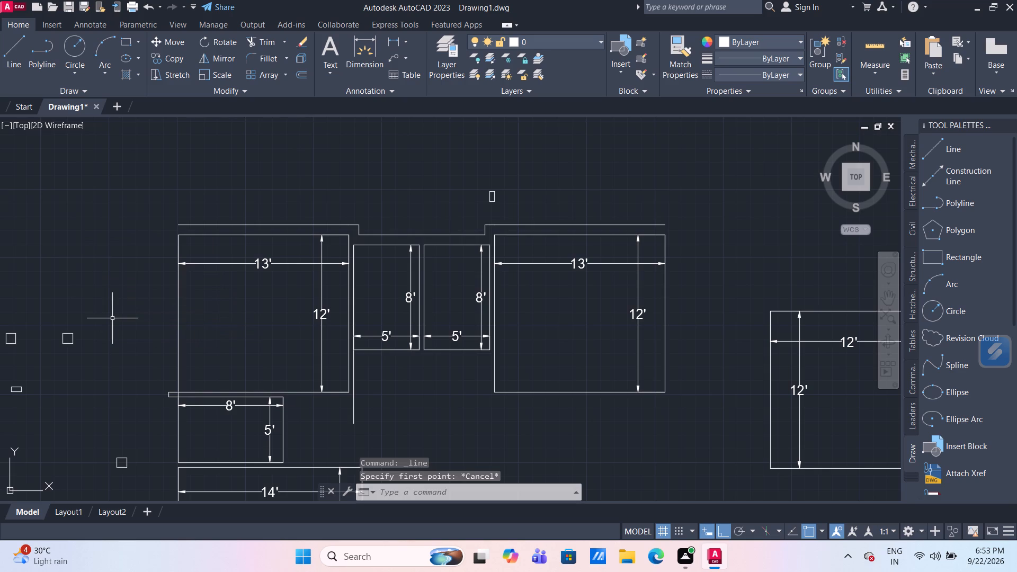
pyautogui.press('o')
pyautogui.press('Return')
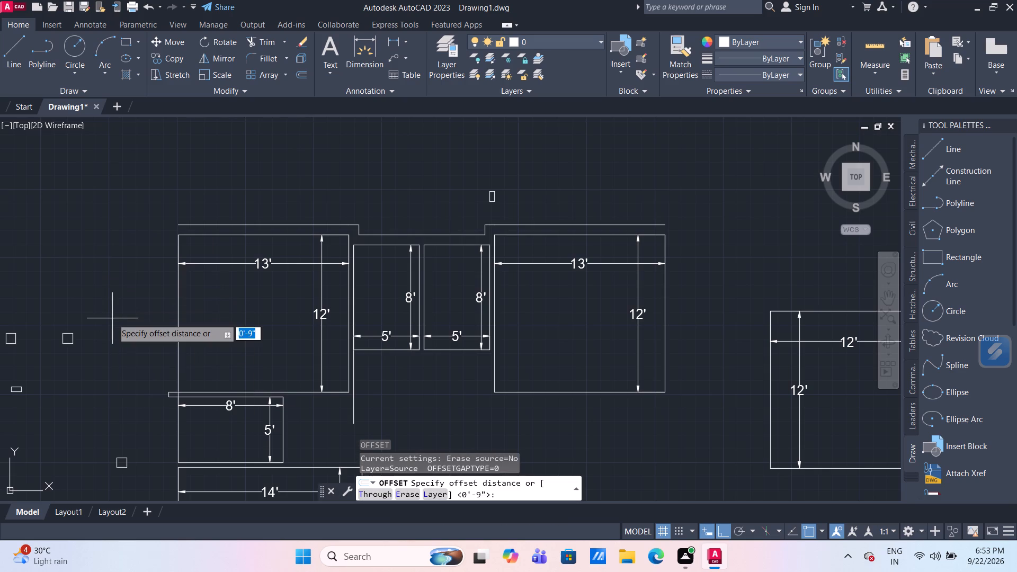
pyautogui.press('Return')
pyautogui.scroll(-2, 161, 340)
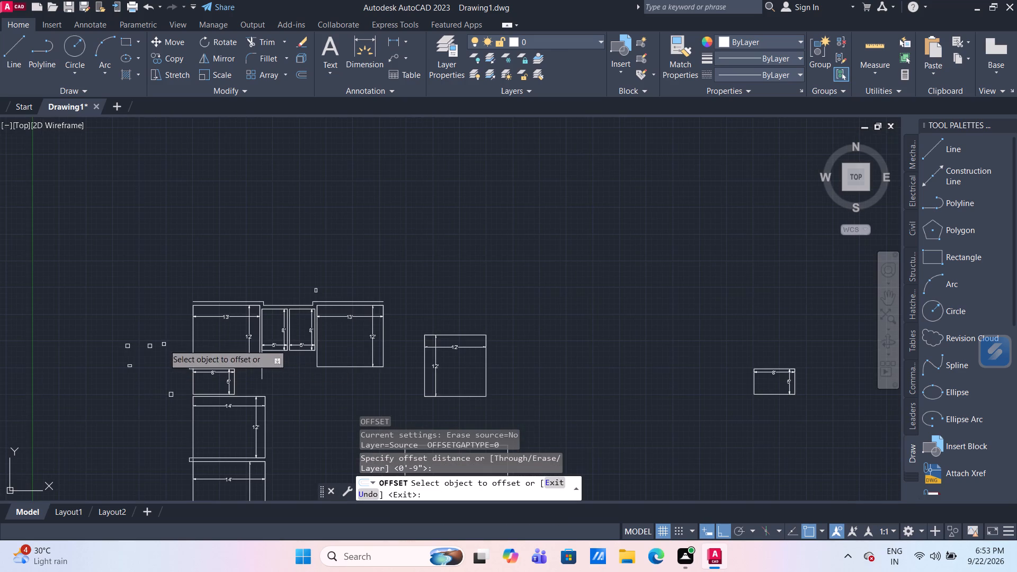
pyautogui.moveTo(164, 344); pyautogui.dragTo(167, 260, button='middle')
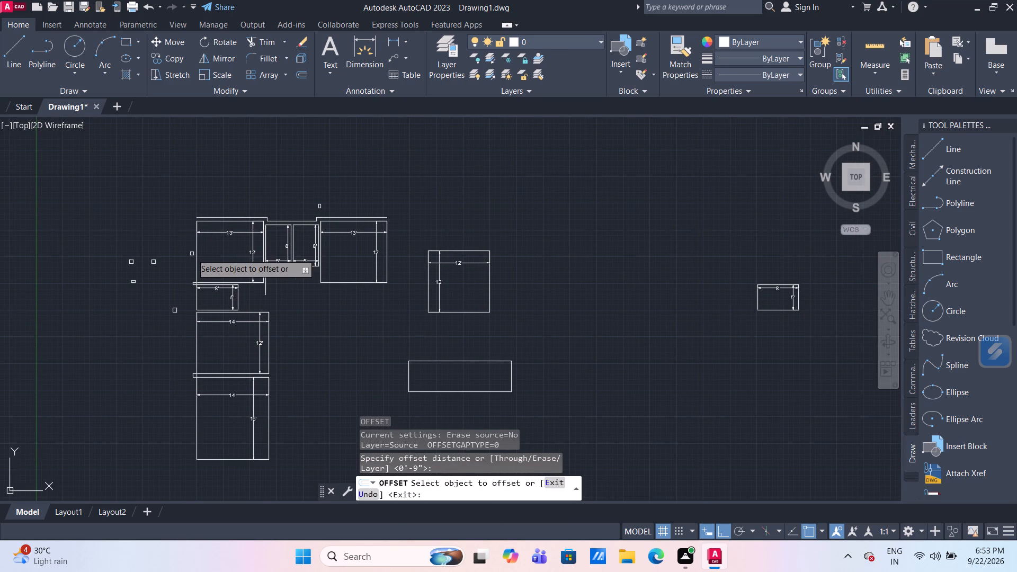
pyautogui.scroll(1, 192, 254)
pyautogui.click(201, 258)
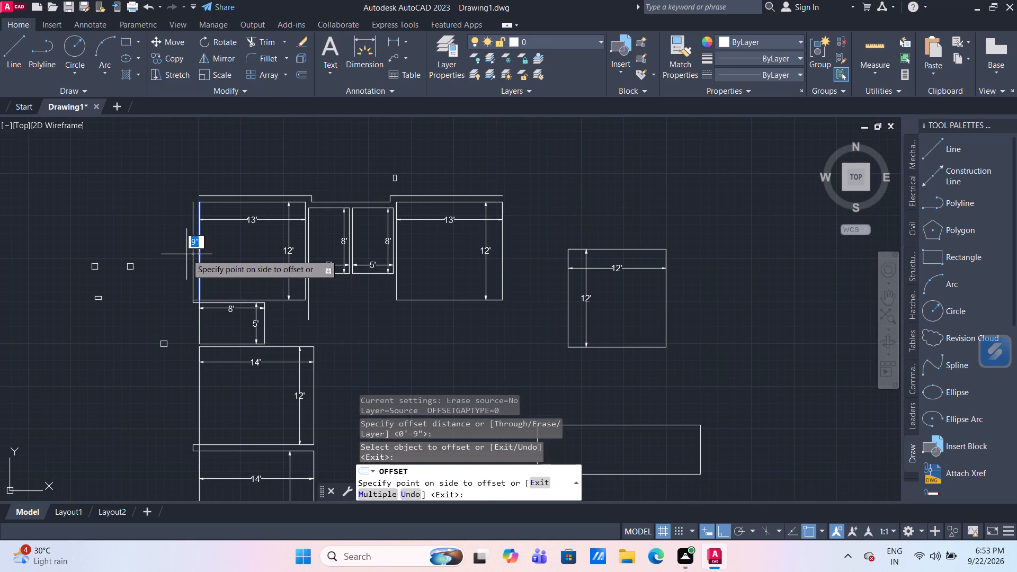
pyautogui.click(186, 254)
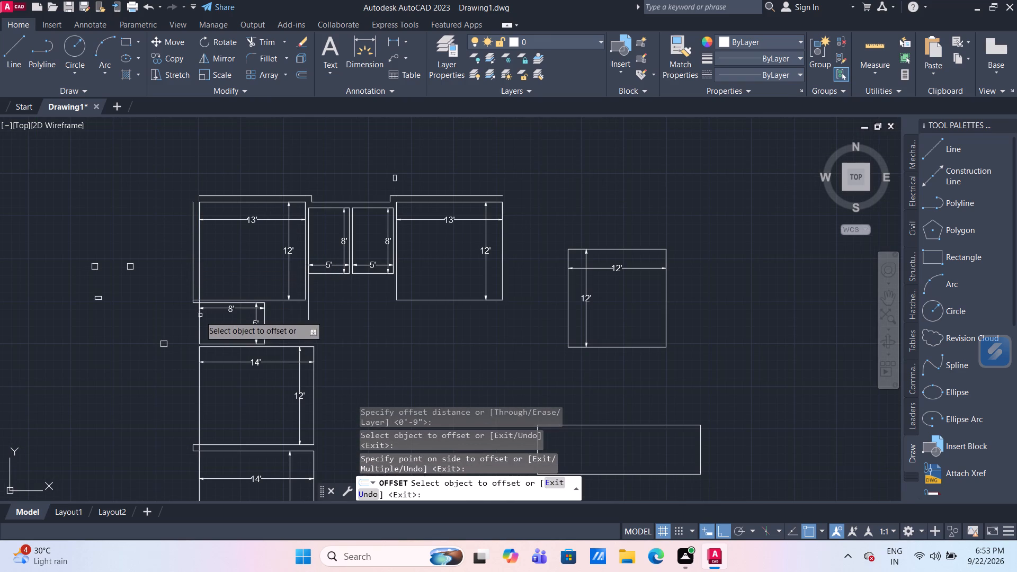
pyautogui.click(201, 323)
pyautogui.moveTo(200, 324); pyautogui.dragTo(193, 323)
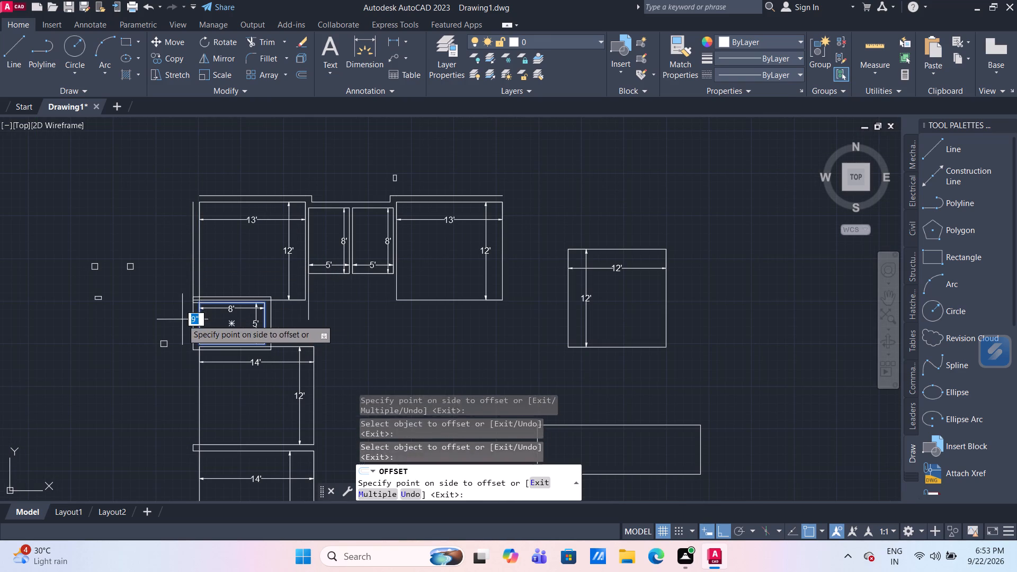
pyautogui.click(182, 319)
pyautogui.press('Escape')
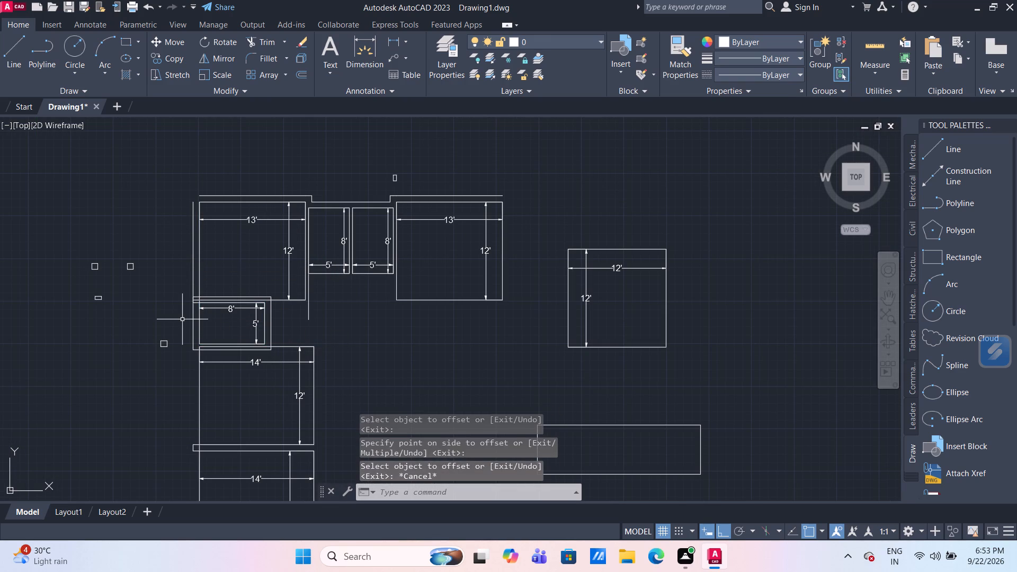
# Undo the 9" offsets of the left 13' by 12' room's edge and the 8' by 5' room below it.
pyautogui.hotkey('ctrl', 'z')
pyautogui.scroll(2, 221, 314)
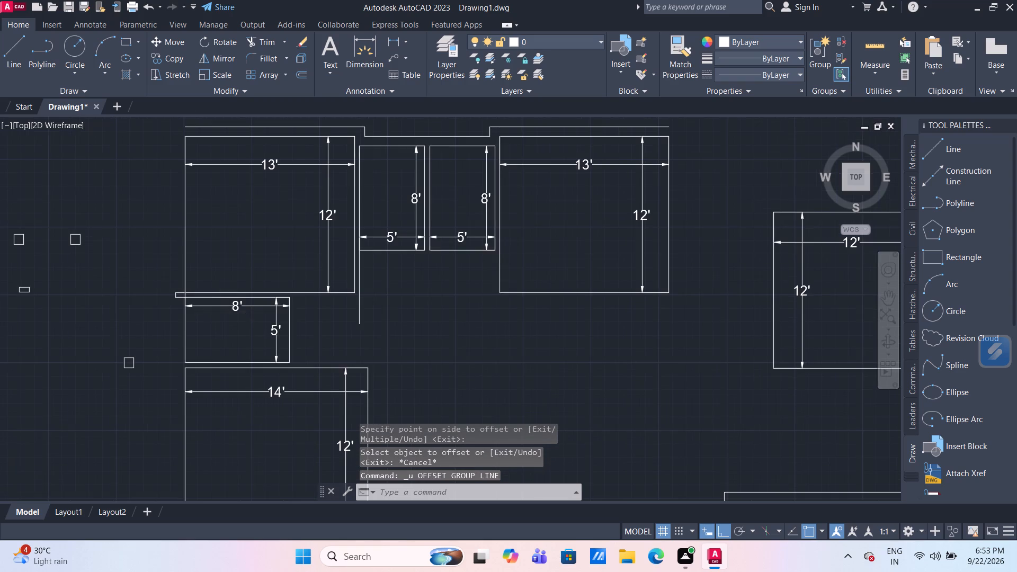
# Offset the left edge of the left 13' by 12' room 9" outward.
pyautogui.scroll(-2, 227, 216)
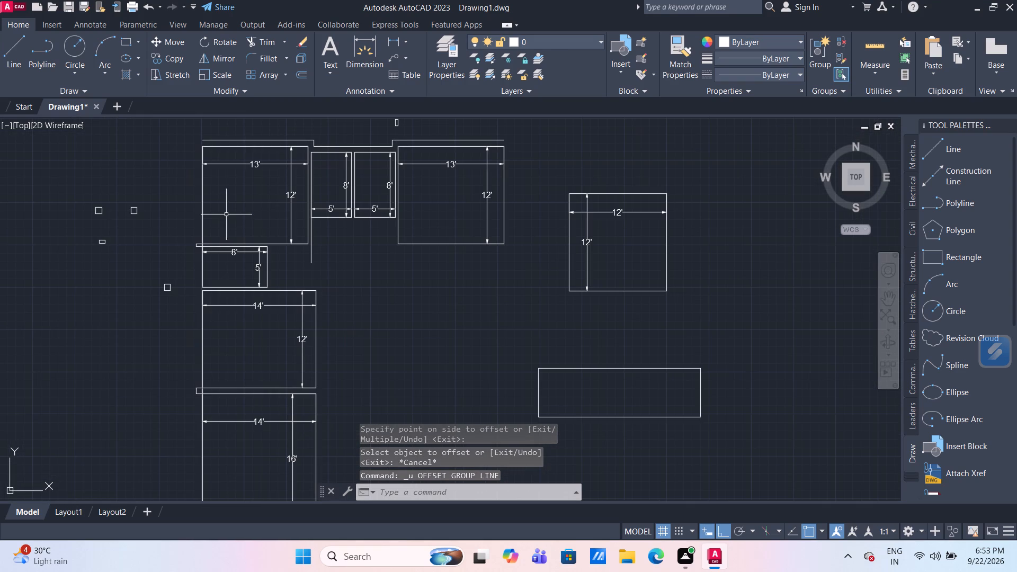
pyautogui.press('o')
pyautogui.press('Return')
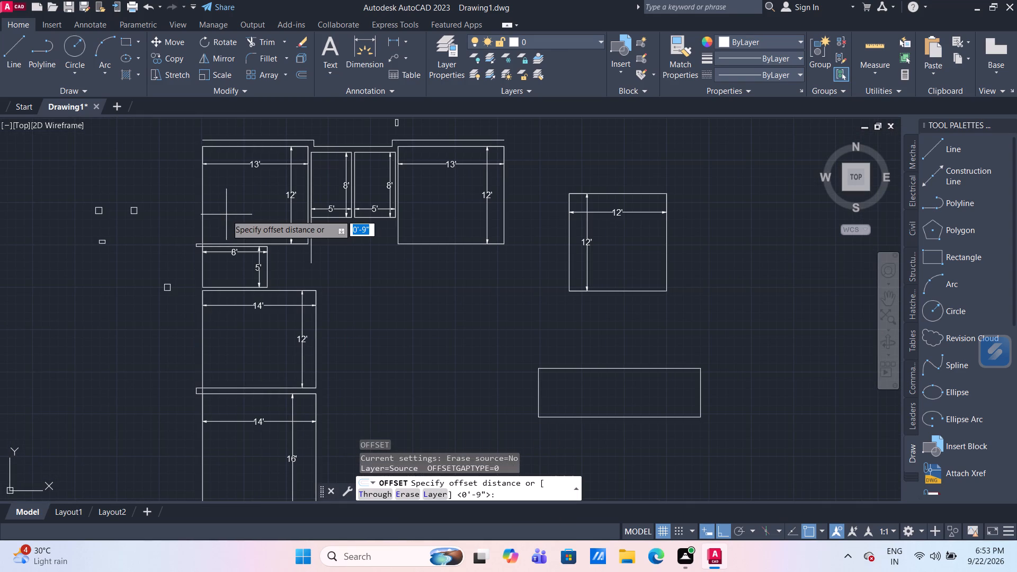
pyautogui.press('Return')
pyautogui.click(202, 212)
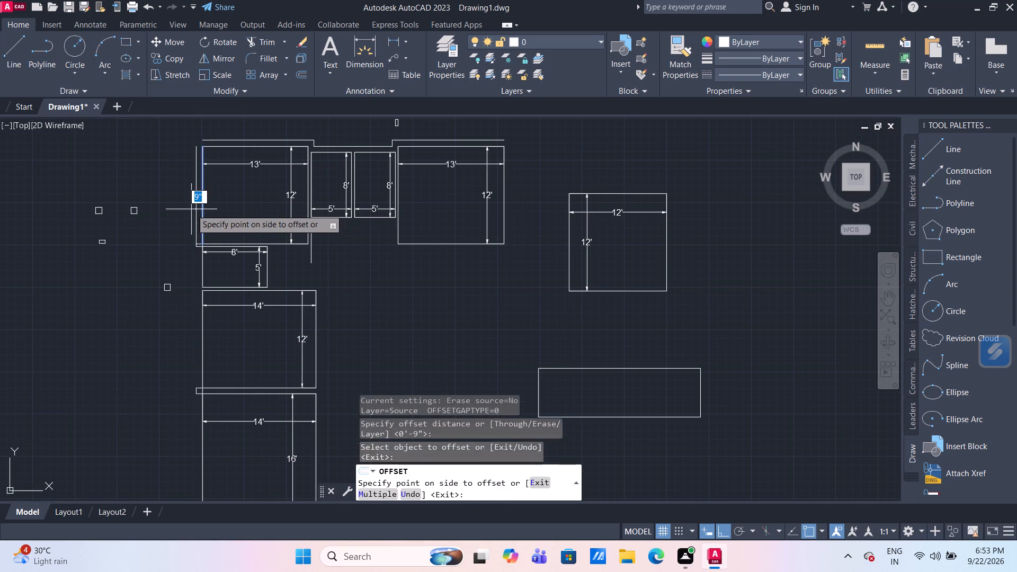
pyautogui.click(191, 209)
pyautogui.press('Escape')
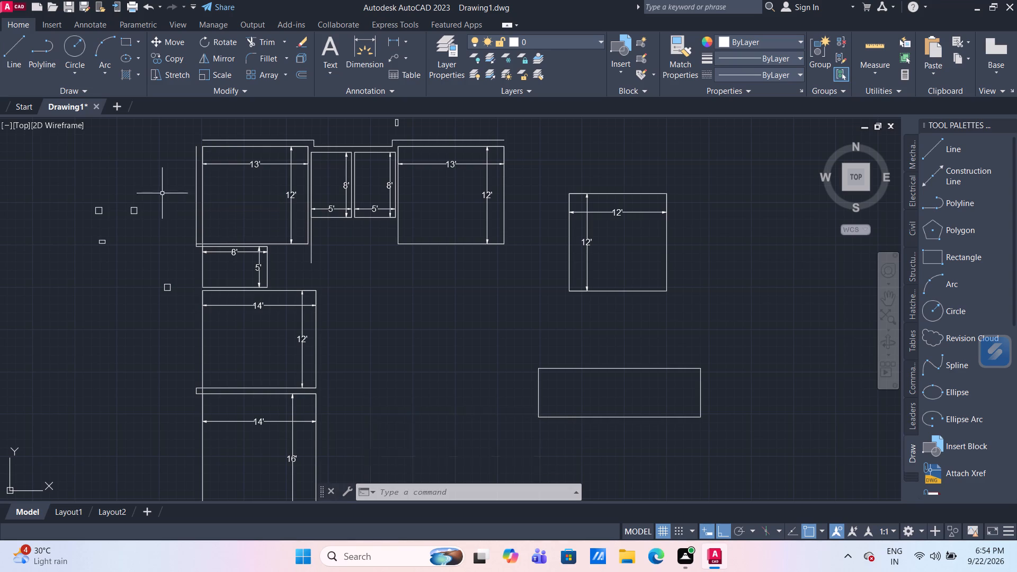
# Explode the left column's 8' by 5', 14' by 12' and 14' by 16' rooms, including their dimensions and the wall rectangle between the 14' rooms.
pyautogui.moveTo(210, 296); pyautogui.dragTo(200, 237, button='middle')
pyautogui.scroll(-2, 216, 270)
pyautogui.scroll(1, 262, 374)
pyautogui.moveTo(266, 374); pyautogui.dragTo(258, 352)
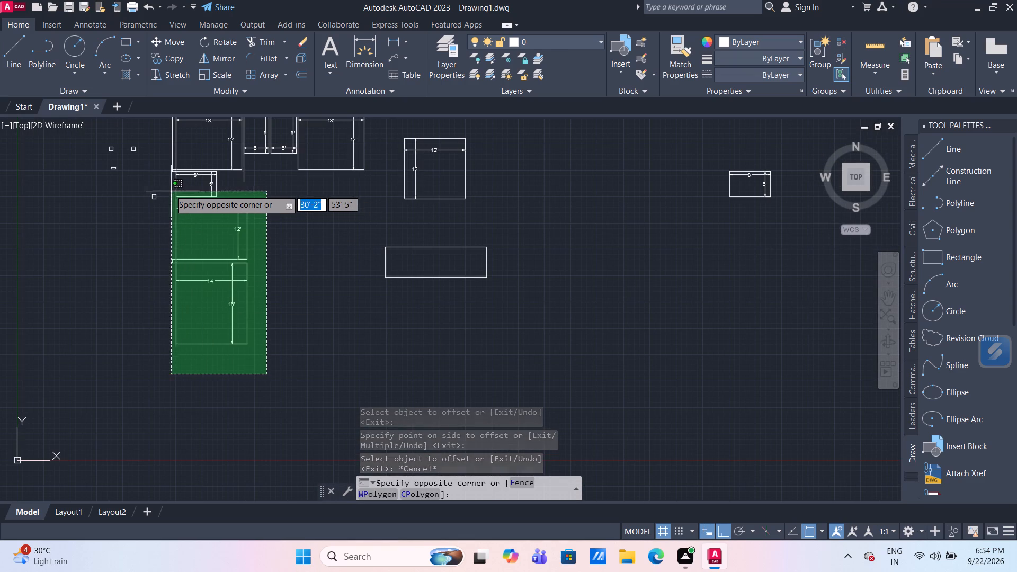
pyautogui.click(166, 188)
pyautogui.scroll(2, 190, 189)
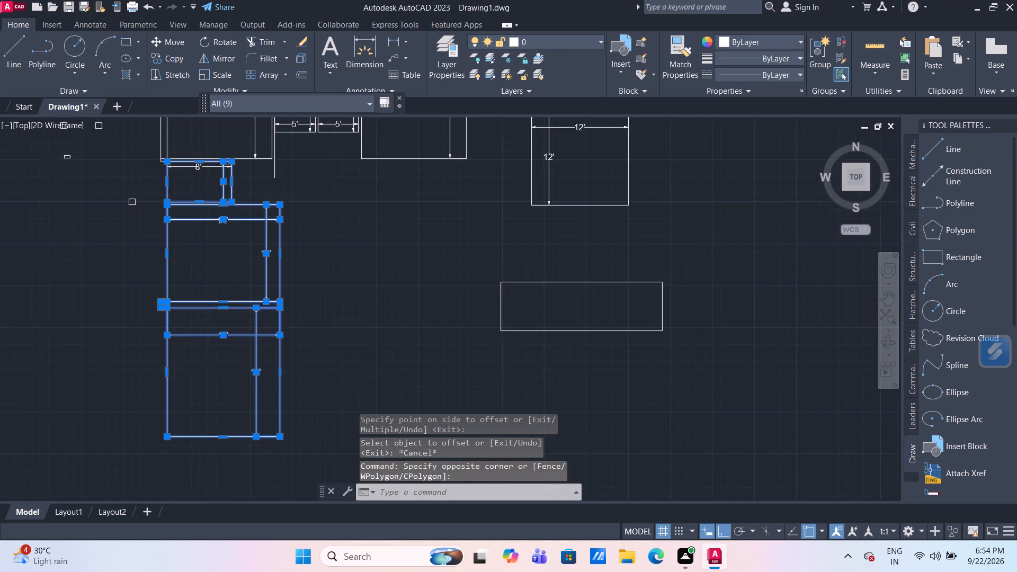
pyautogui.moveTo(191, 187); pyautogui.dragTo(202, 296, button='middle')
pyautogui.scroll(3, 218, 282)
pyautogui.moveTo(286, 254); pyautogui.dragTo(269, 238)
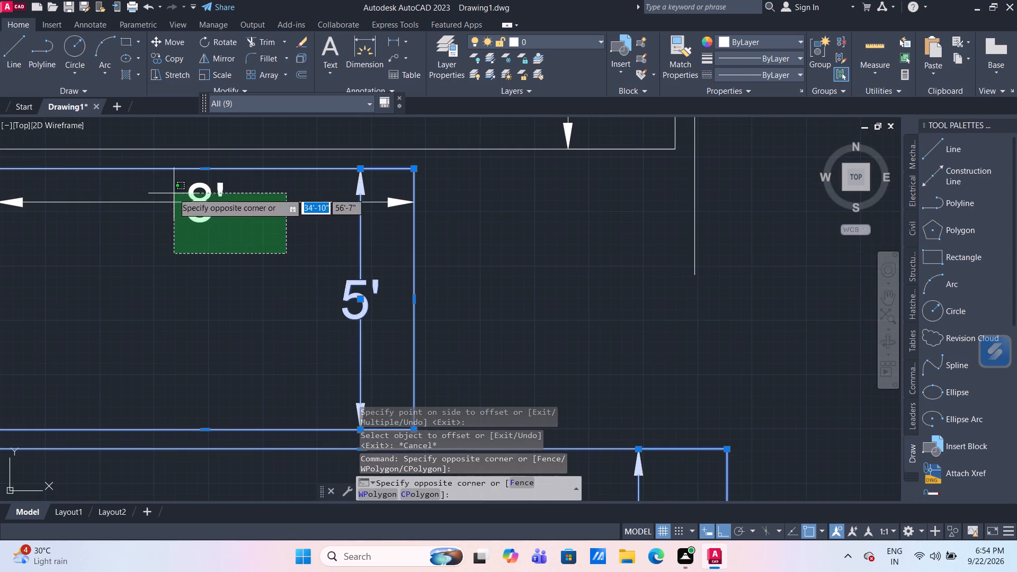
pyautogui.click(162, 174)
pyautogui.click(300, 58)
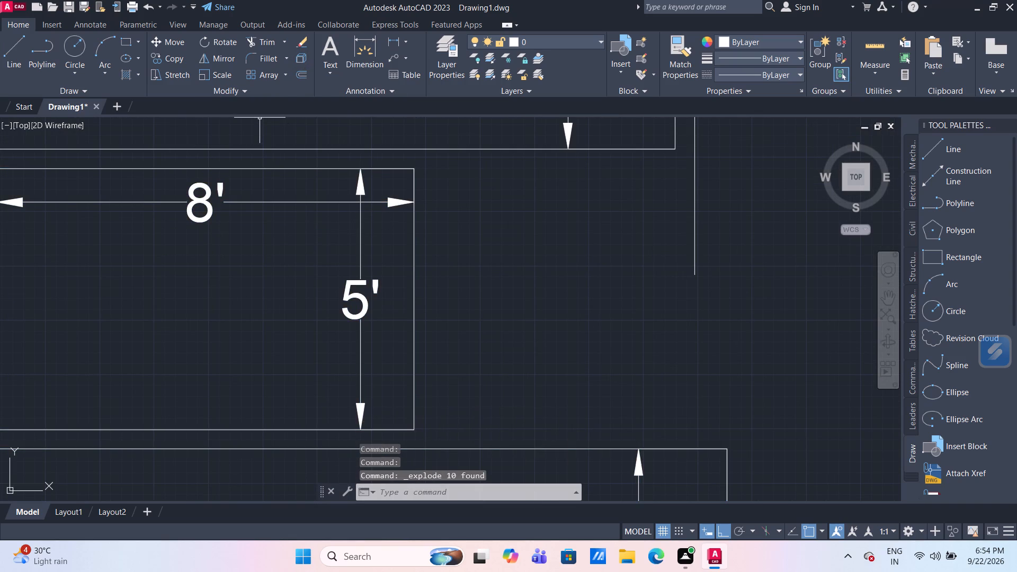
# Offset the left edges of the 8' by 5', 14' by 12' and 14' by 16' rooms 9" outward.
pyautogui.scroll(-3, 236, 278)
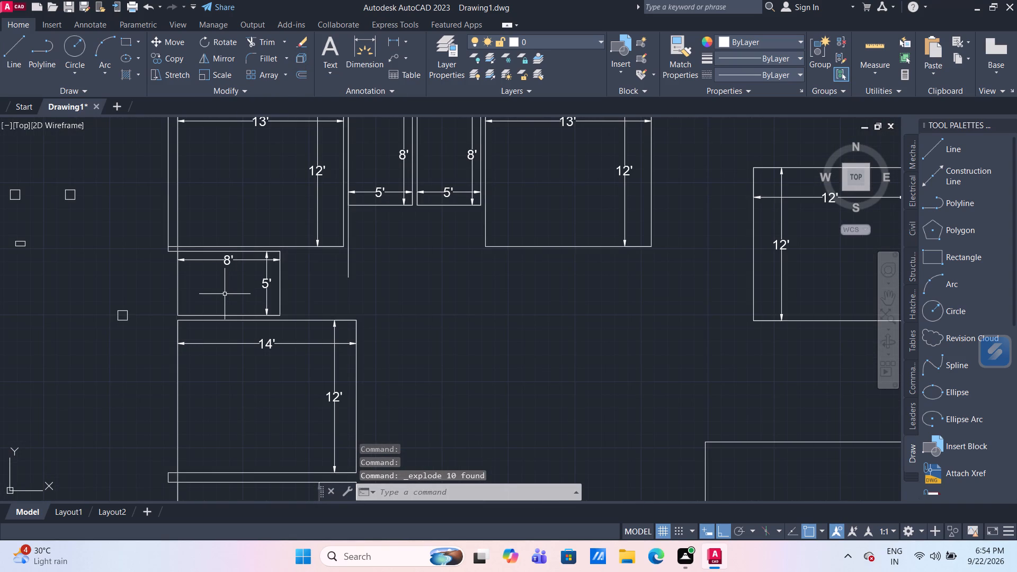
pyautogui.press('o')
pyautogui.press('Return')
pyautogui.press('Return')
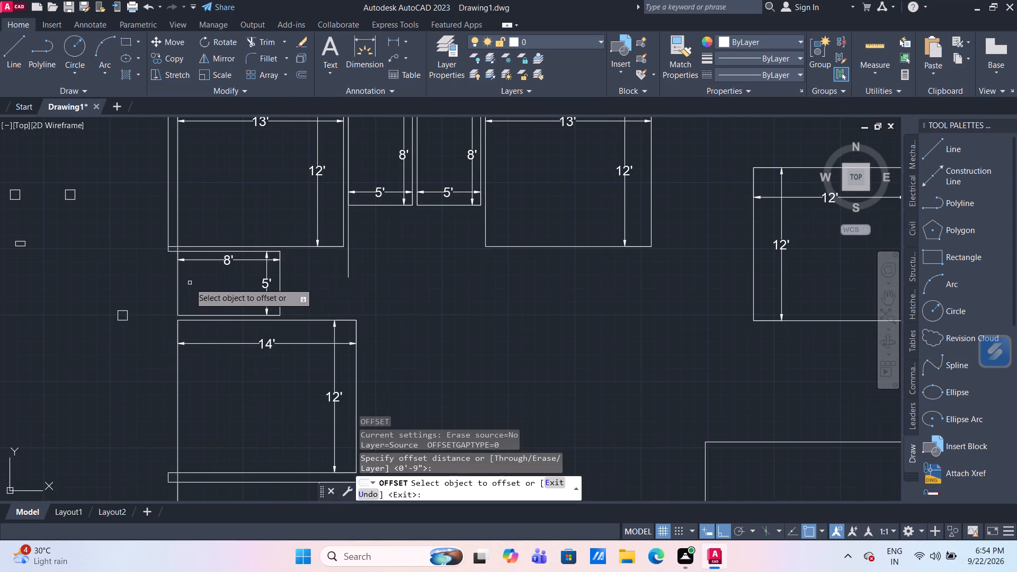
pyautogui.click(177, 288)
pyautogui.click(167, 287)
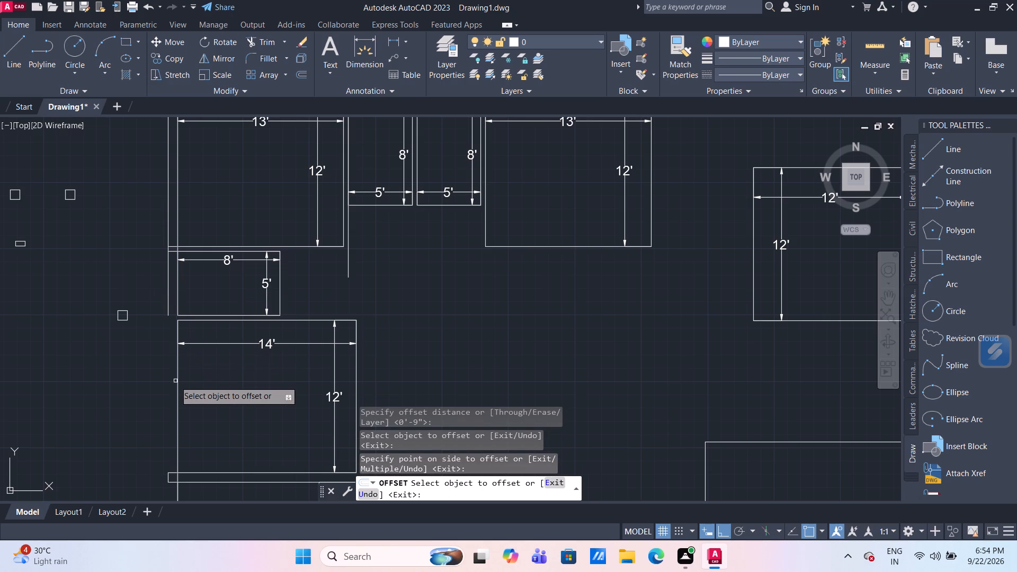
pyautogui.scroll(-2, 184, 383)
pyautogui.moveTo(197, 385); pyautogui.dragTo(245, 314, button='middle')
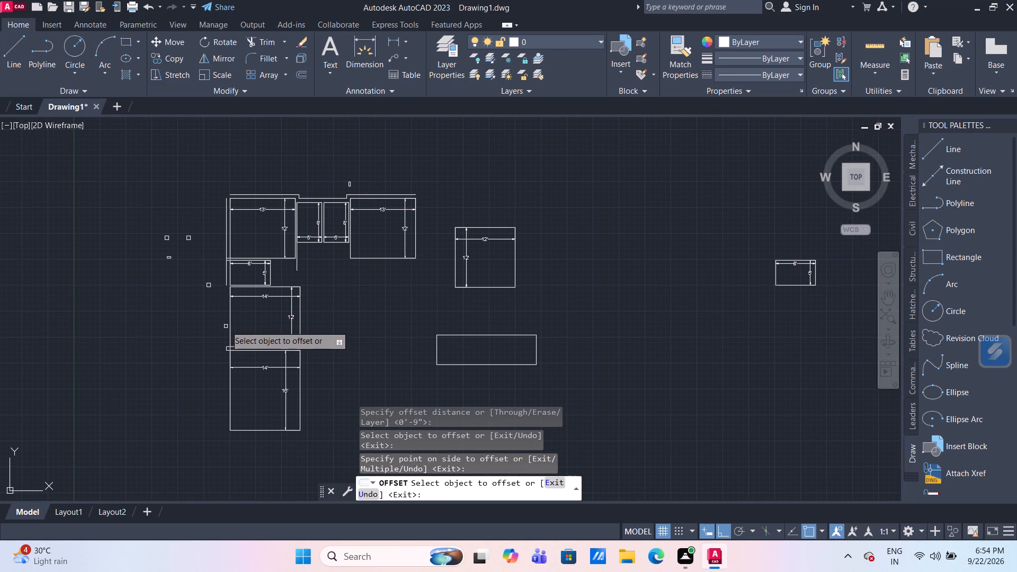
pyautogui.click(231, 326)
pyautogui.click(213, 324)
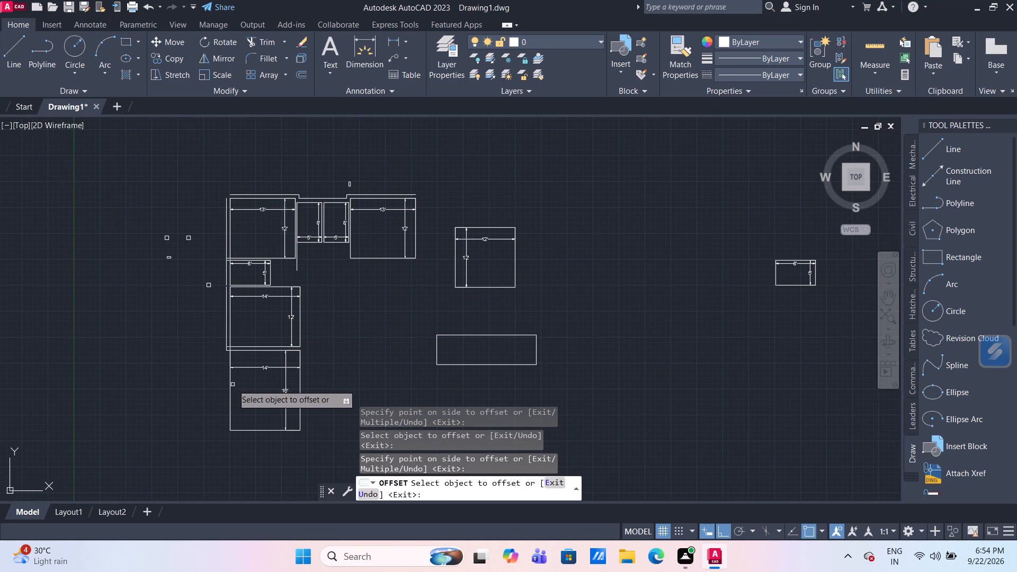
pyautogui.click(229, 386)
pyautogui.click(188, 387)
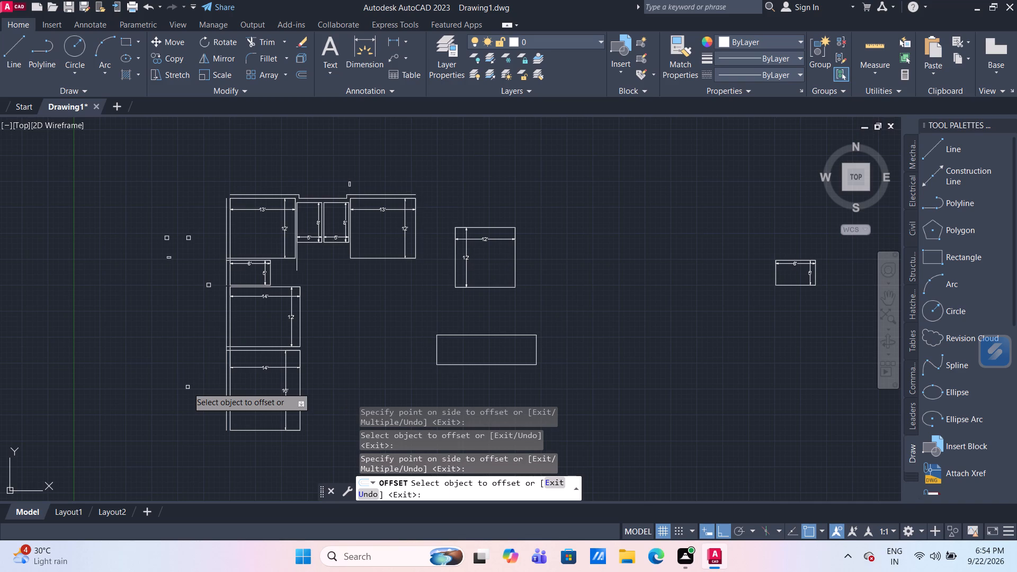
pyautogui.press('Escape')
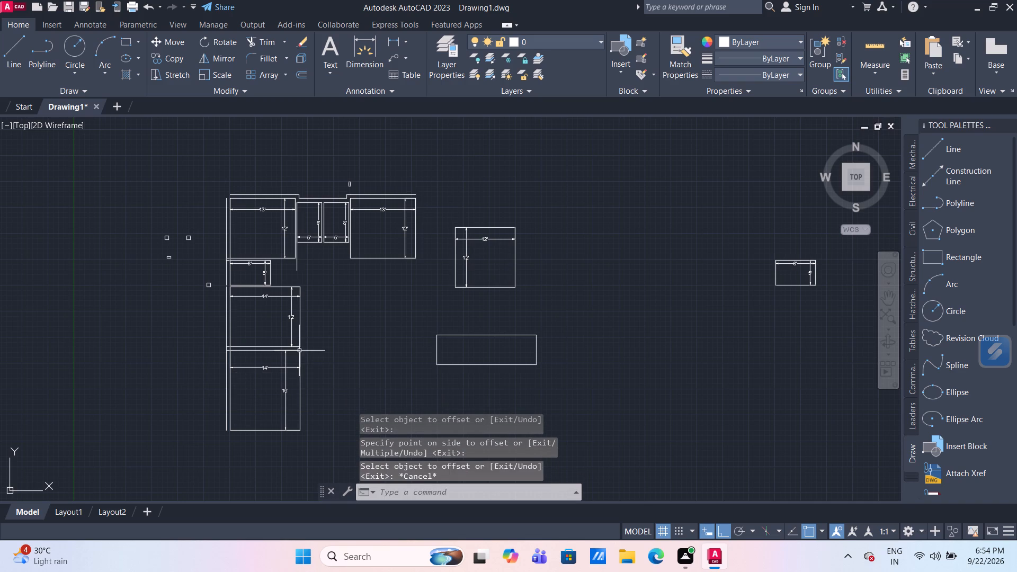
# Move the 14' by 12' room, with its dimension pieces and outer wall line, 1' to the left.
pyautogui.scroll(2, 269, 338)
pyautogui.moveTo(258, 306); pyautogui.dragTo(332, 360, button='middle')
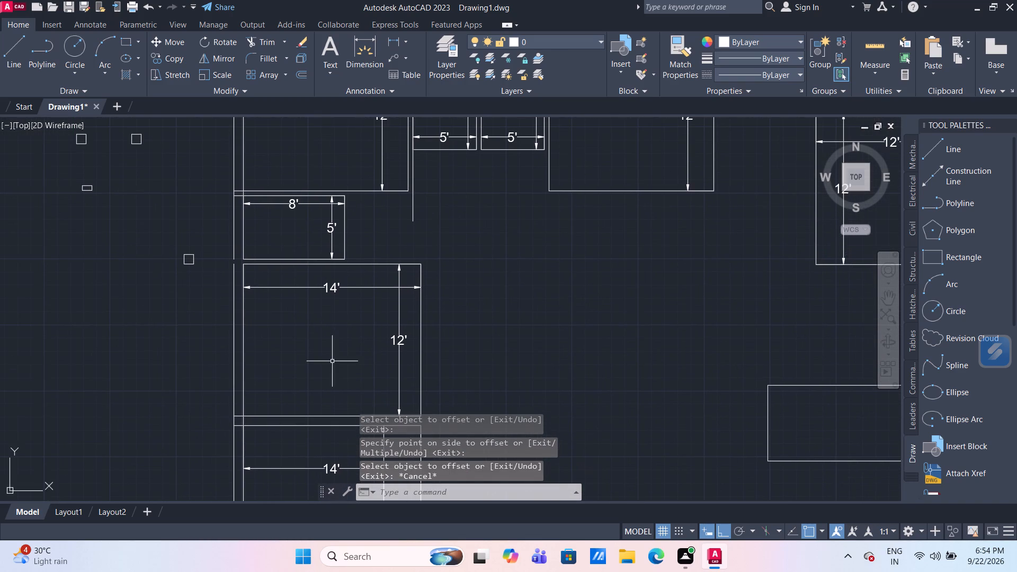
pyautogui.scroll(-1, 332, 361)
pyautogui.moveTo(376, 219); pyautogui.dragTo(361, 200, button='middle')
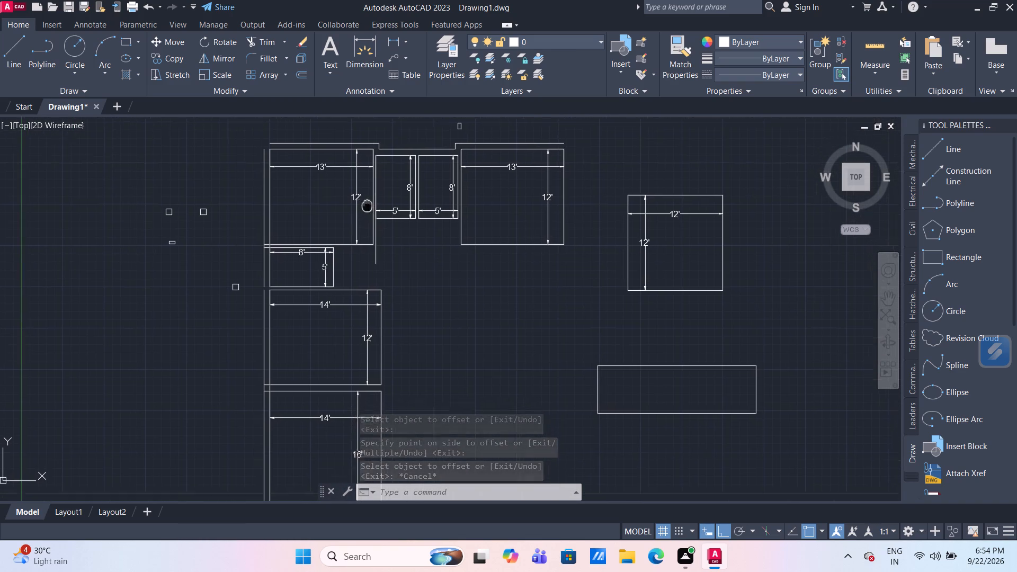
pyautogui.moveTo(361, 200); pyautogui.dragTo(335, 171, button='middle')
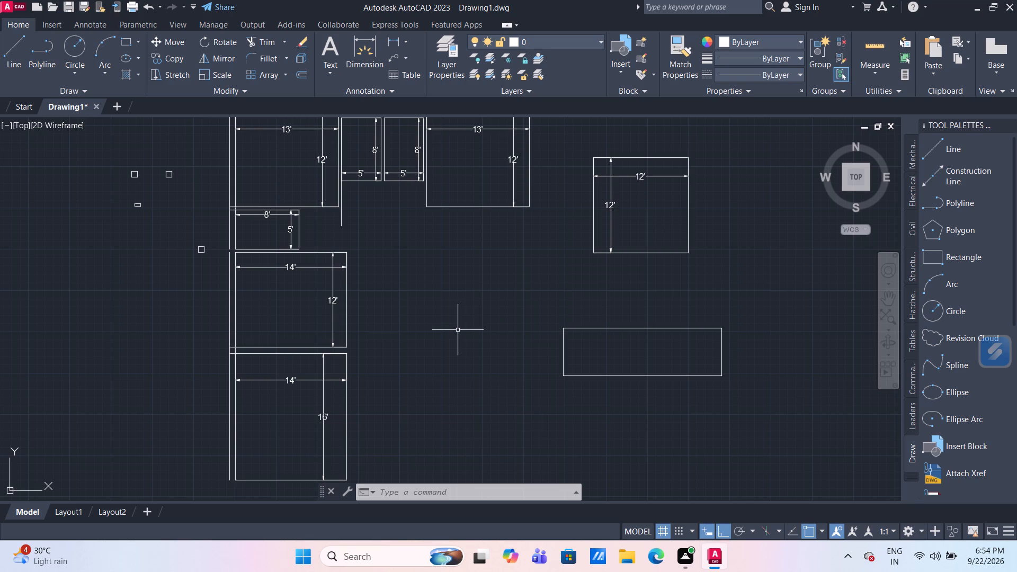
pyautogui.click(376, 307)
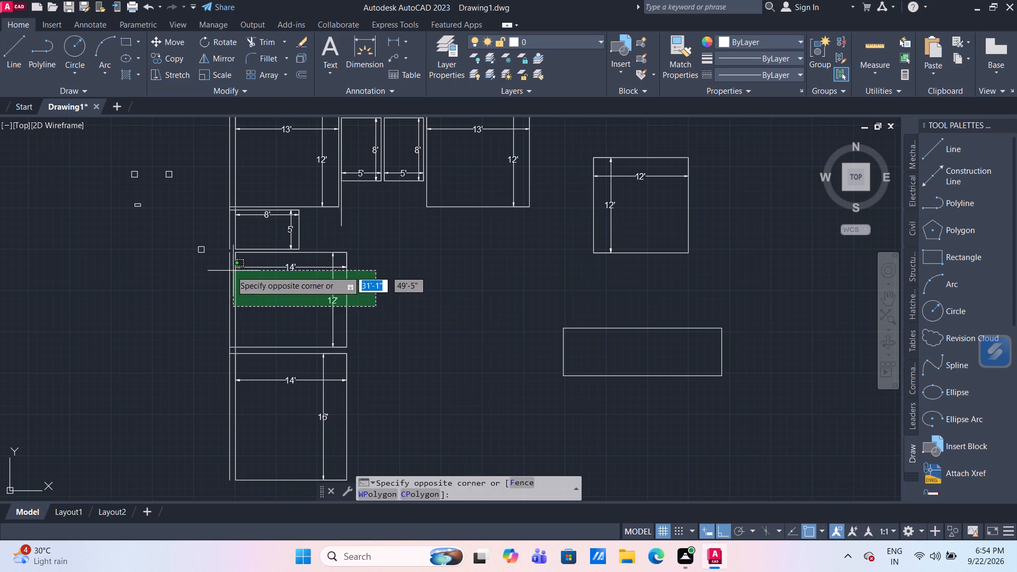
pyautogui.click(210, 263)
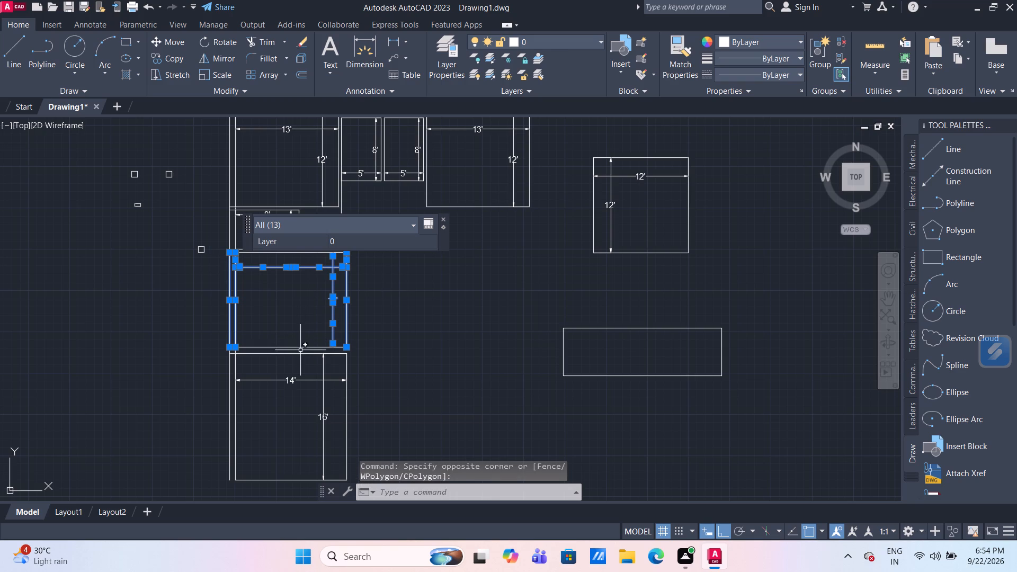
pyautogui.click(297, 347)
pyautogui.moveTo(295, 315); pyautogui.dragTo(234, 377, button='middle')
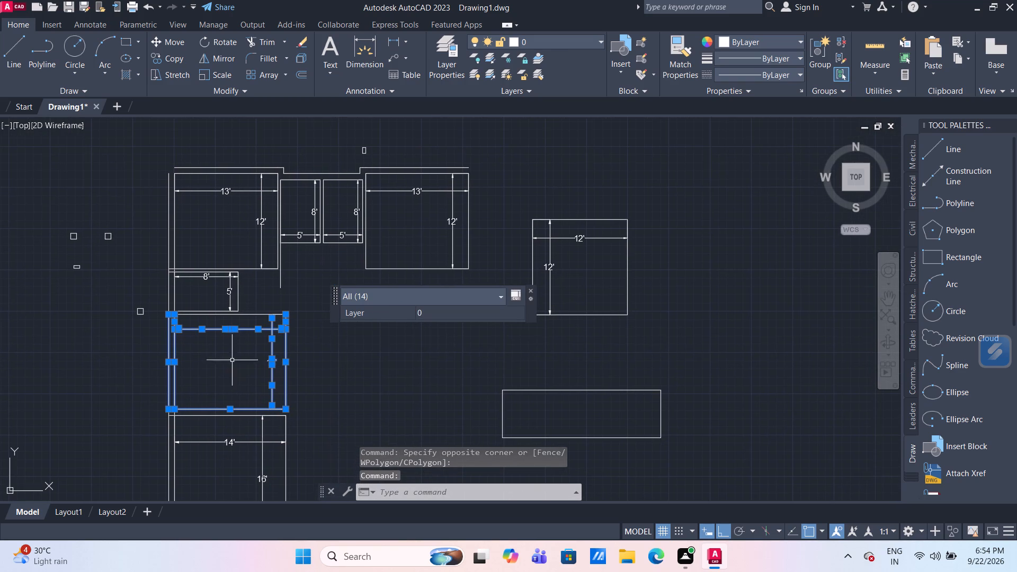
pyautogui.click(252, 314)
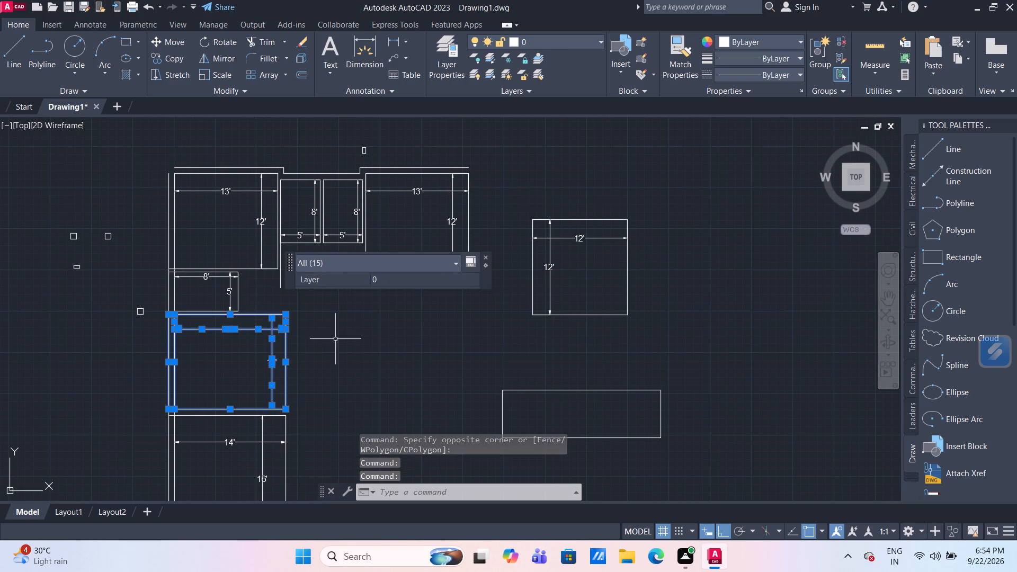
pyautogui.press('m')
pyautogui.press('Return')
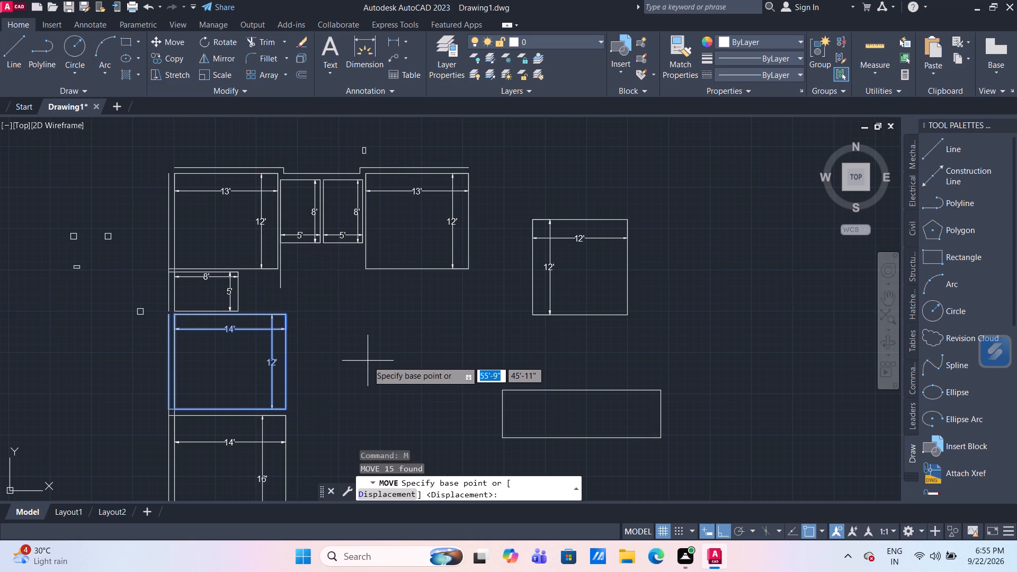
pyautogui.scroll(2, 316, 415)
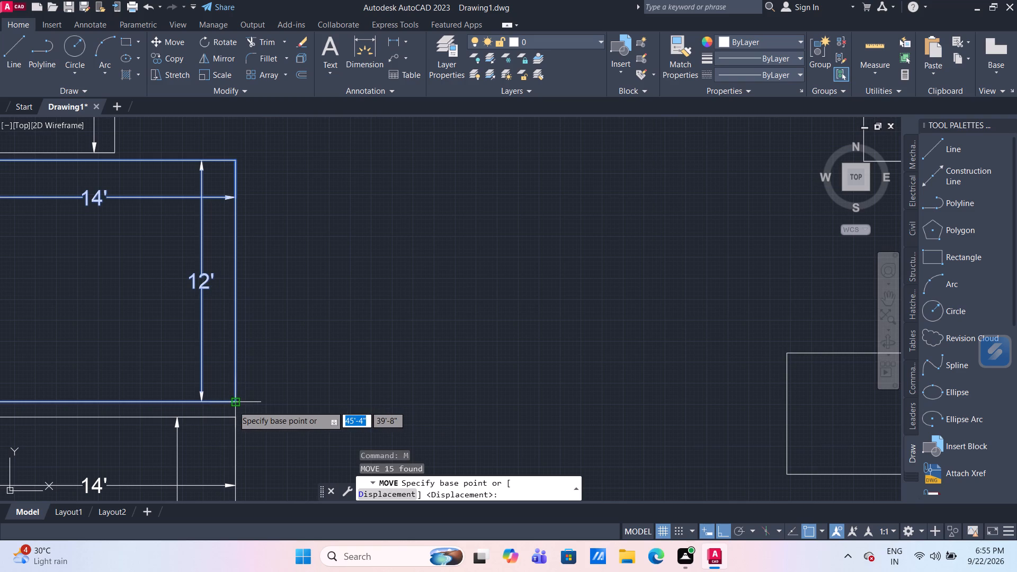
pyautogui.click(233, 406)
pyautogui.moveTo(173, 403); pyautogui.dragTo(251, 392, button='middle')
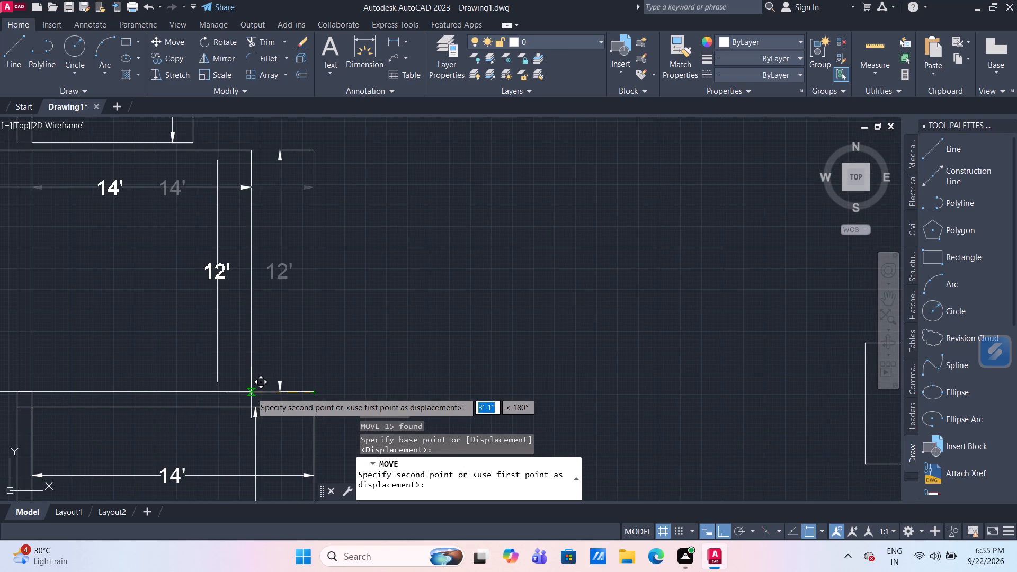
pyautogui.write("1'")
pyautogui.press('Return')
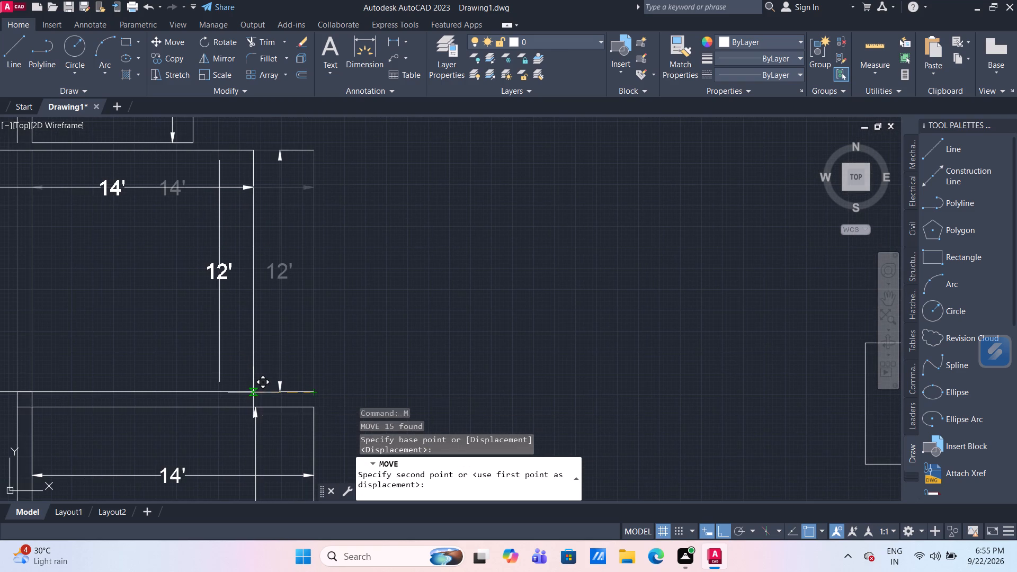
# Delete the two short leftover dimension extension lines protruding from the right corners of the shifted 14' by 12' room.
pyautogui.scroll(-1, 315, 364)
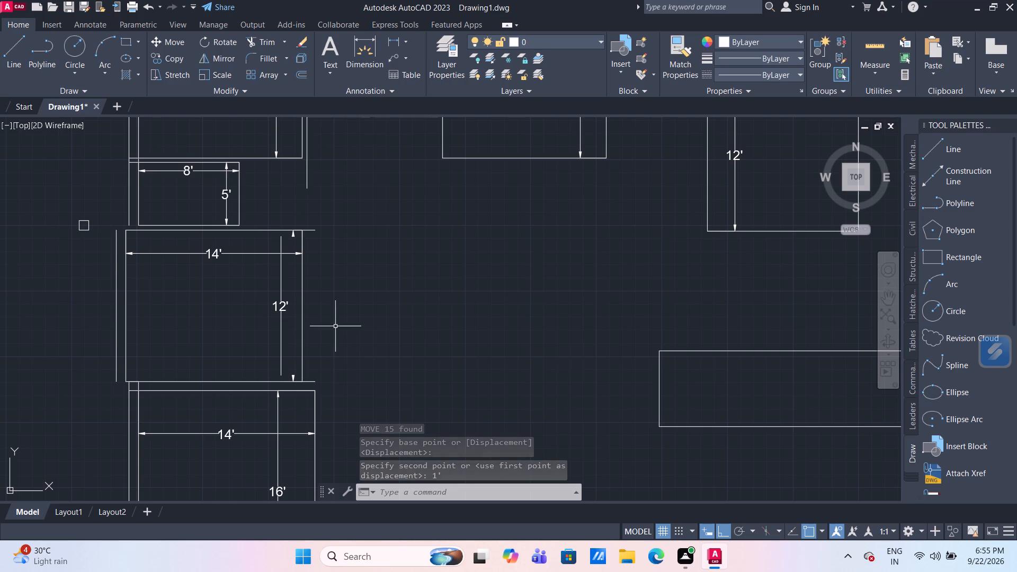
pyautogui.click(315, 229)
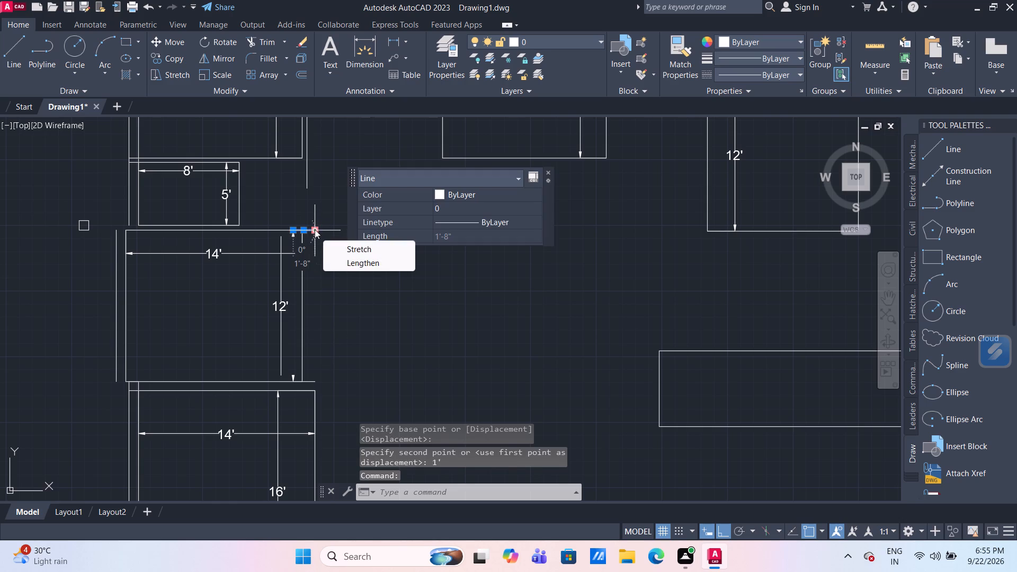
pyautogui.click(309, 382)
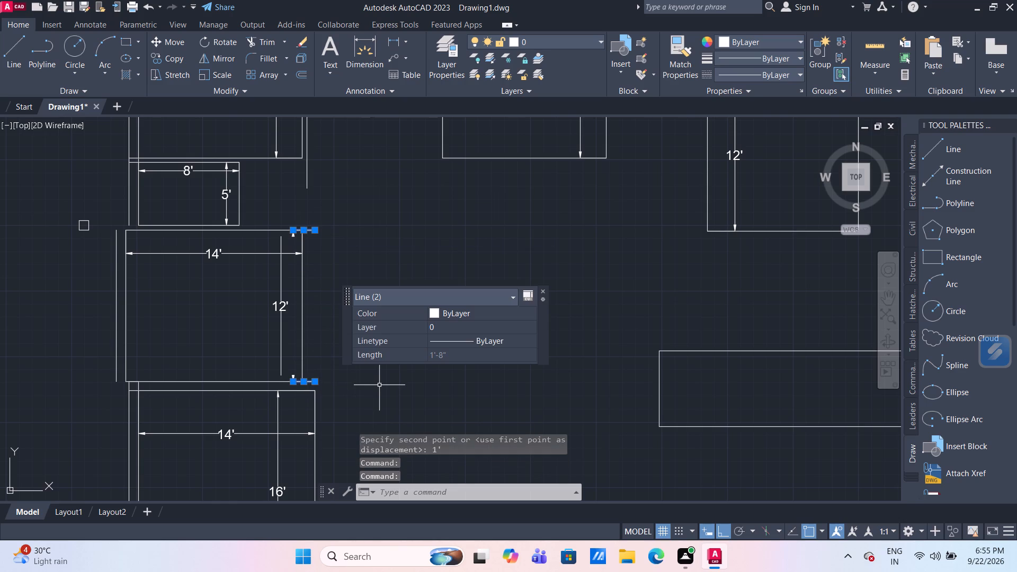
pyautogui.press('Delete')
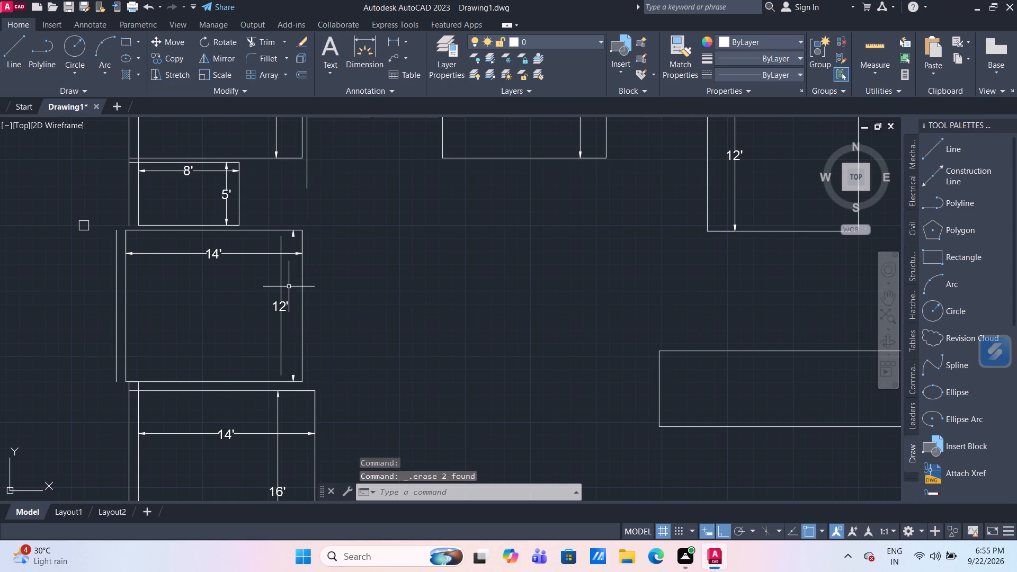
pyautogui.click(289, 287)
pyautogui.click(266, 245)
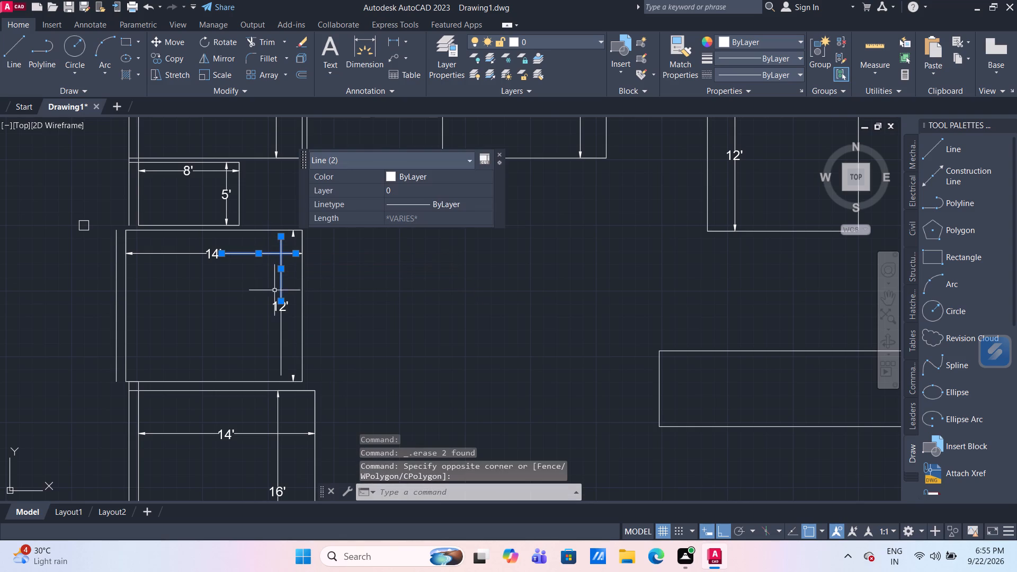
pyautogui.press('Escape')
# Delete the exploded 12' vertical dimension inside the 14' by 12' room, including its arrowheads, text and line pieces.
pyautogui.scroll(1, 288, 355)
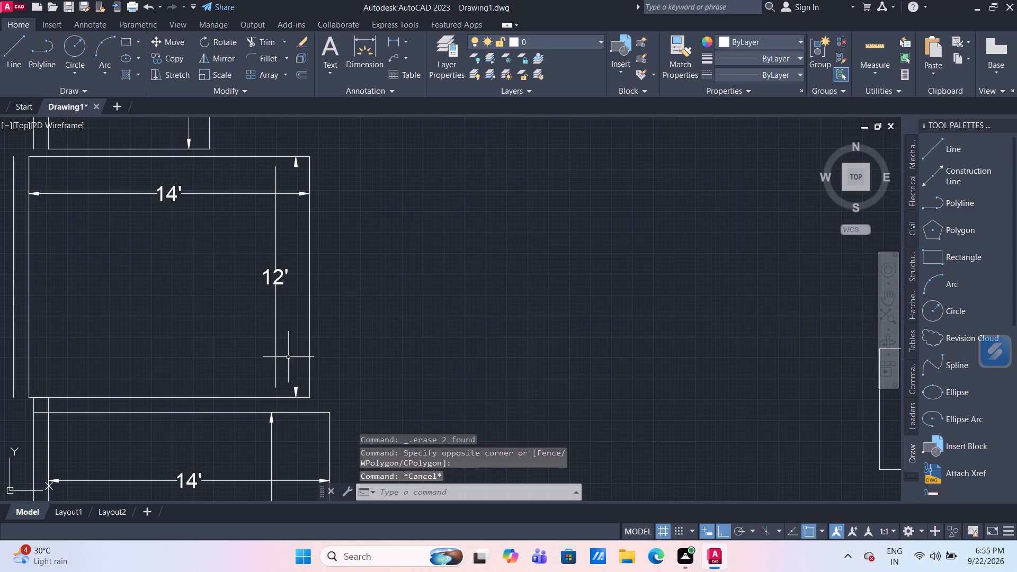
pyautogui.click(296, 394)
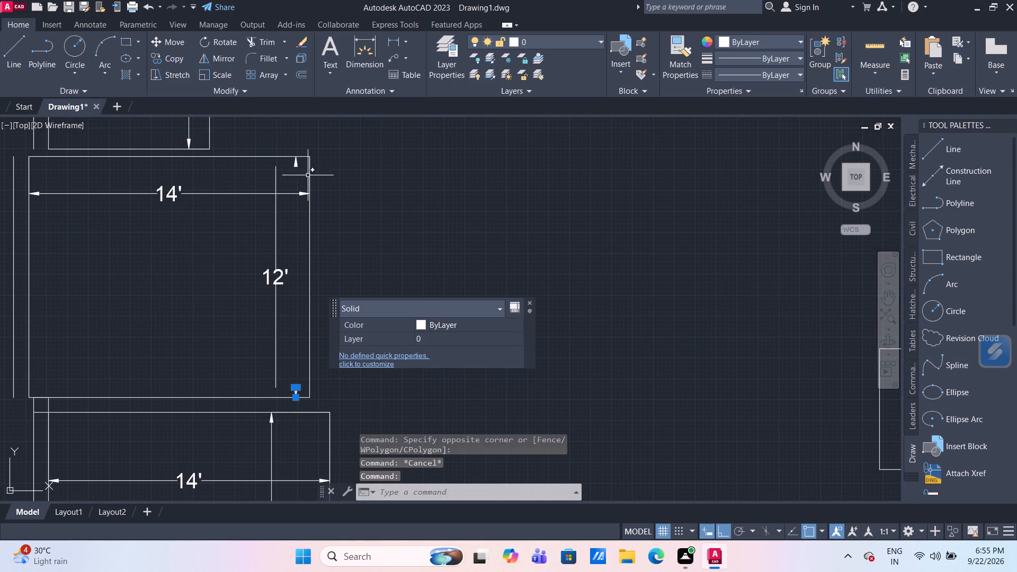
pyautogui.click(295, 165)
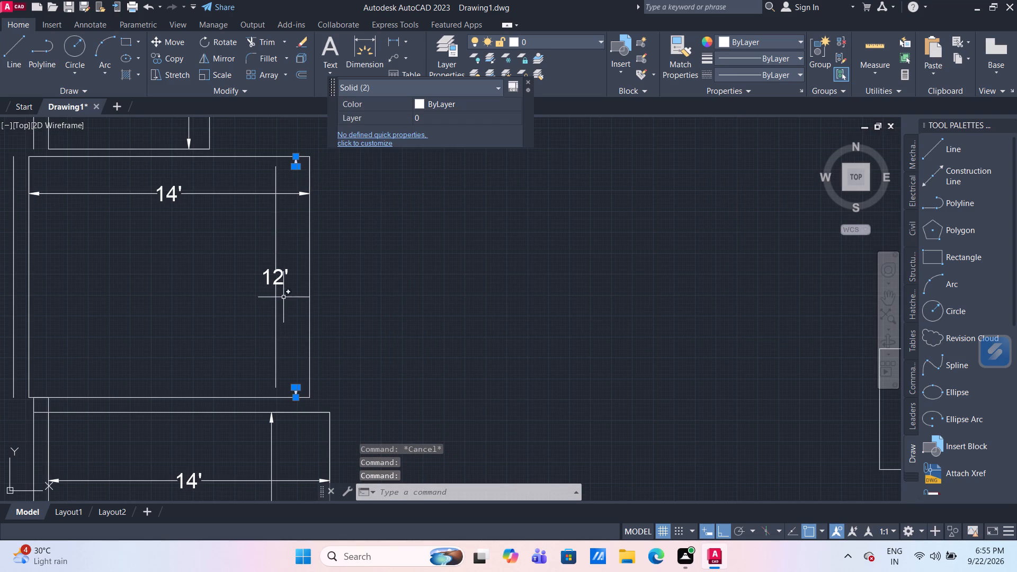
pyautogui.moveTo(285, 305); pyautogui.dragTo(267, 282)
pyautogui.click(242, 248)
pyautogui.press('Delete')
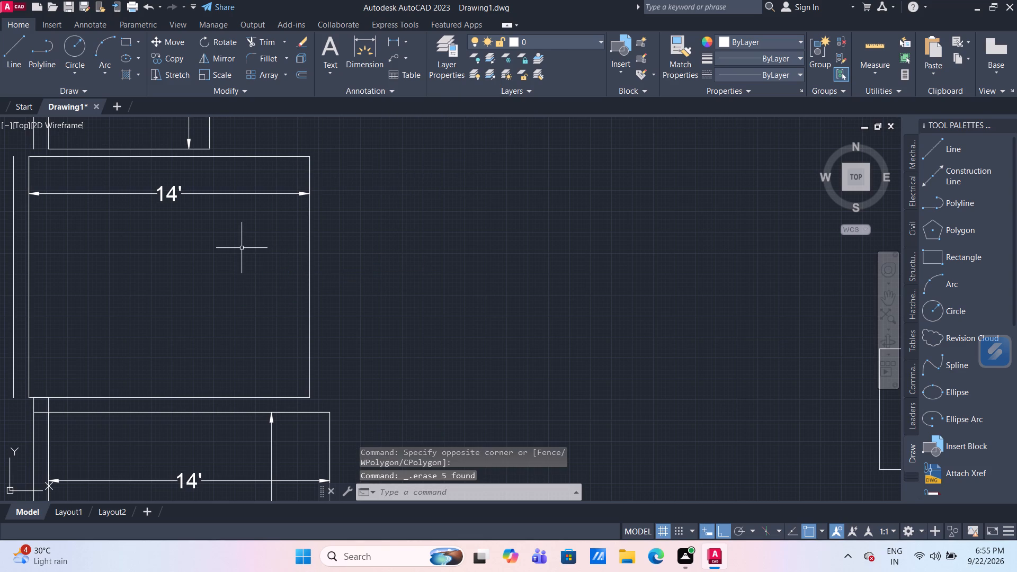
# Examine the left column's room layout and outer wall lines, focusing on the shifted 14' by 12' room.
pyautogui.scroll(-3, 245, 250)
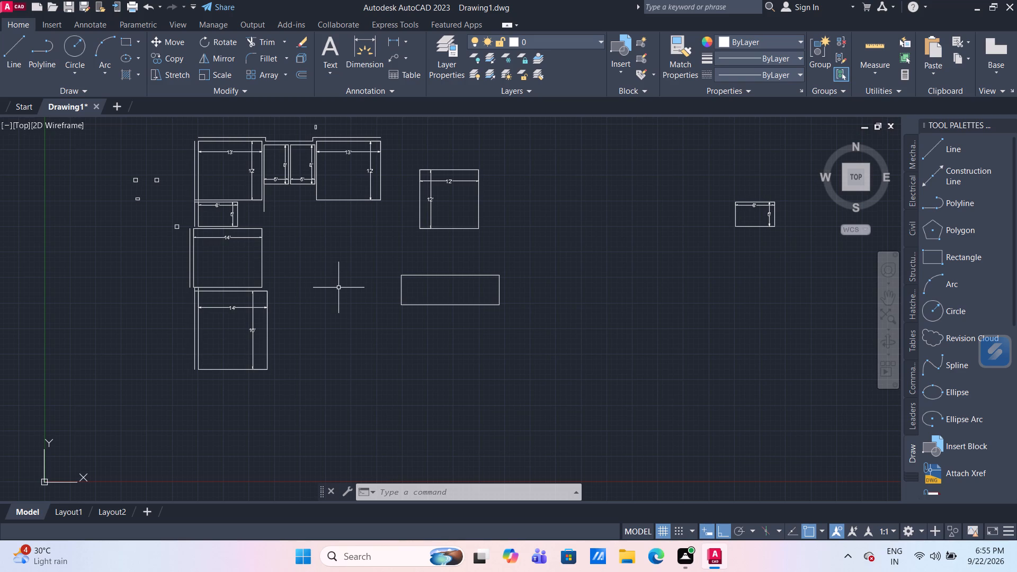
pyautogui.scroll(2, 269, 265)
pyautogui.moveTo(273, 251); pyautogui.dragTo(270, 315, button='middle')
pyautogui.scroll(-1, 316, 287)
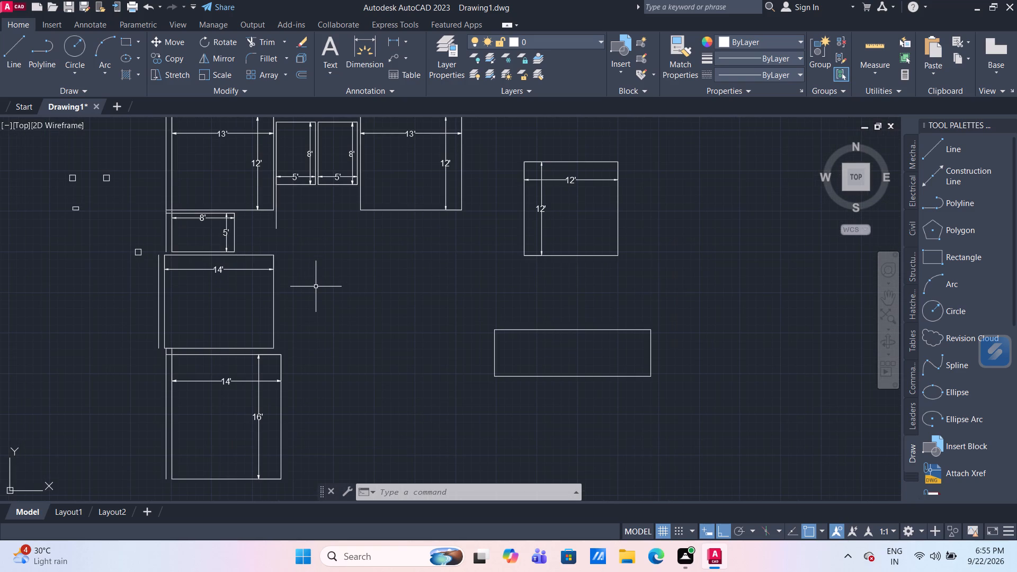
pyautogui.scroll(-1, 316, 287)
pyautogui.scroll(1, 305, 260)
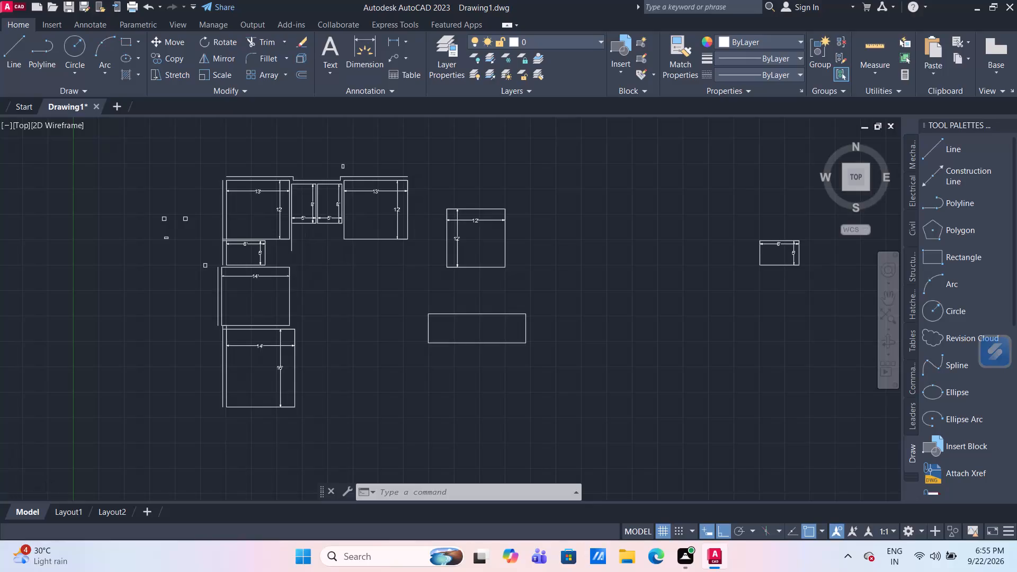
pyautogui.moveTo(301, 312); pyautogui.dragTo(295, 275, button='middle')
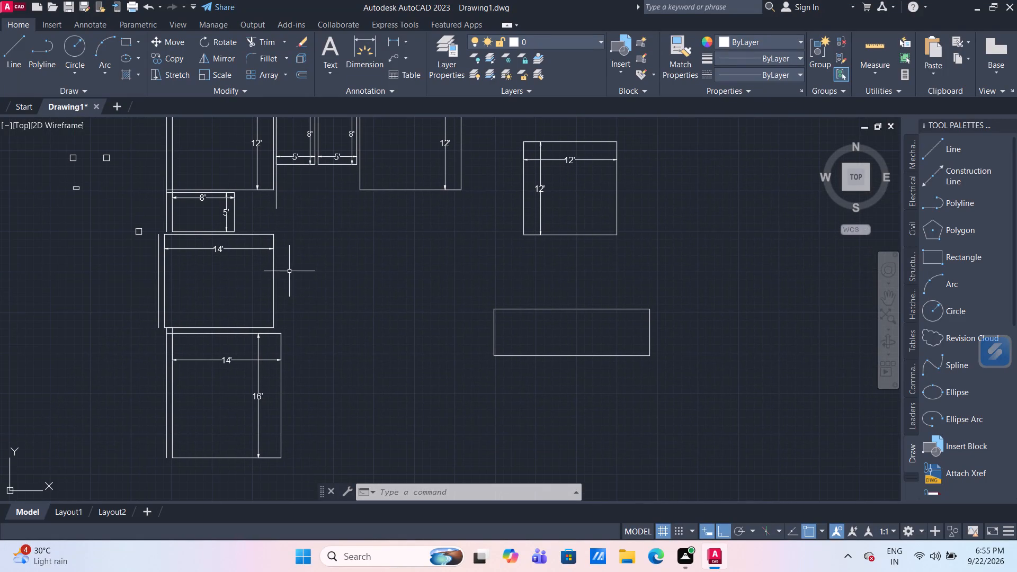
pyautogui.scroll(2, 172, 257)
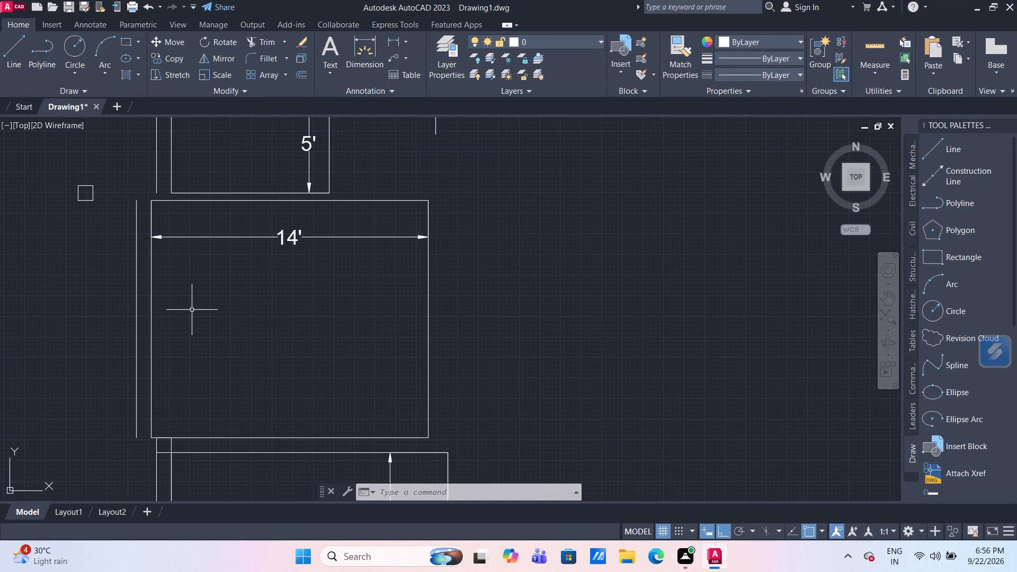
pyautogui.scroll(-2, 192, 310)
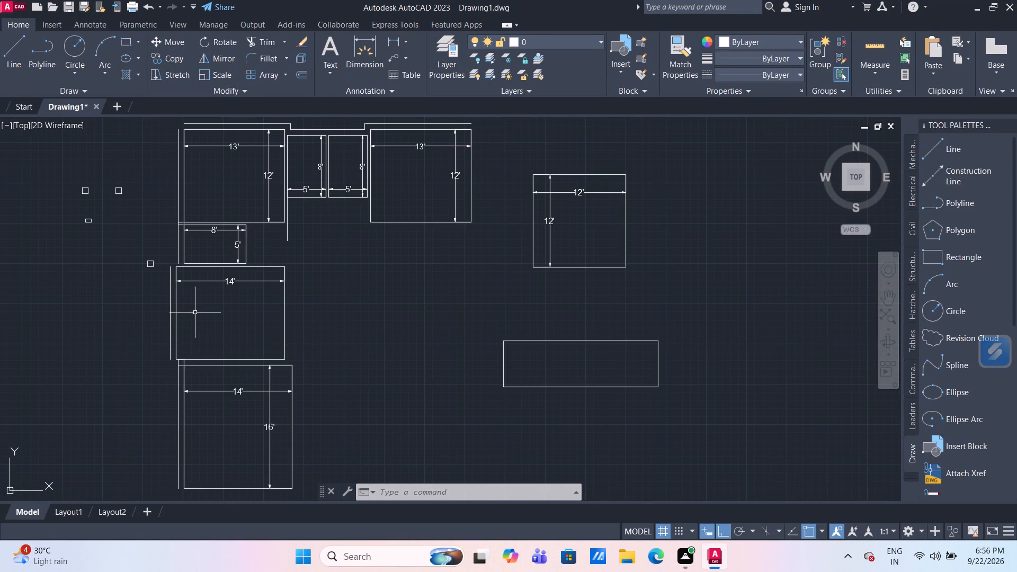
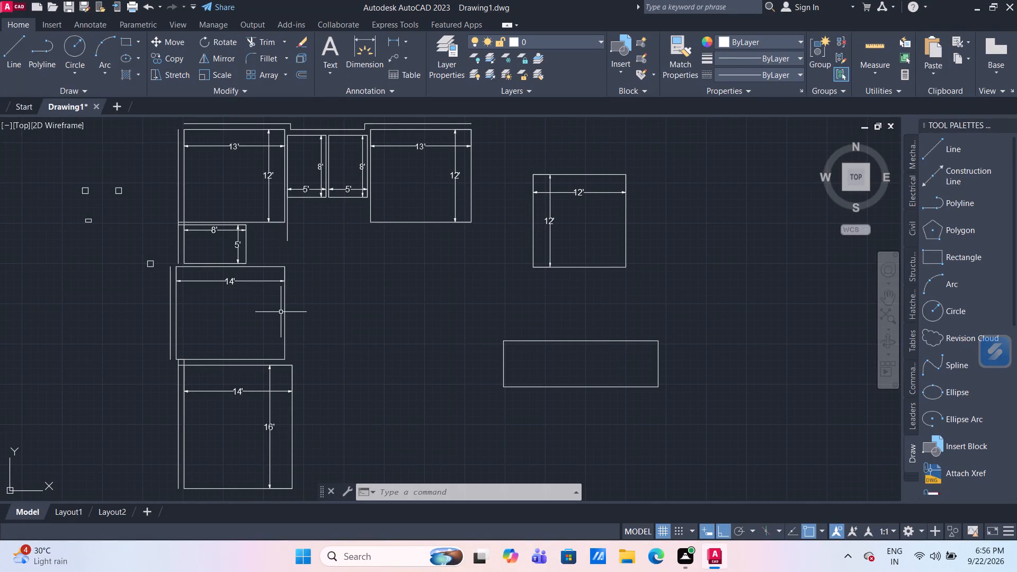
# Delete the vertical line between the left 13' by 12' room and the adjacent 5' by 8' room that extends below them.
pyautogui.scroll(1, 276, 310)
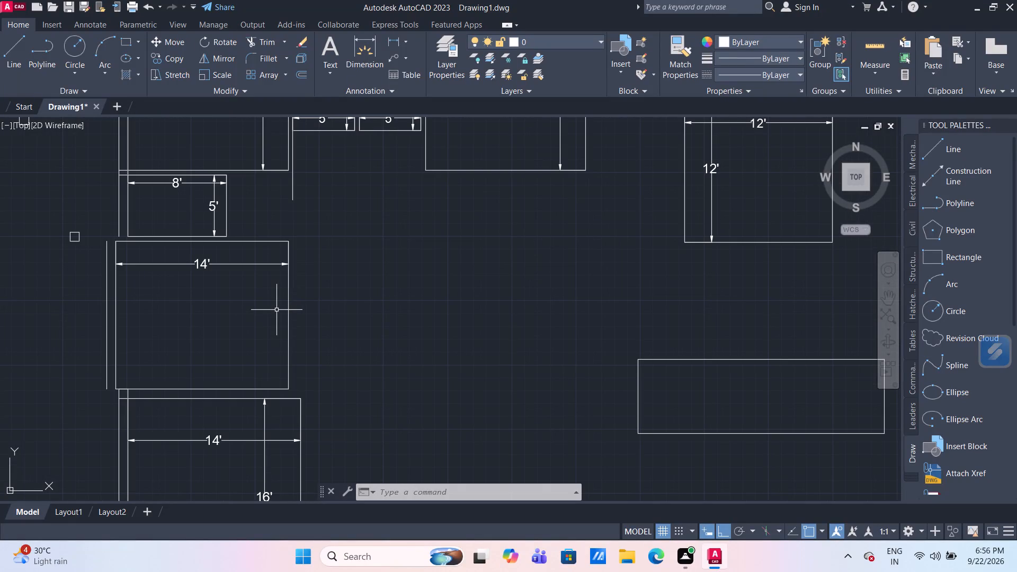
pyautogui.scroll(-1, 276, 310)
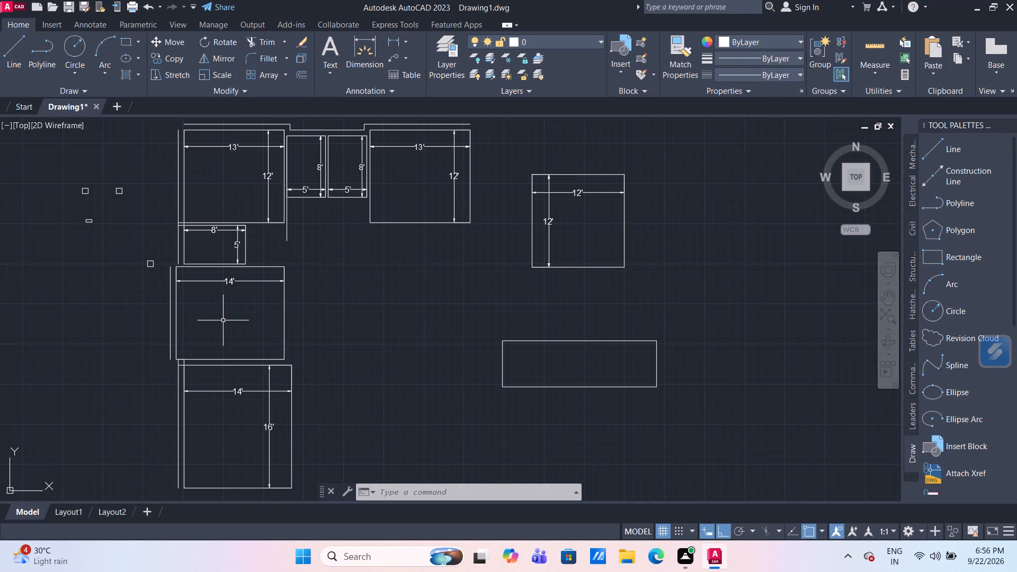
pyautogui.scroll(1, 223, 320)
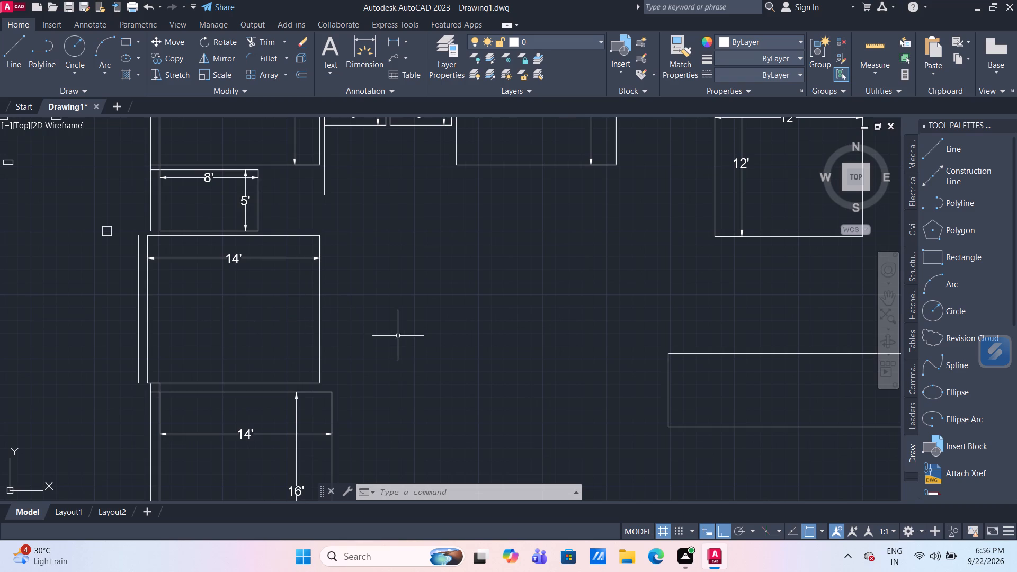
pyautogui.scroll(-1, 394, 339)
pyautogui.moveTo(394, 340); pyautogui.dragTo(345, 296, button='middle')
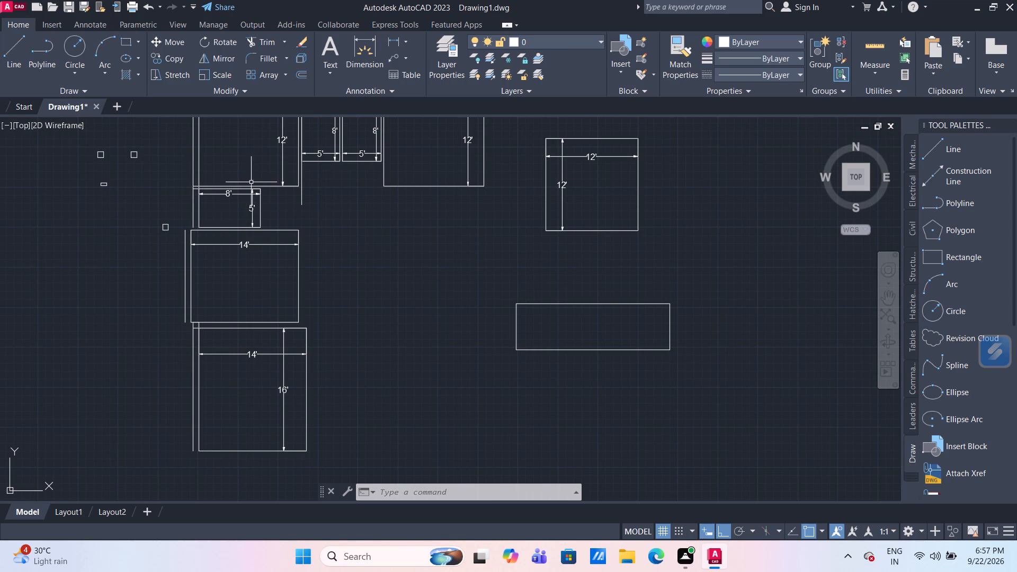
pyautogui.click(302, 201)
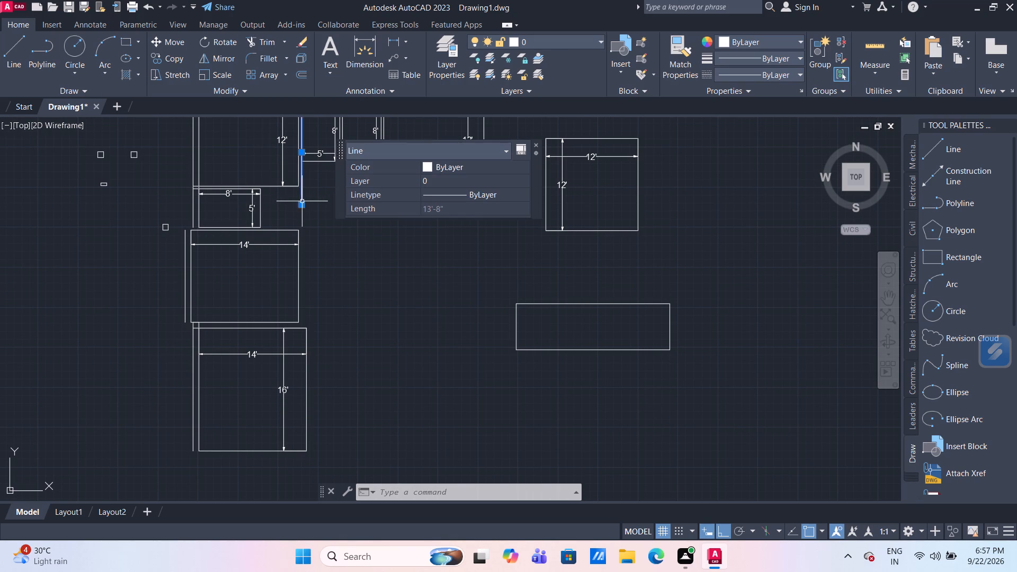
pyautogui.moveTo(359, 238); pyautogui.dragTo(330, 289, button='middle')
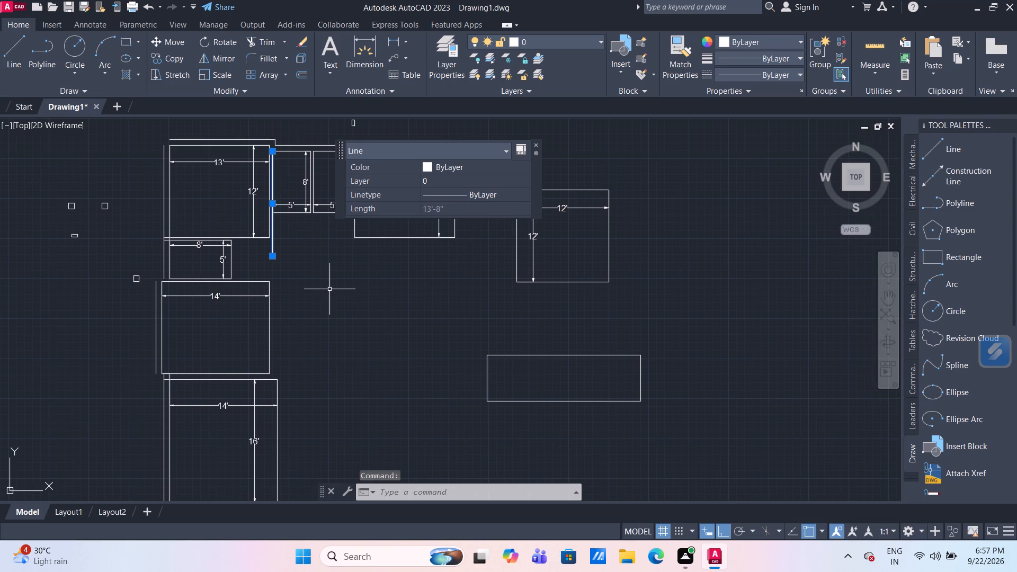
pyautogui.press('Delete')
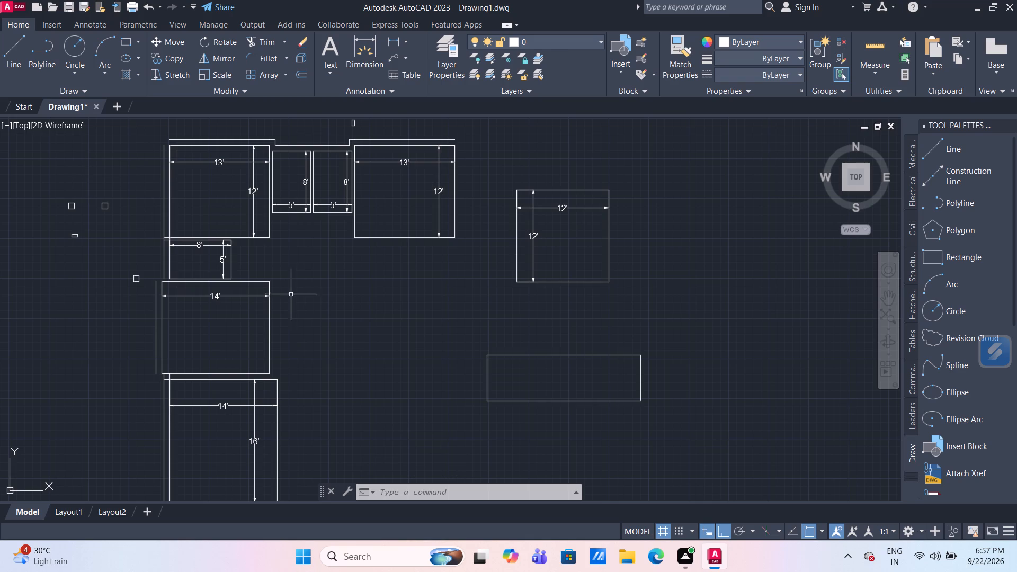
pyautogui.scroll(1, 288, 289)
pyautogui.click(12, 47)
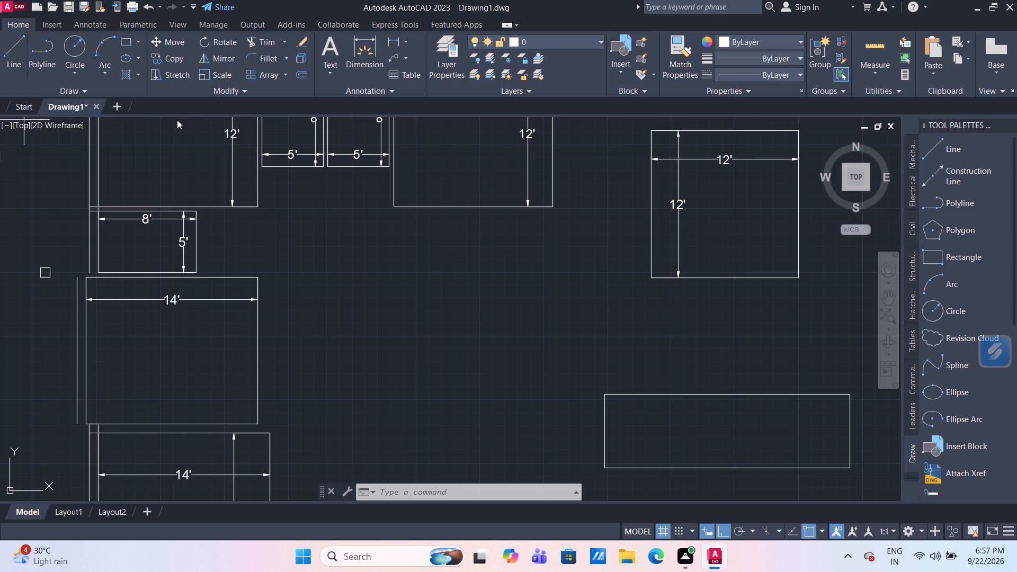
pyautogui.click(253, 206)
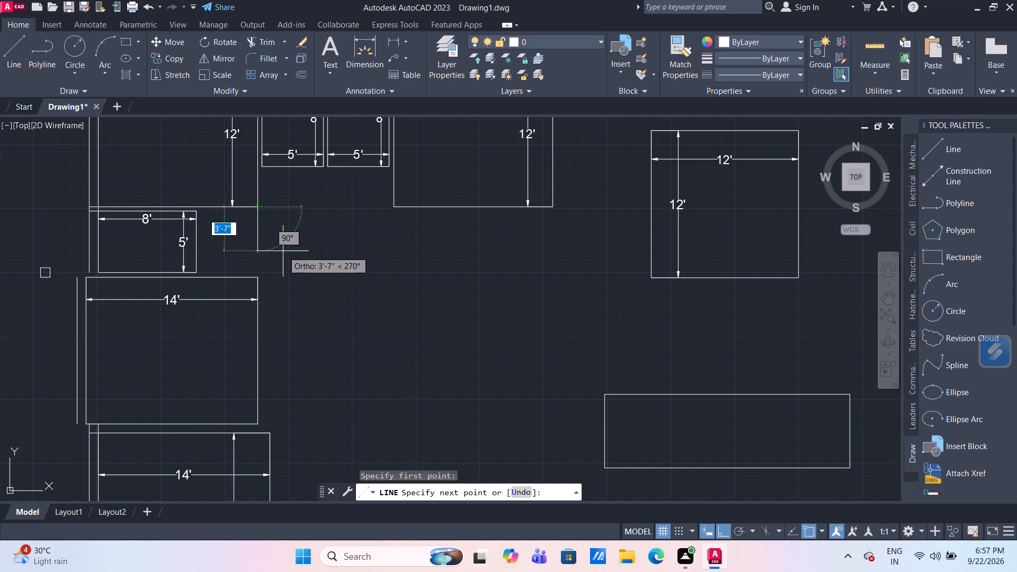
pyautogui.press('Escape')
# Offset the right side of the 14' by 12' room 9" outward, and offset the resulting line another 9" outward.
pyautogui.scroll(1, 276, 405)
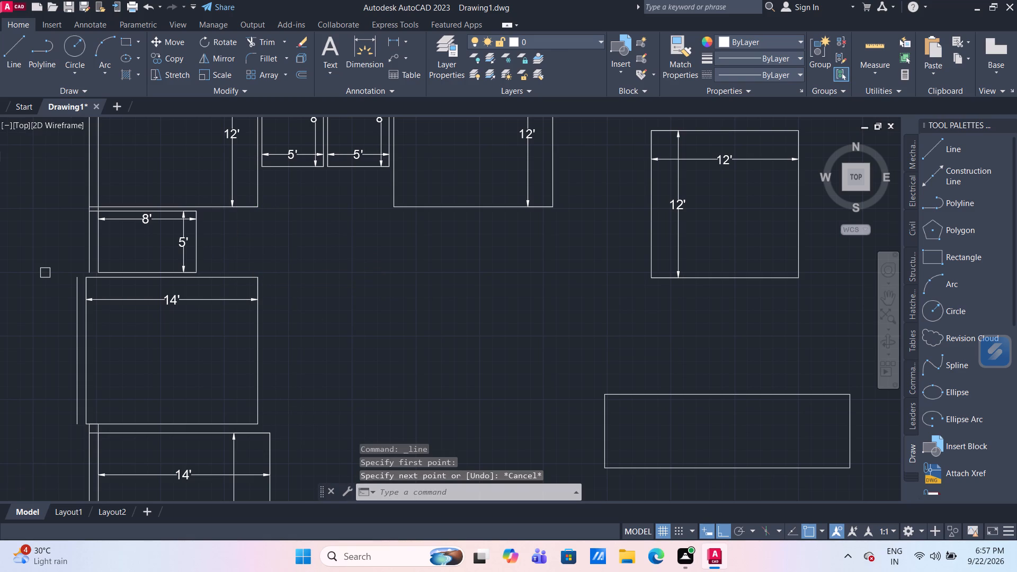
pyautogui.moveTo(276, 405); pyautogui.dragTo(279, 390, button='middle')
pyautogui.scroll(1, 279, 390)
pyautogui.scroll(-2, 326, 367)
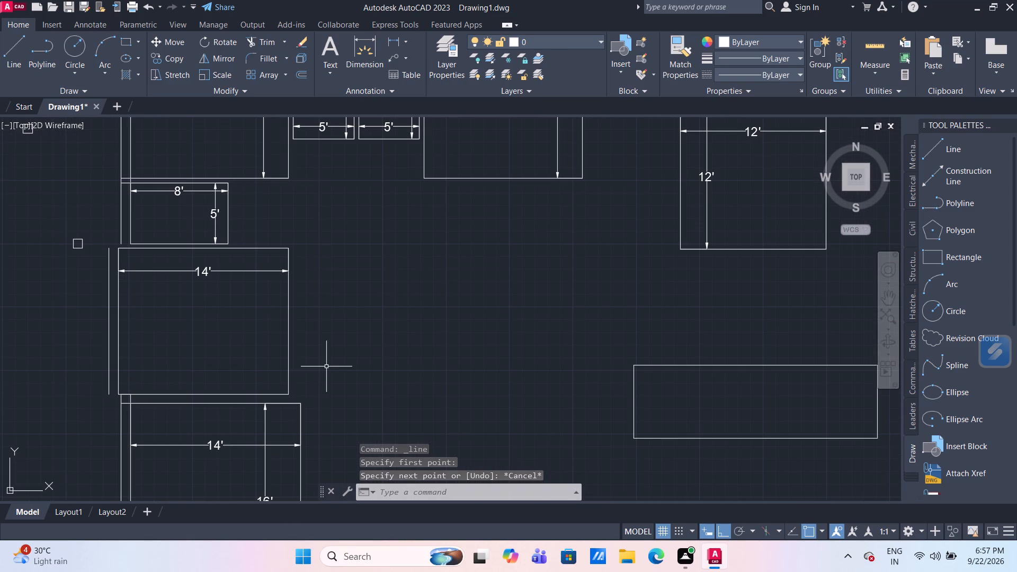
pyautogui.press('o')
pyautogui.press('Return')
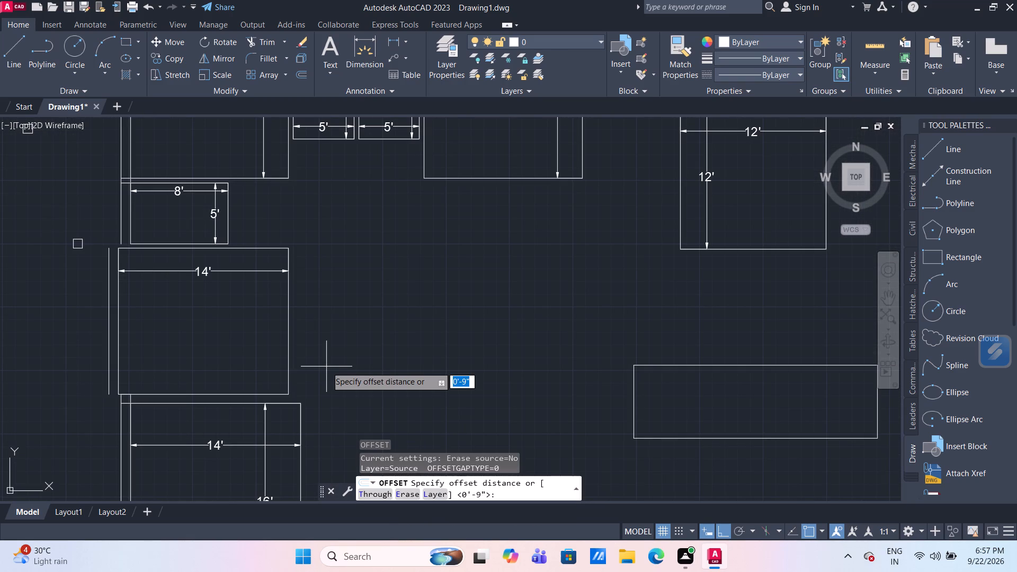
pyautogui.press('Return')
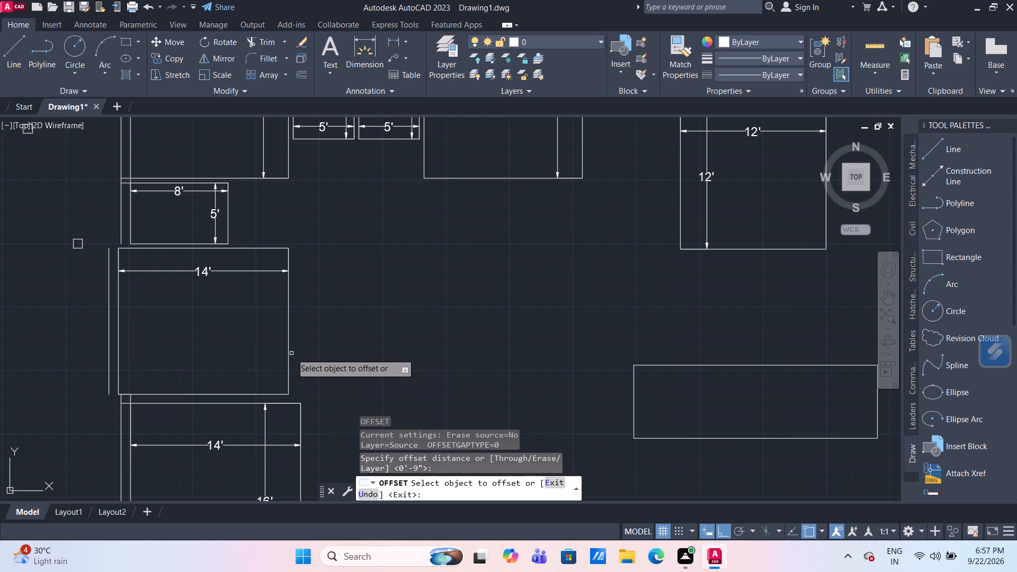
pyautogui.click(288, 352)
pyautogui.click(312, 352)
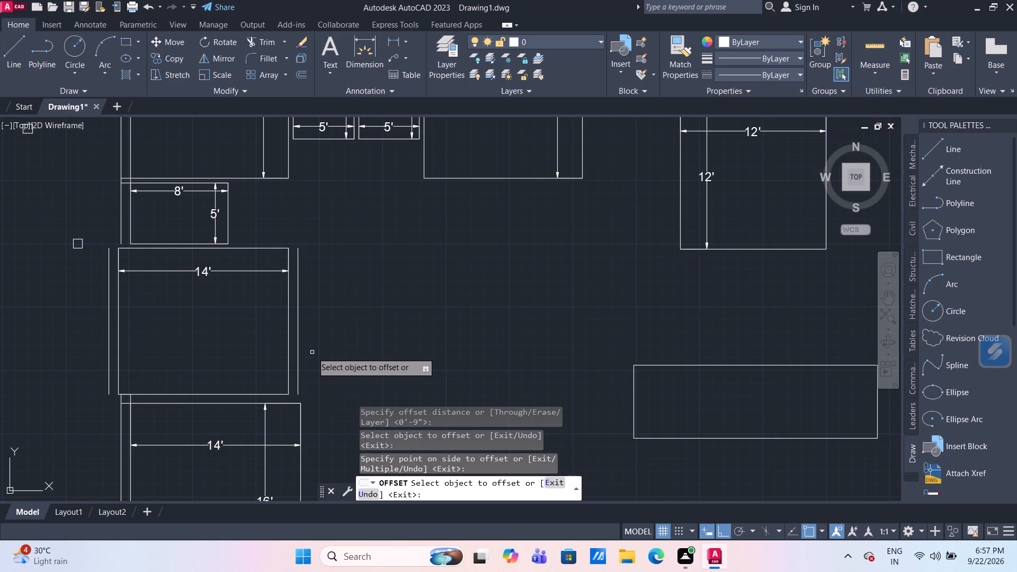
pyautogui.click(297, 354)
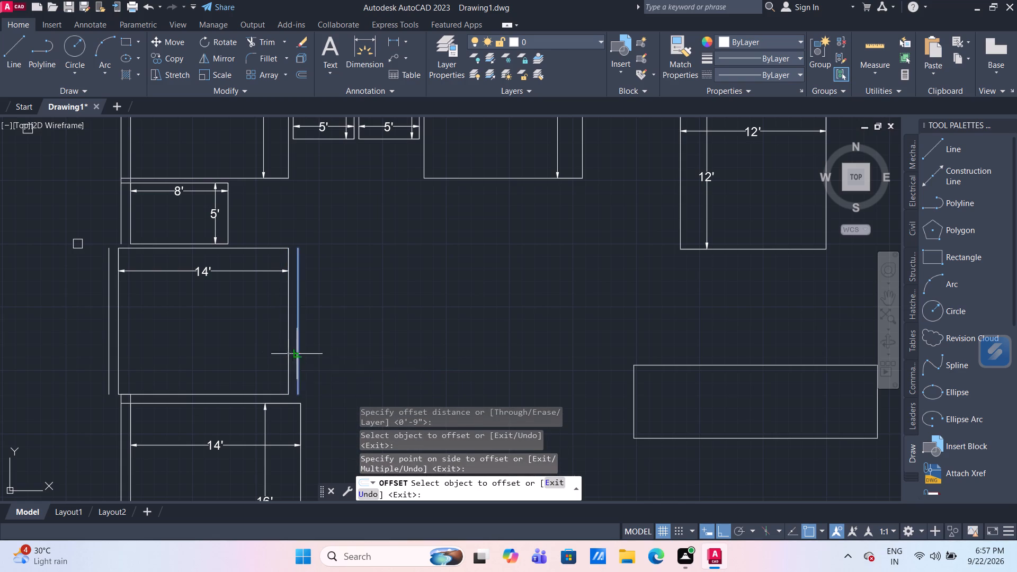
pyautogui.click(319, 359)
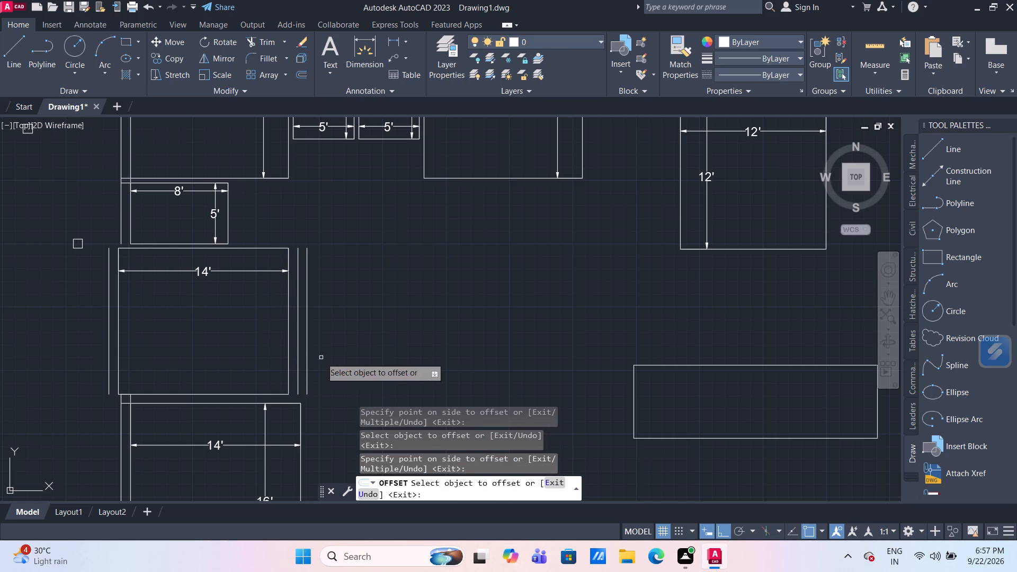
# Offset the short upper segment of the 14' by 16' room's right side 9" outward.
pyautogui.moveTo(327, 369); pyautogui.dragTo(309, 296, button='middle')
pyautogui.scroll(-1, 309, 296)
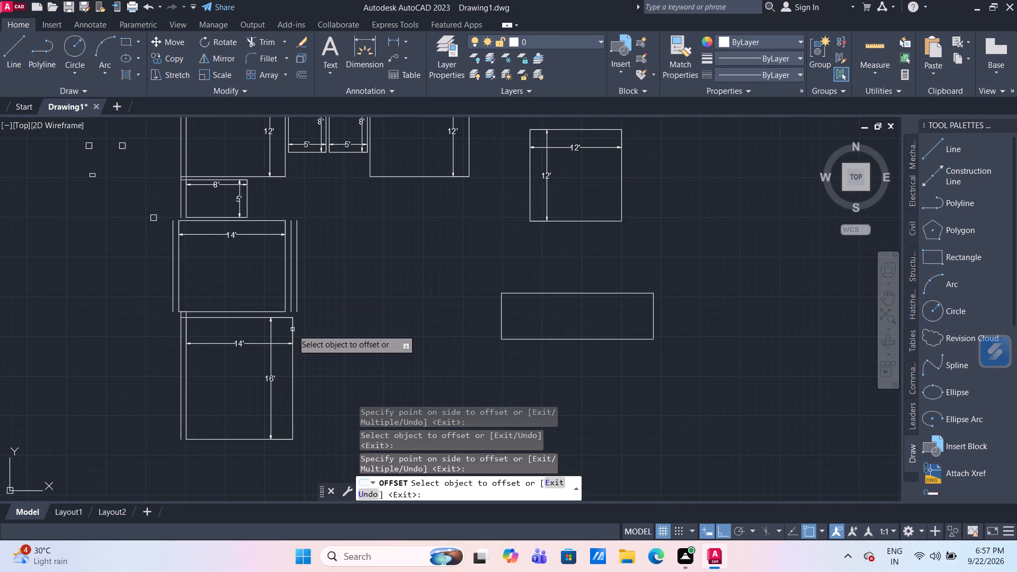
pyautogui.click(292, 329)
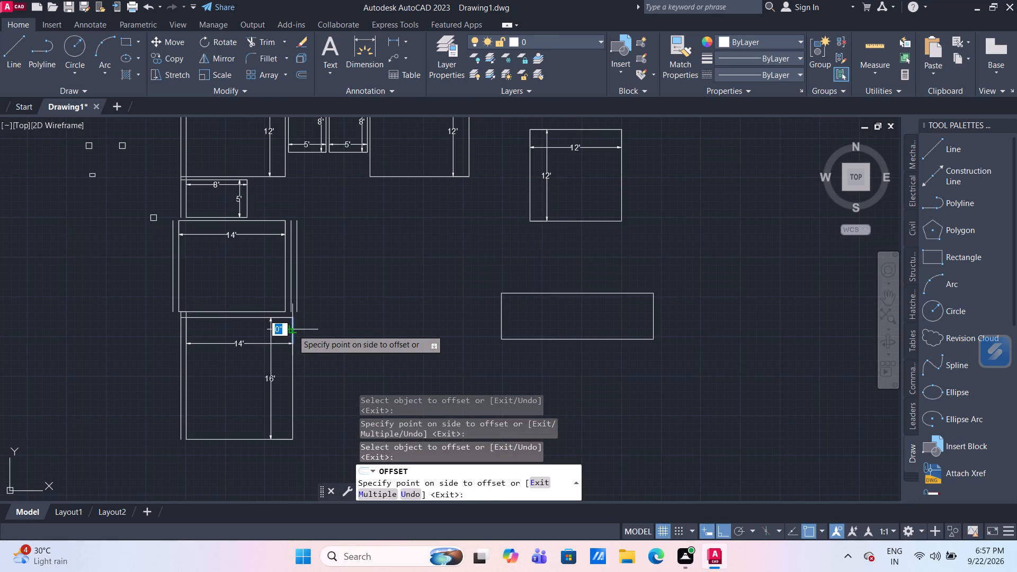
pyautogui.click(317, 335)
pyautogui.scroll(2, 311, 331)
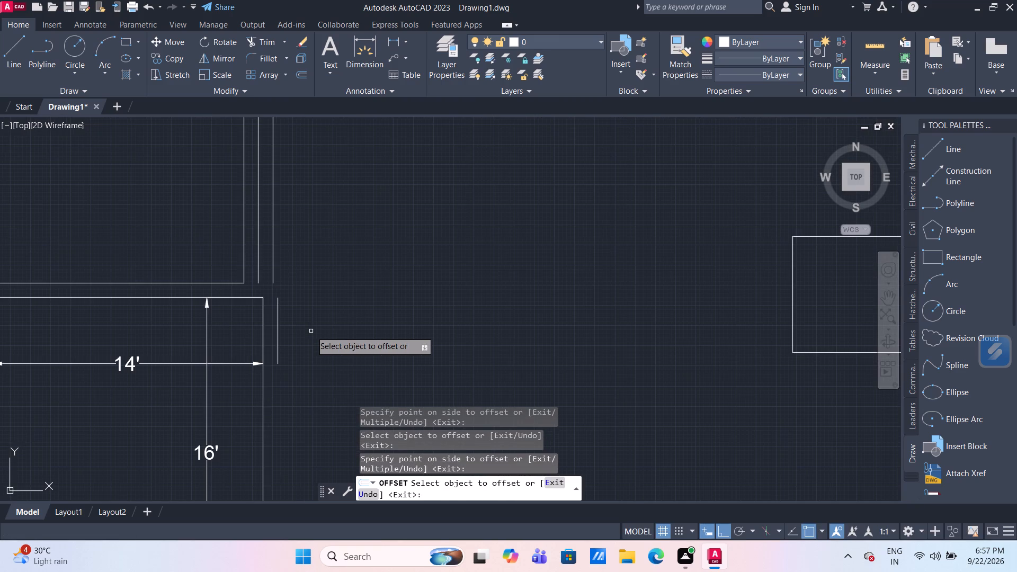
pyautogui.scroll(-2, 309, 329)
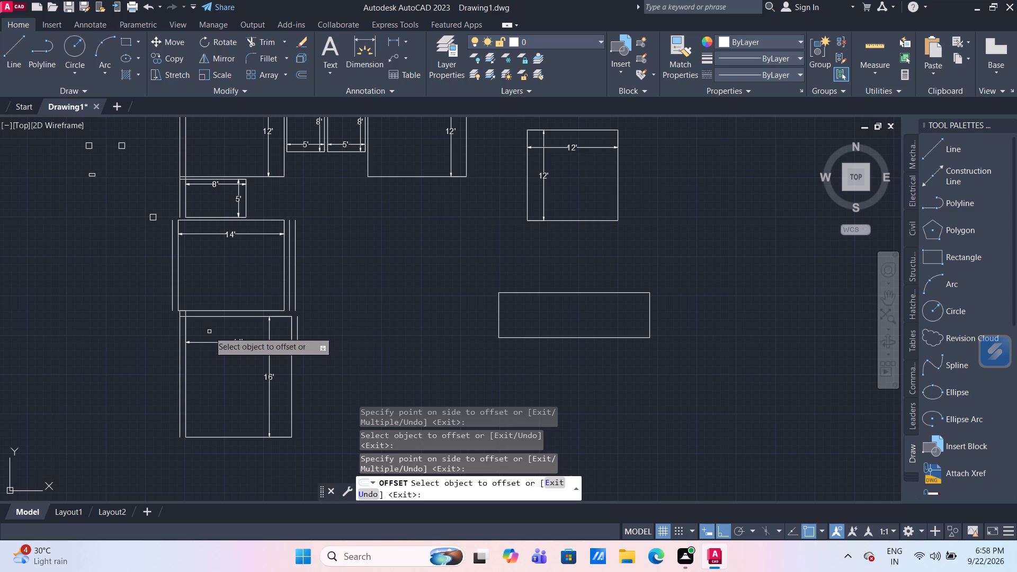
pyautogui.press('Escape')
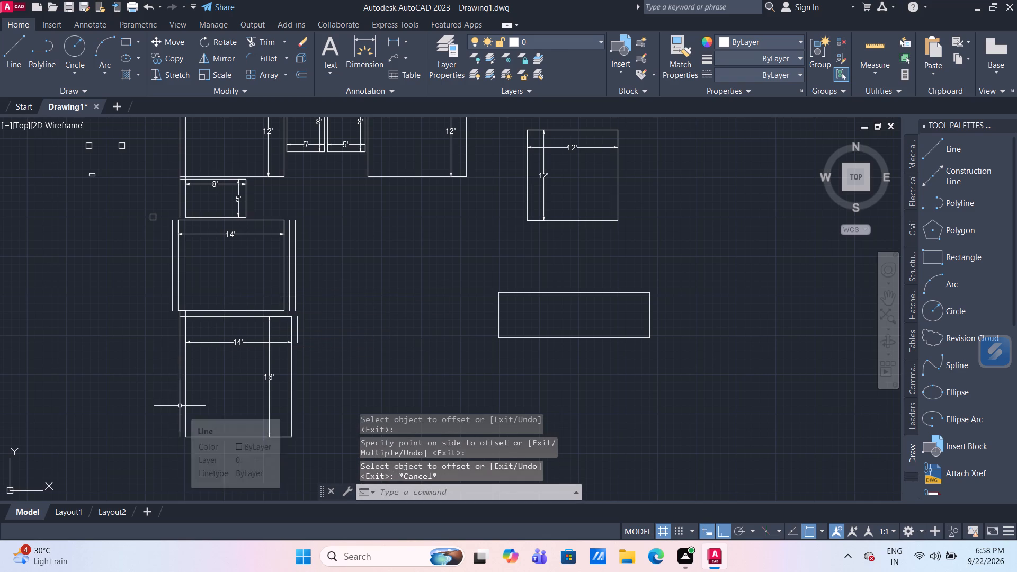
# Move the 14' by 16' room with its dimensions and left wall lines 9" right, aligning its upper-right corner with the short offset line.
pyautogui.moveTo(209, 329); pyautogui.dragTo(220, 385, button='middle')
pyautogui.scroll(3, 208, 380)
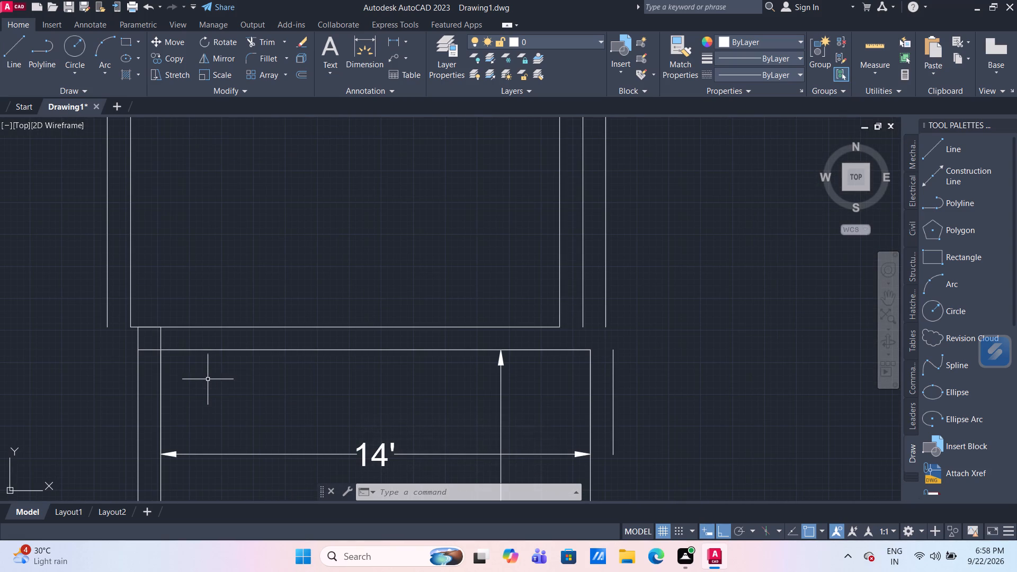
pyautogui.click(207, 390)
pyautogui.click(121, 336)
pyautogui.scroll(-3, 196, 387)
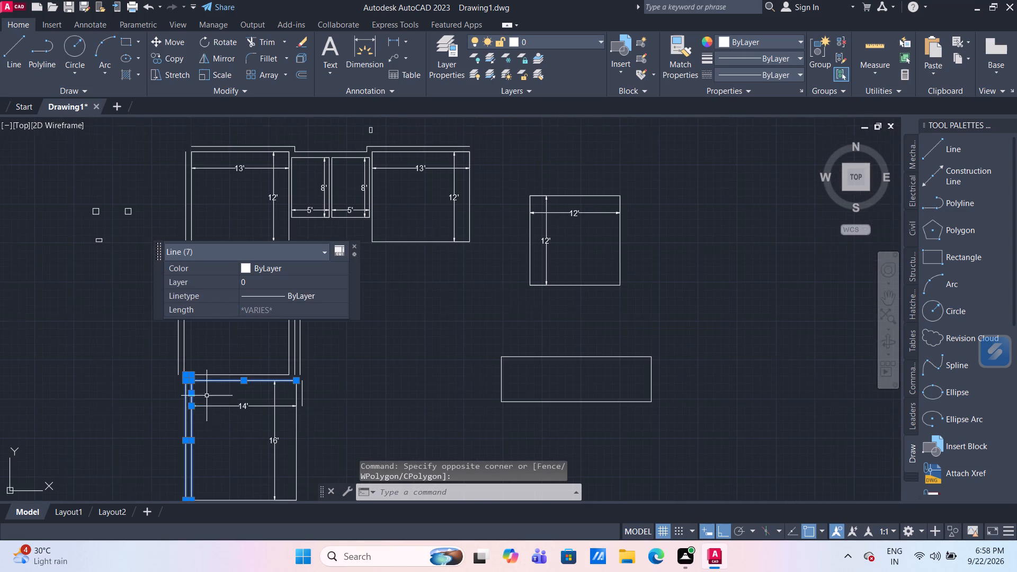
pyautogui.moveTo(227, 415); pyautogui.dragTo(217, 379, button='middle')
pyautogui.scroll(1, 218, 378)
pyautogui.click(350, 406)
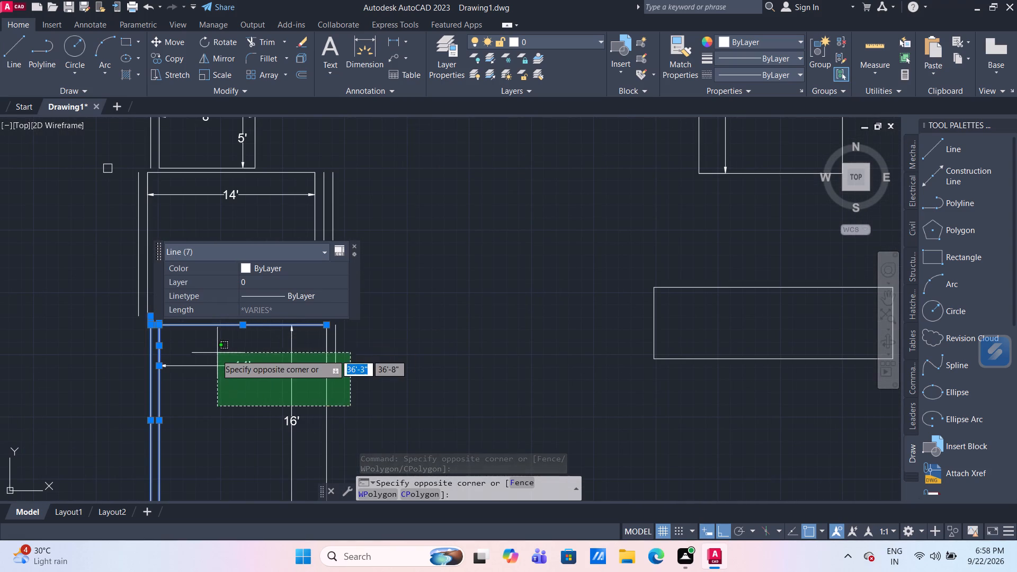
pyautogui.click(202, 384)
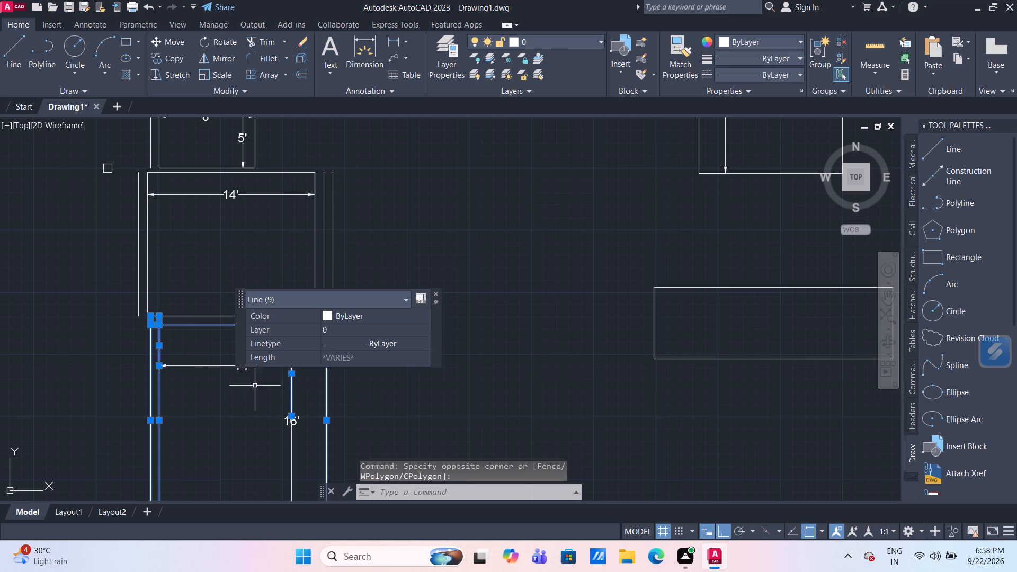
pyautogui.moveTo(234, 404); pyautogui.dragTo(186, 417, button='middle')
pyautogui.scroll(-1, 238, 405)
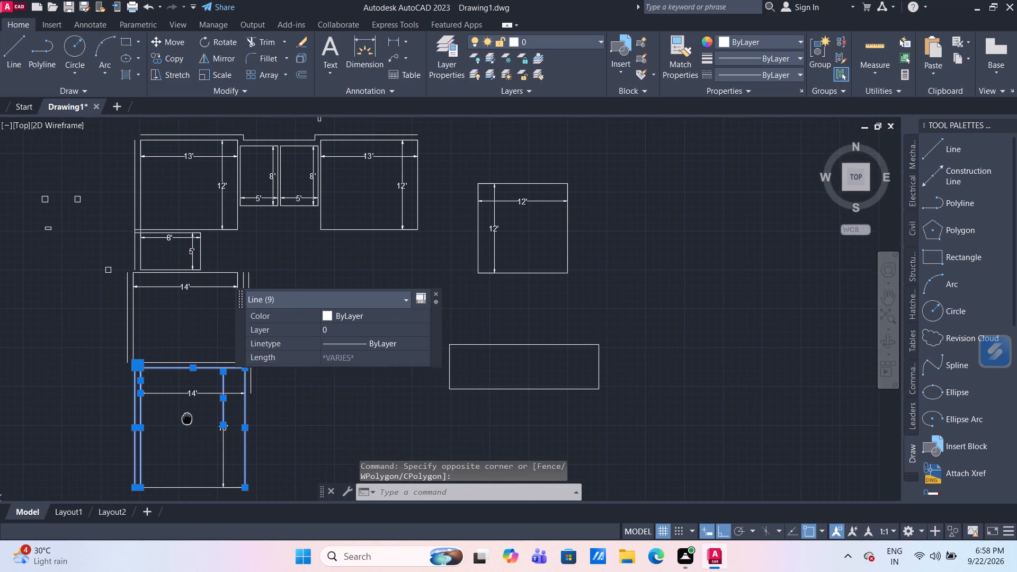
pyautogui.moveTo(186, 417); pyautogui.dragTo(184, 414, button='middle')
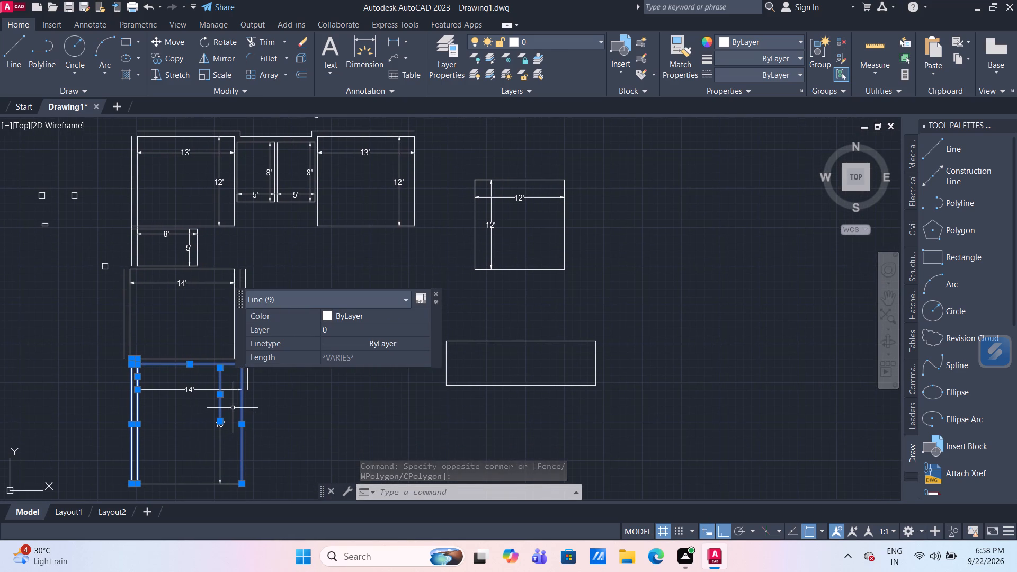
pyautogui.scroll(1, 233, 408)
pyautogui.moveTo(227, 403); pyautogui.dragTo(183, 417, button='middle')
pyautogui.scroll(1, 183, 417)
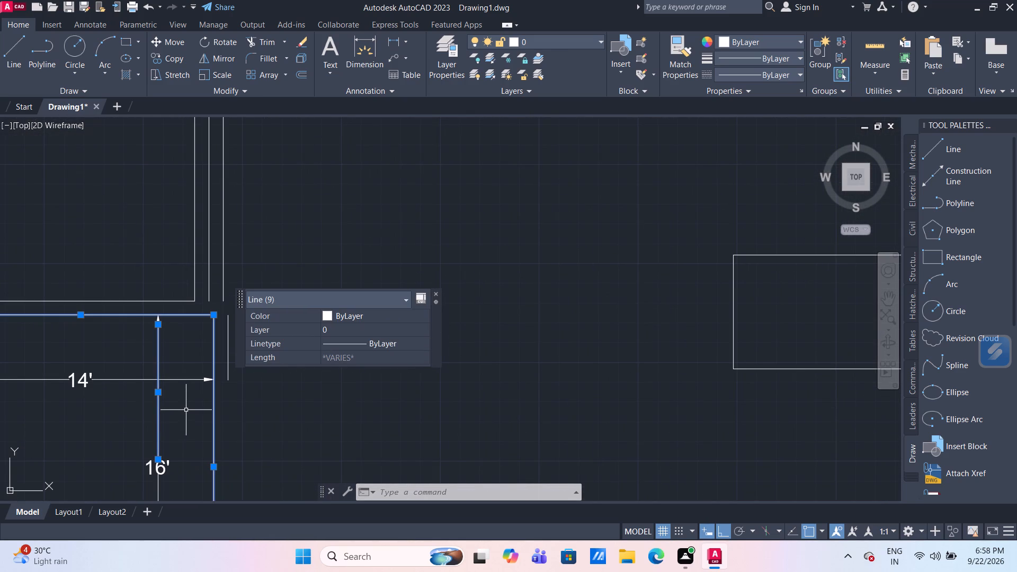
pyautogui.moveTo(186, 410); pyautogui.dragTo(173, 392)
pyautogui.click(75, 339)
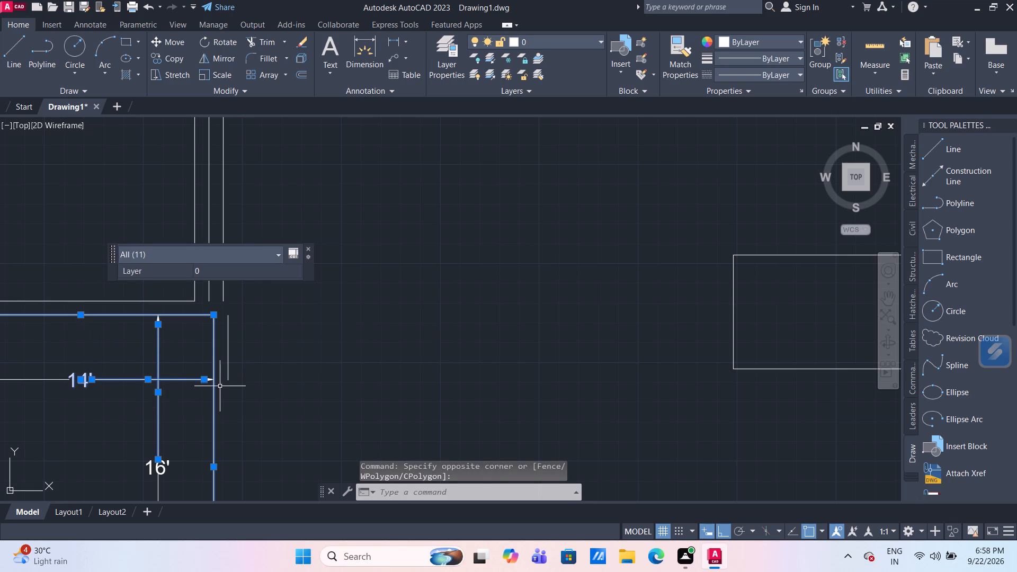
pyautogui.click(220, 387)
pyautogui.click(175, 352)
pyautogui.moveTo(87, 422); pyautogui.dragTo(154, 418, button='middle')
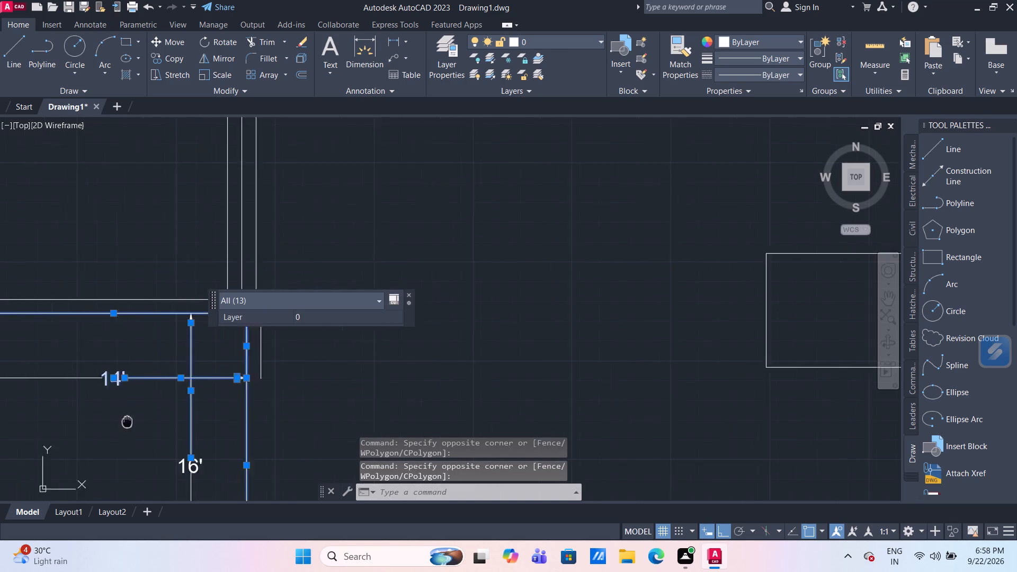
pyautogui.moveTo(154, 418); pyautogui.dragTo(236, 420, button='middle')
pyautogui.scroll(-1, 234, 419)
pyautogui.moveTo(239, 423); pyautogui.dragTo(222, 410)
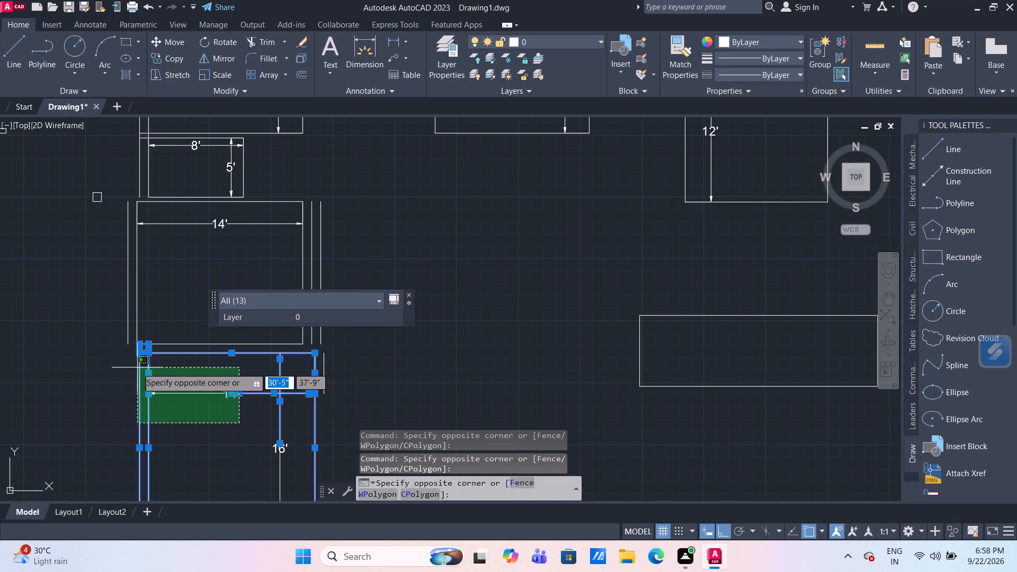
pyautogui.click(137, 368)
pyautogui.scroll(-1, 208, 428)
pyautogui.moveTo(208, 432); pyautogui.dragTo(151, 326, button='middle')
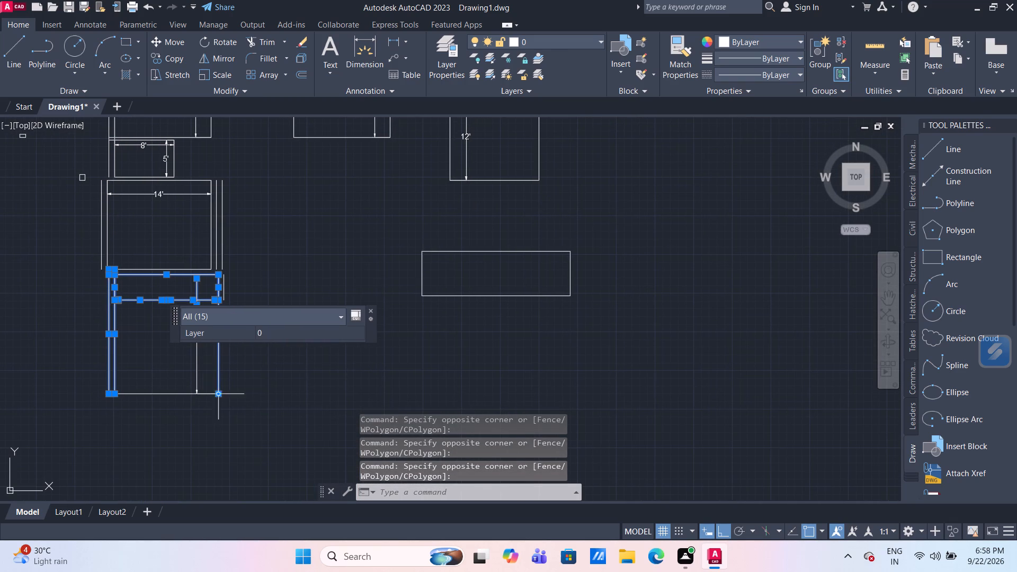
pyautogui.moveTo(230, 416); pyautogui.dragTo(182, 379)
pyautogui.click(155, 364)
pyautogui.scroll(-1, 261, 383)
pyautogui.moveTo(262, 383); pyautogui.dragTo(226, 432, button='middle')
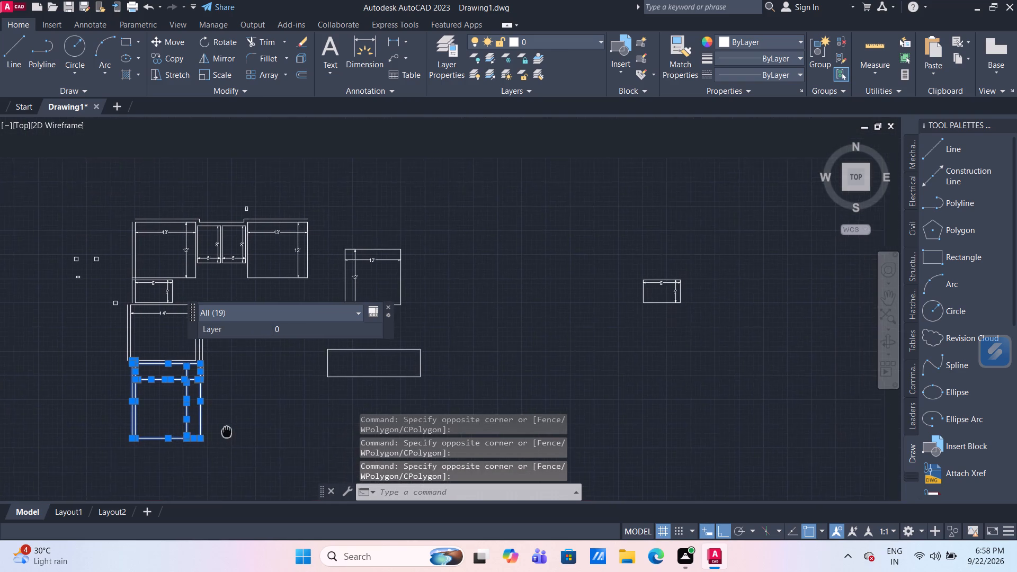
pyautogui.moveTo(226, 432); pyautogui.dragTo(205, 428, button='middle')
pyautogui.scroll(2, 185, 389)
pyautogui.scroll(2, 173, 325)
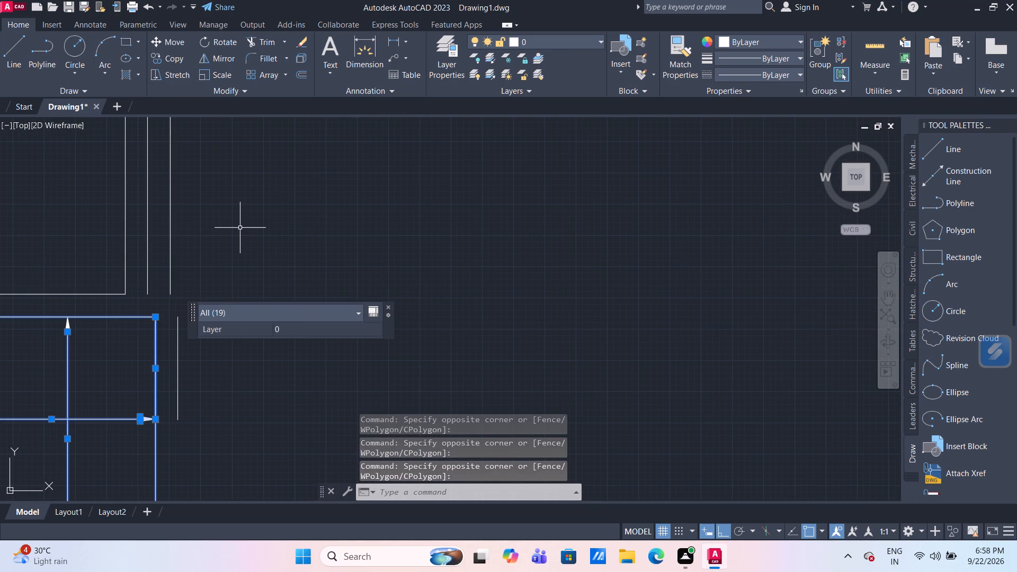
pyautogui.press('m')
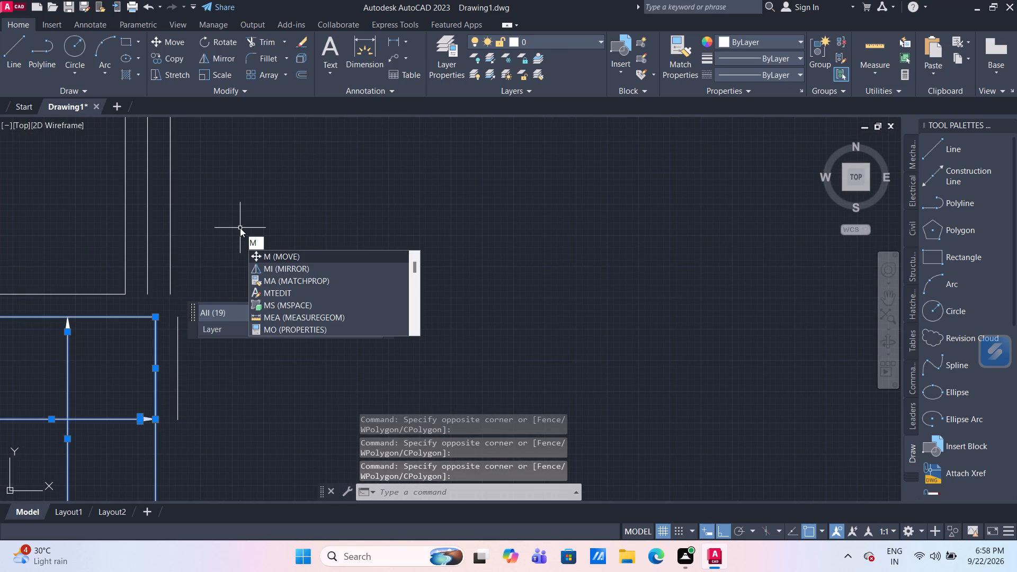
pyautogui.press('Return')
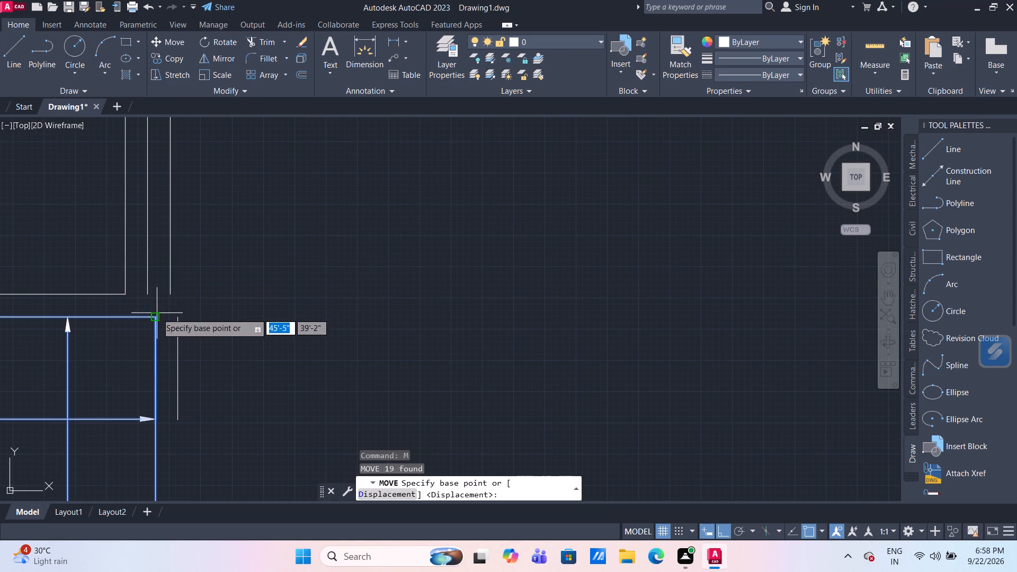
pyautogui.click(155, 315)
pyautogui.click(180, 315)
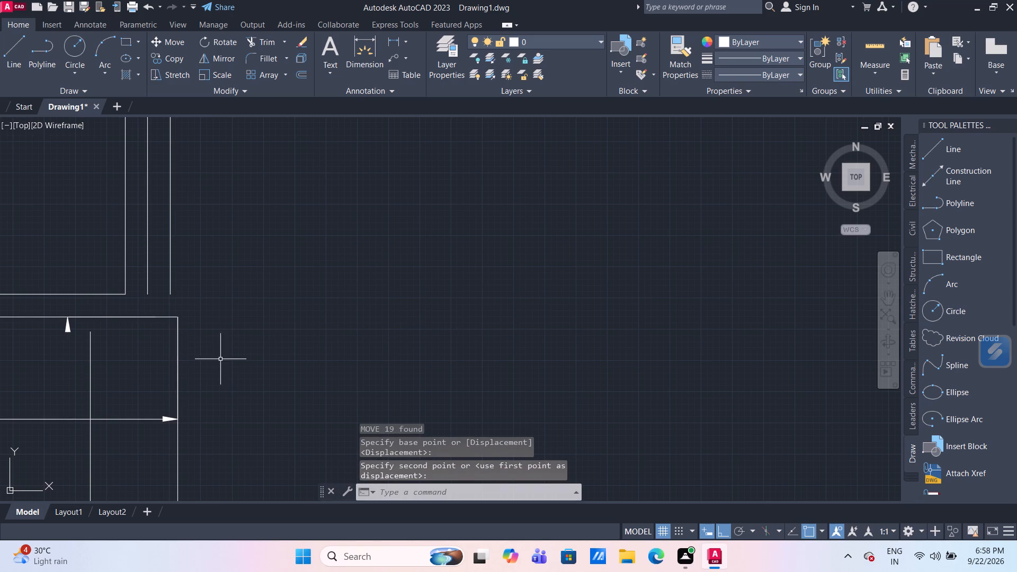
# Delete the short offset guide line overlapping the upper part of the 14' by 16' room's right side.
pyautogui.click(177, 373)
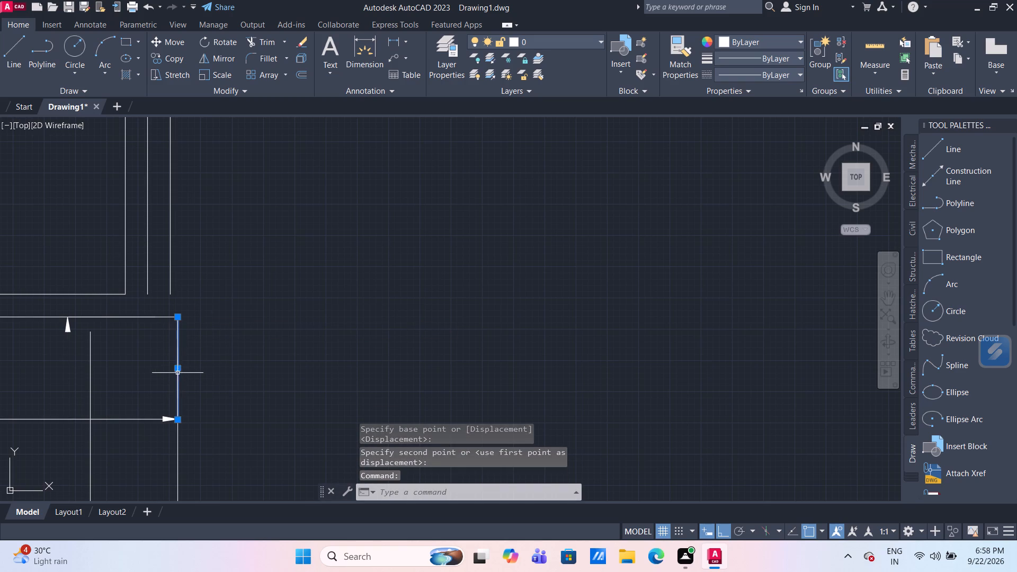
pyautogui.press('Delete')
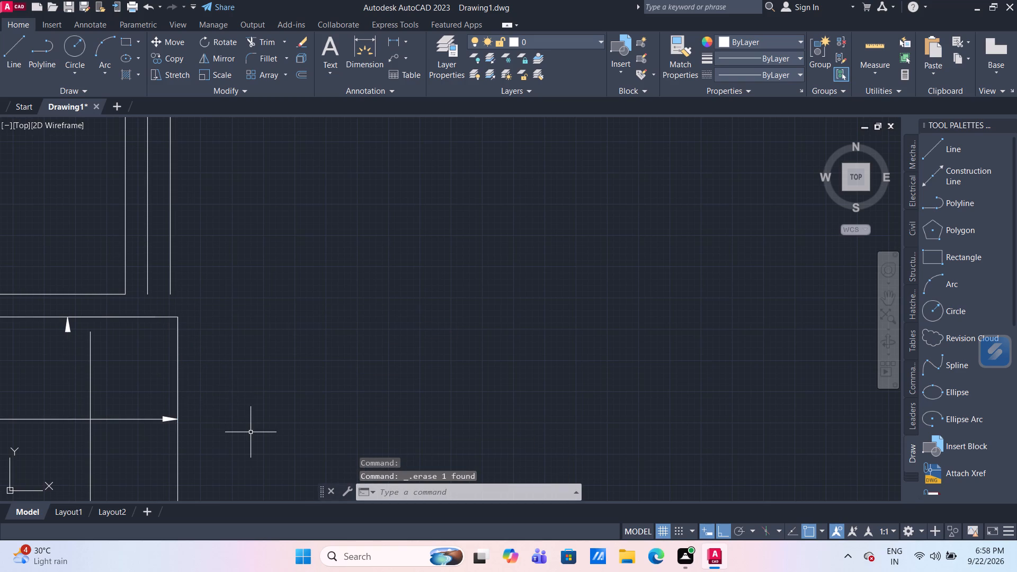
# Move the detached upper arrowhead of the 16' dimension 9" right onto its dimension line.
pyautogui.scroll(-2, 251, 432)
pyautogui.moveTo(251, 419); pyautogui.dragTo(248, 377, button='middle')
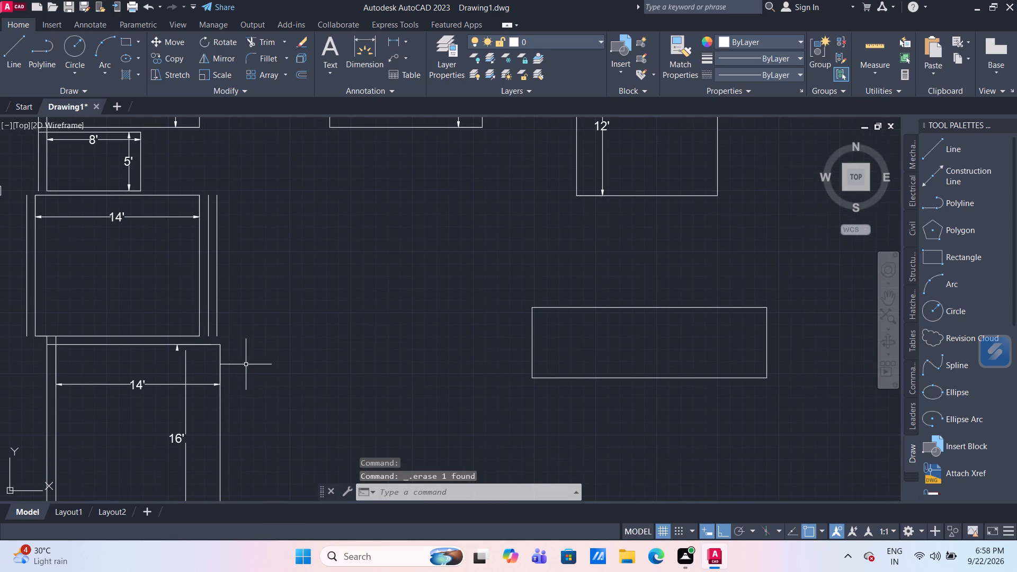
pyautogui.moveTo(245, 370); pyautogui.dragTo(242, 327, button='middle')
pyautogui.scroll(3, 189, 323)
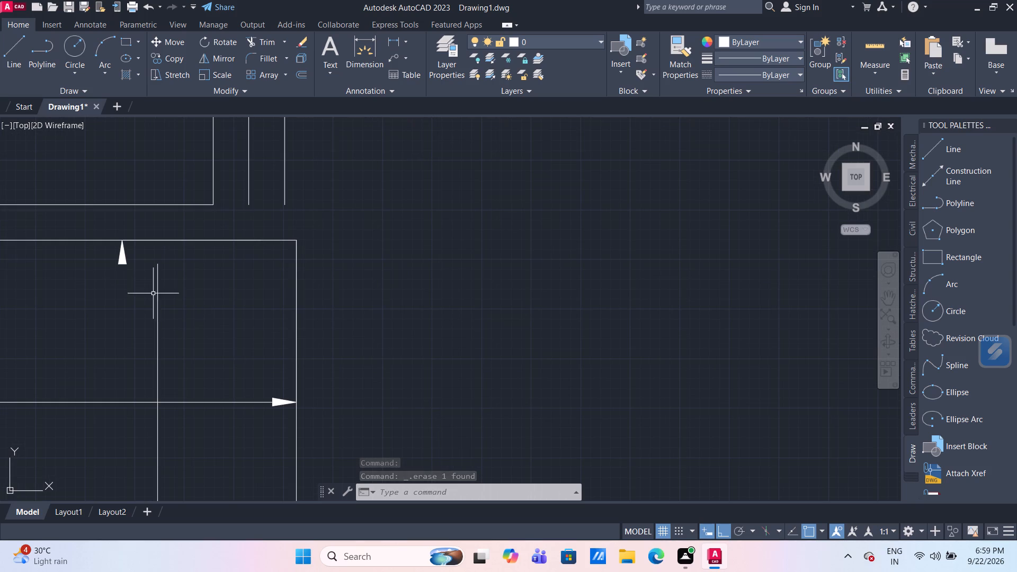
pyautogui.click(122, 249)
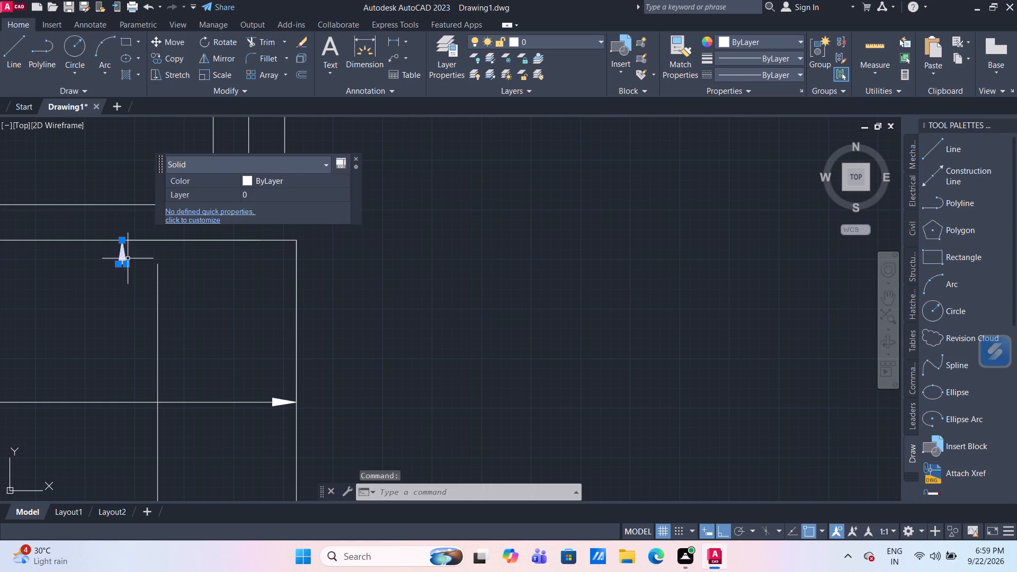
pyautogui.press('m')
pyautogui.press('Return')
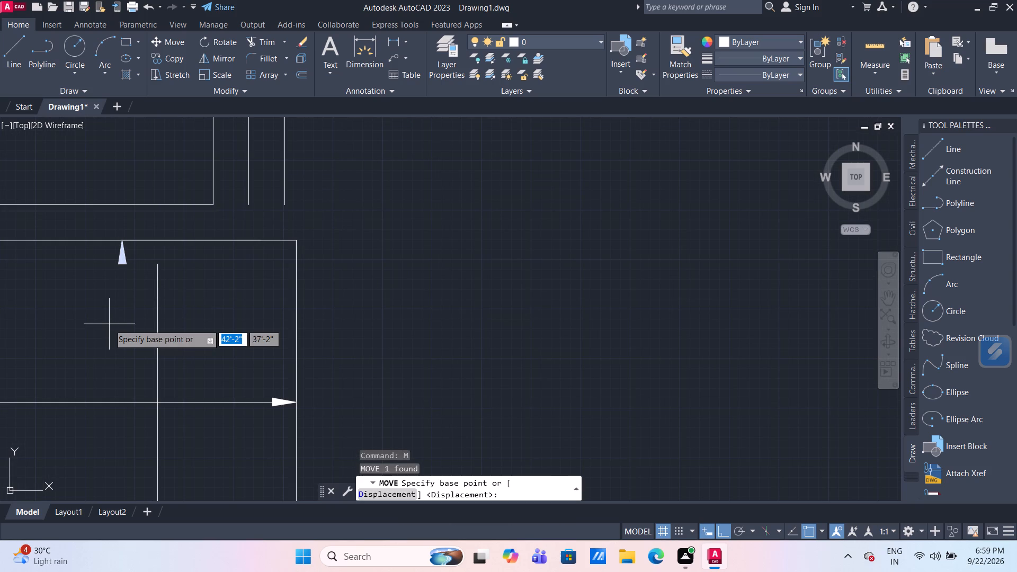
pyautogui.scroll(2, 126, 267)
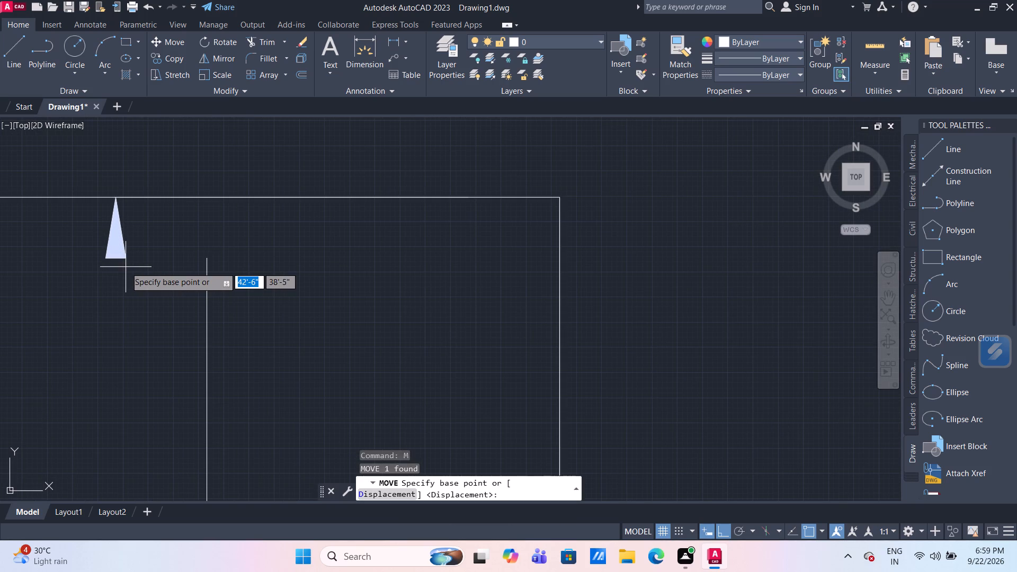
pyautogui.click(115, 260)
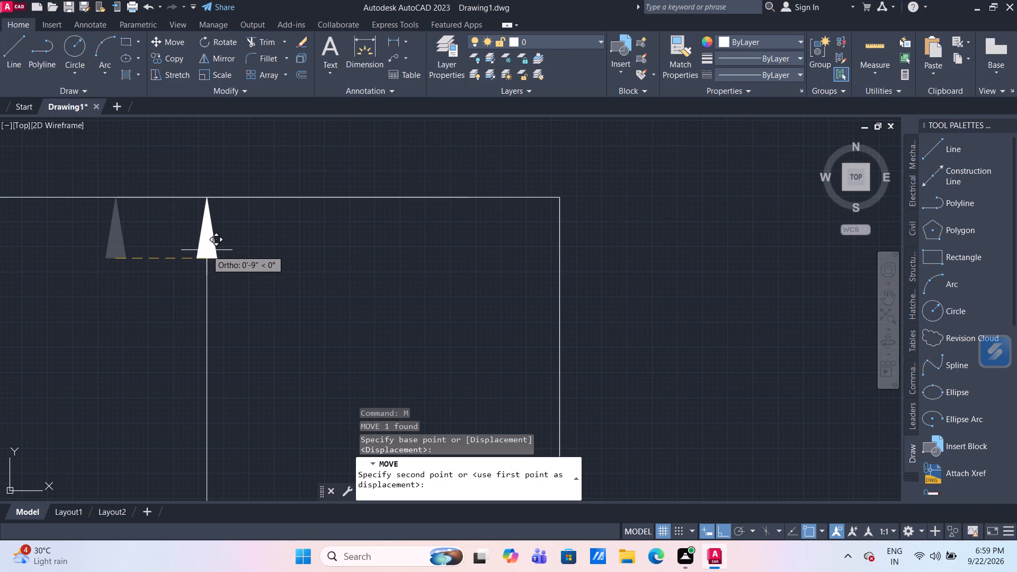
pyautogui.click(207, 250)
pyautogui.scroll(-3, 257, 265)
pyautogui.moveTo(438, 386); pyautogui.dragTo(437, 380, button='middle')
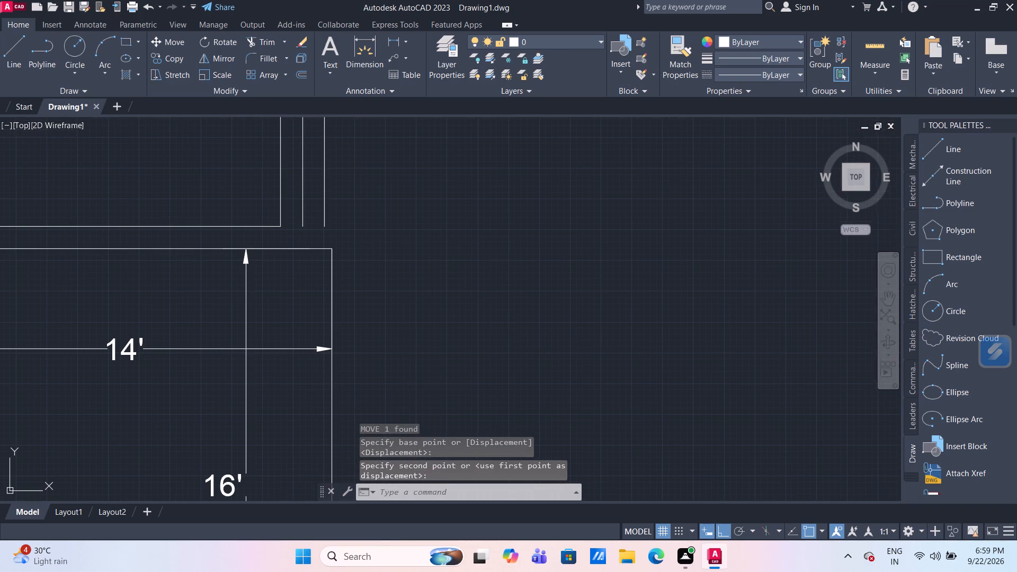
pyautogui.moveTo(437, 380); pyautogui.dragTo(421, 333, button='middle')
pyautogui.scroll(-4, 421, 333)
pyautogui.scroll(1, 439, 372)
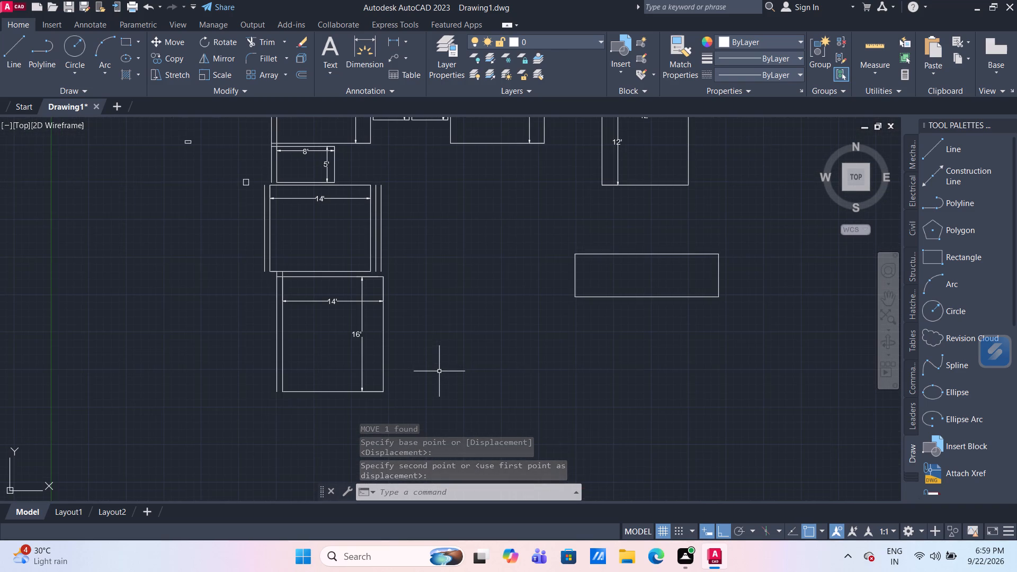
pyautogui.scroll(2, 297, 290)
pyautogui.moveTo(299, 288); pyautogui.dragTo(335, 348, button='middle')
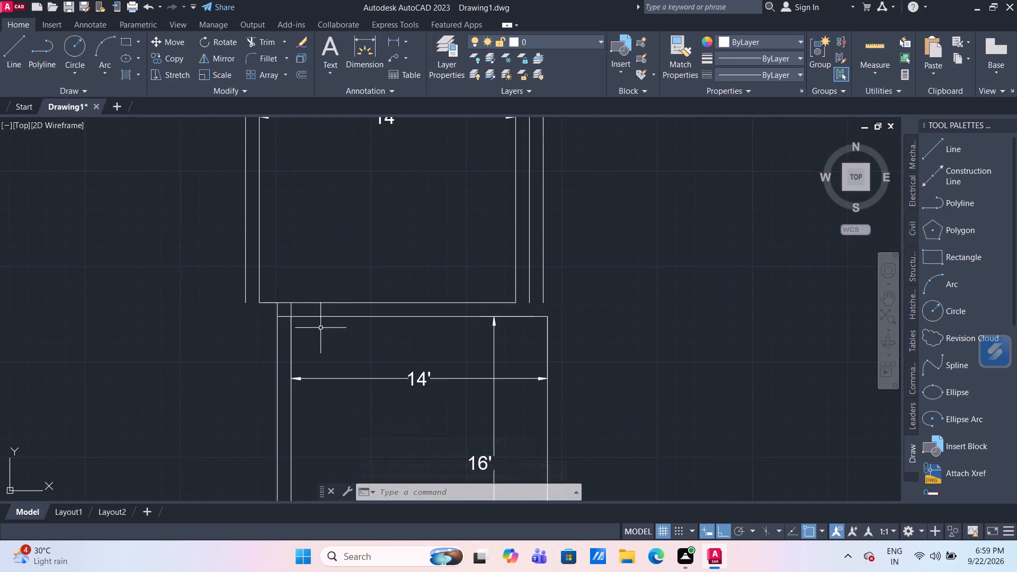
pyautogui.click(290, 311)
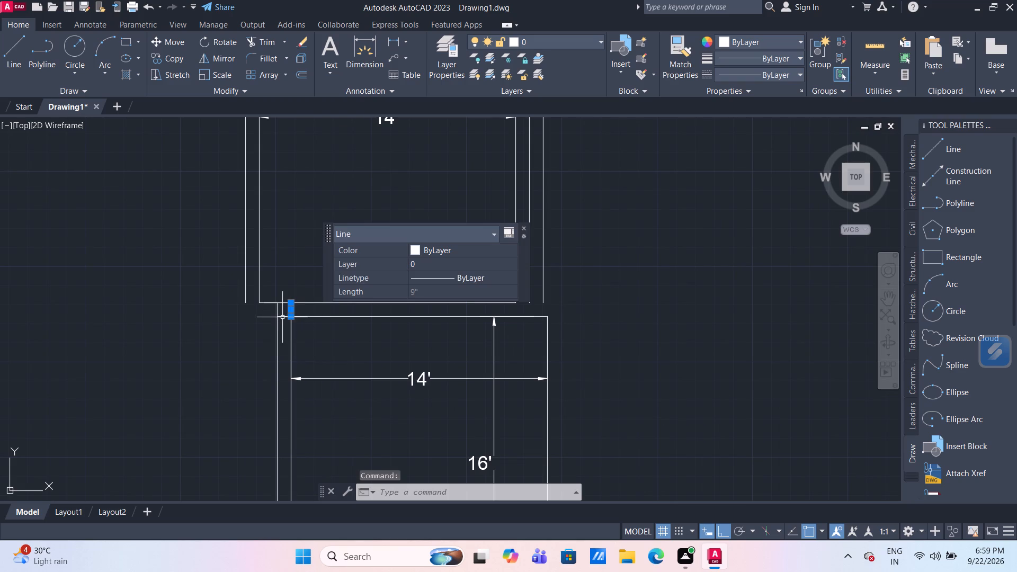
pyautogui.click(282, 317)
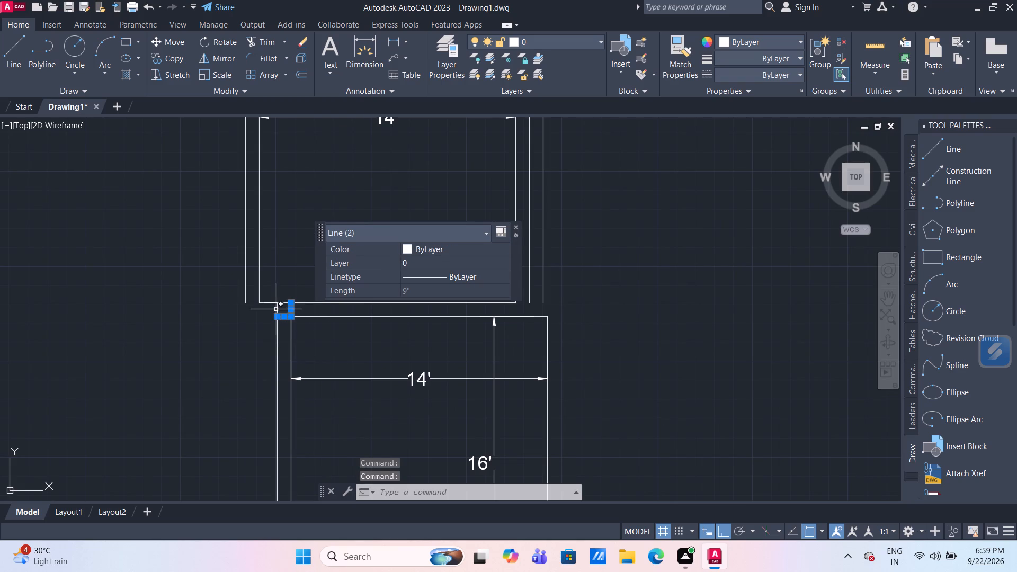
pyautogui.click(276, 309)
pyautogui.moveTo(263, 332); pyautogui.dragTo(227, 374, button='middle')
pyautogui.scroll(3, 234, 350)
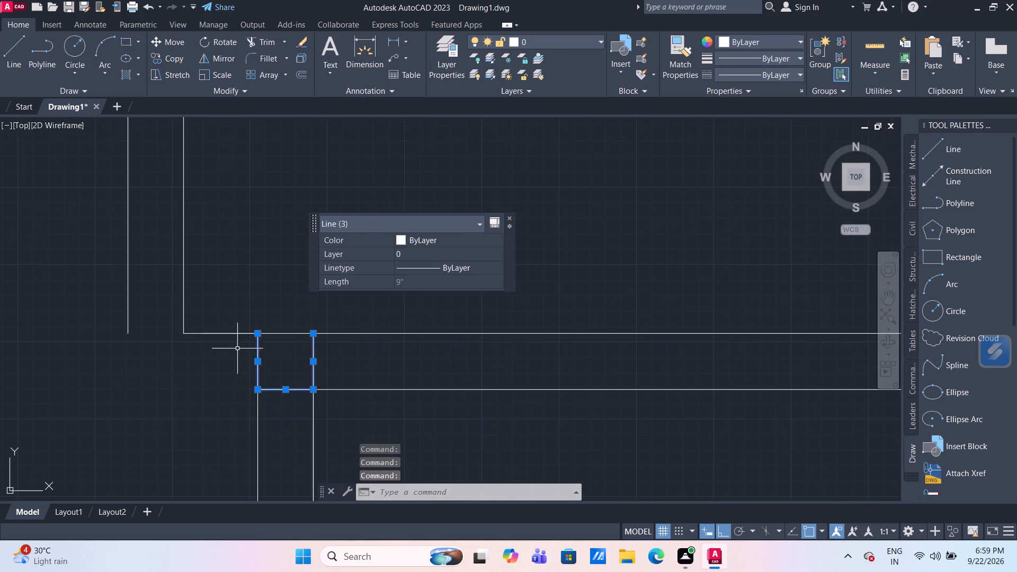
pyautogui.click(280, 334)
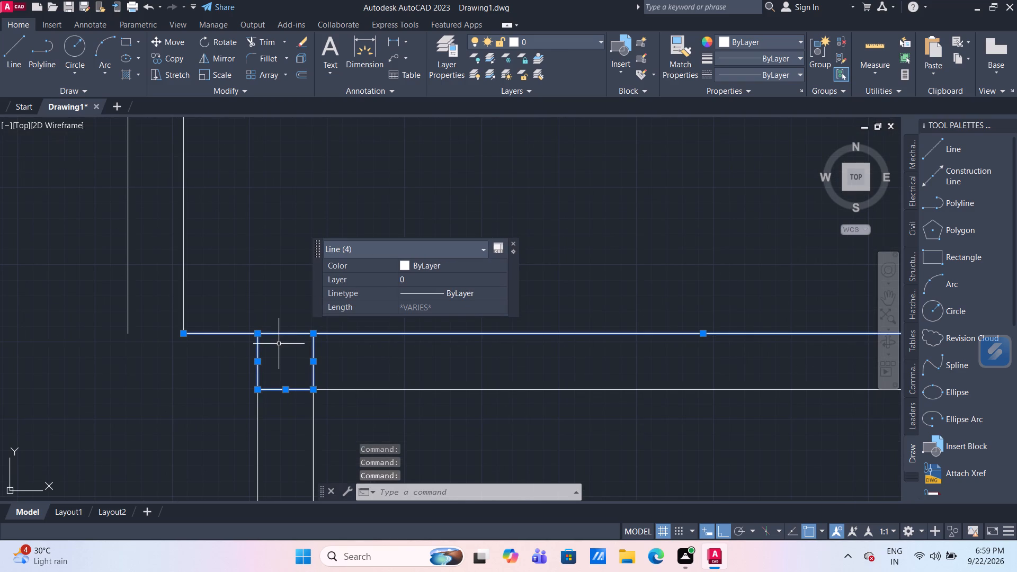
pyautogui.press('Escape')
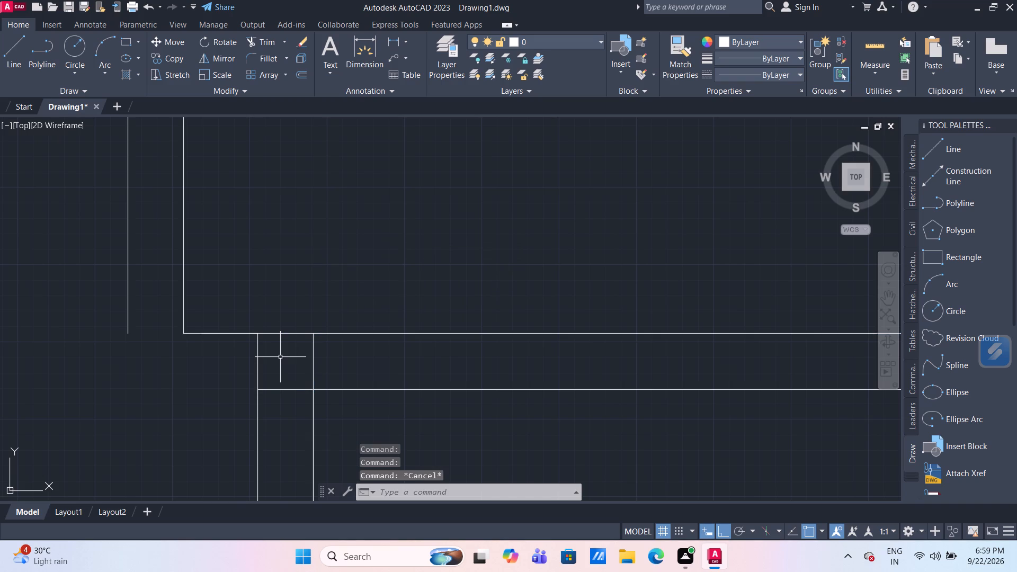
# Delete the three short 9" lines enclosing the wall-gap square at the upper-left corner of the 14' by 16' room.
pyautogui.click(313, 361)
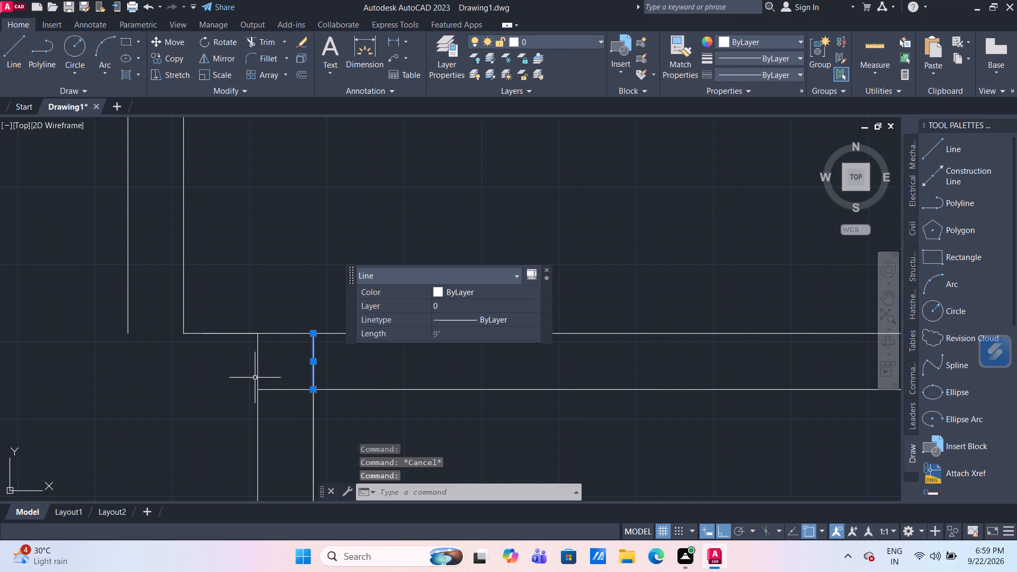
pyautogui.click(255, 378)
pyautogui.click(277, 376)
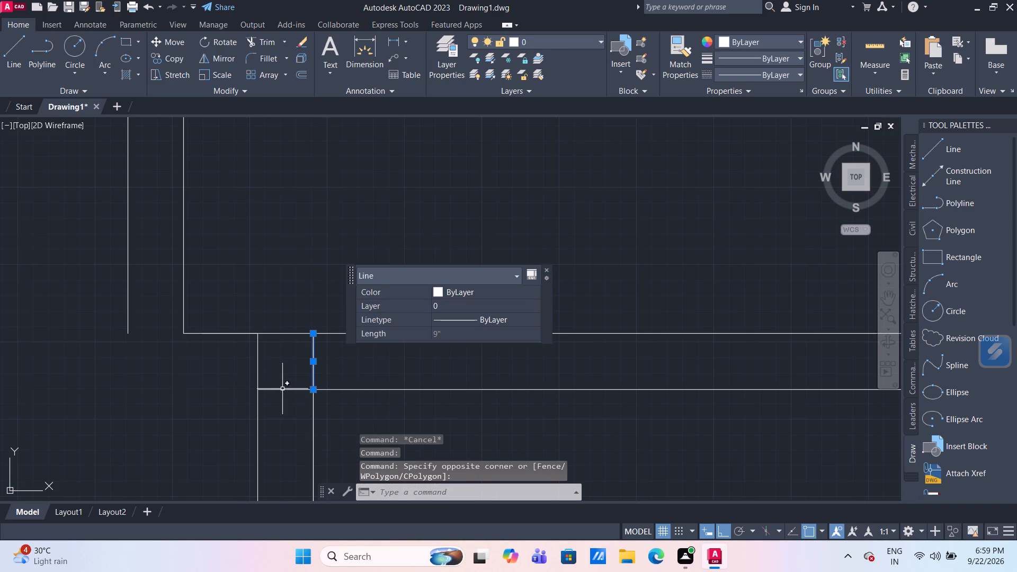
pyautogui.click(284, 390)
pyautogui.click(256, 369)
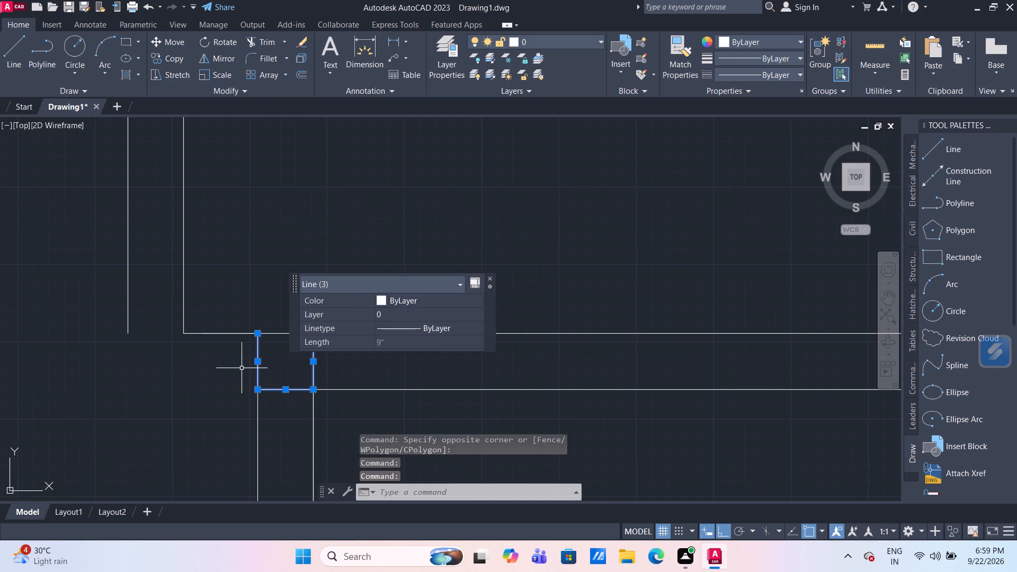
pyautogui.press('Delete')
# Extend the outermost wall line on the right side of the upper 14' room down to the 14' by 16' room's top line.
pyautogui.scroll(-2, 242, 368)
pyautogui.scroll(-1, 362, 436)
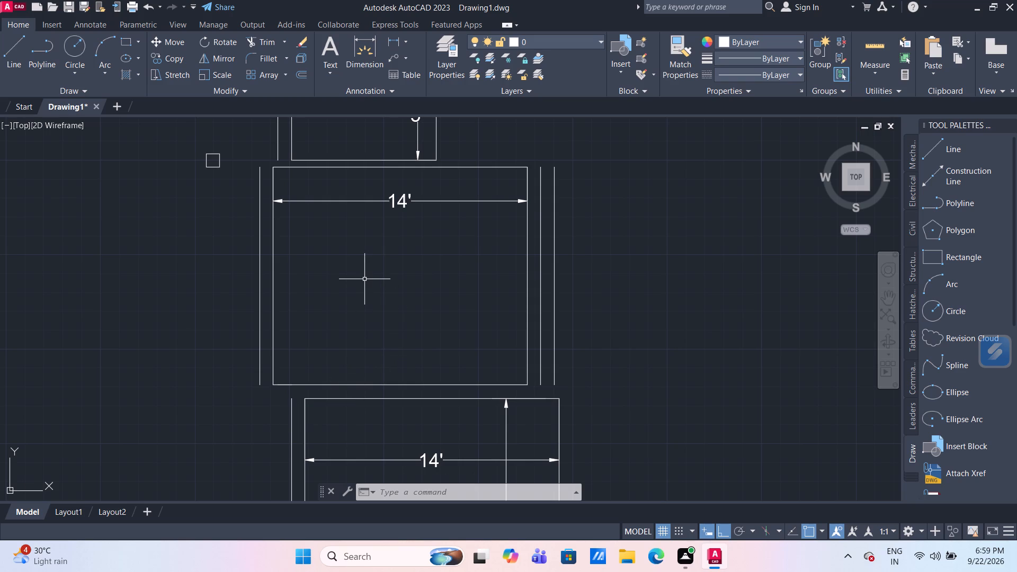
pyautogui.scroll(1, 590, 419)
pyautogui.scroll(-1, 562, 416)
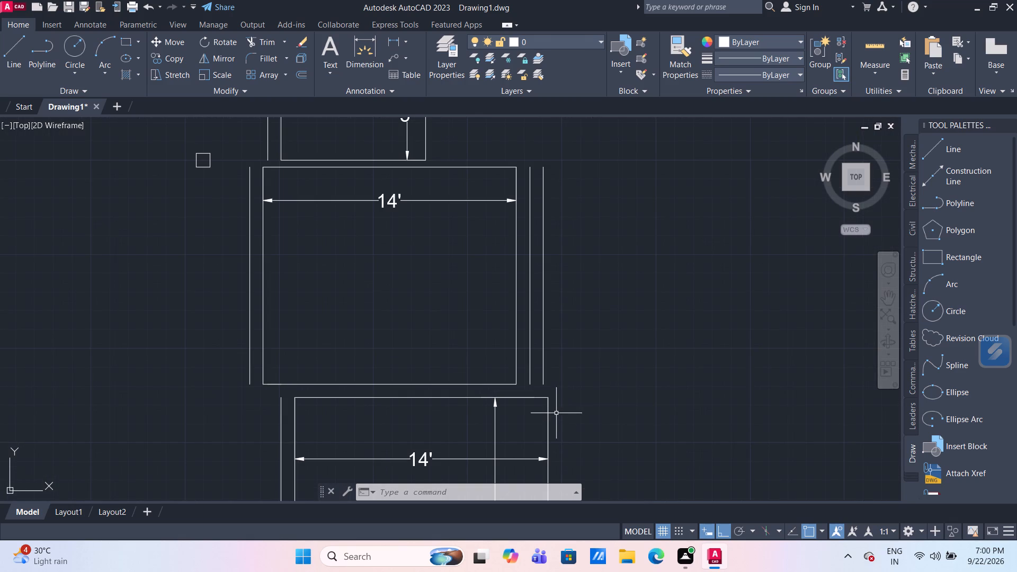
pyautogui.scroll(2, 556, 413)
pyautogui.scroll(-2, 555, 412)
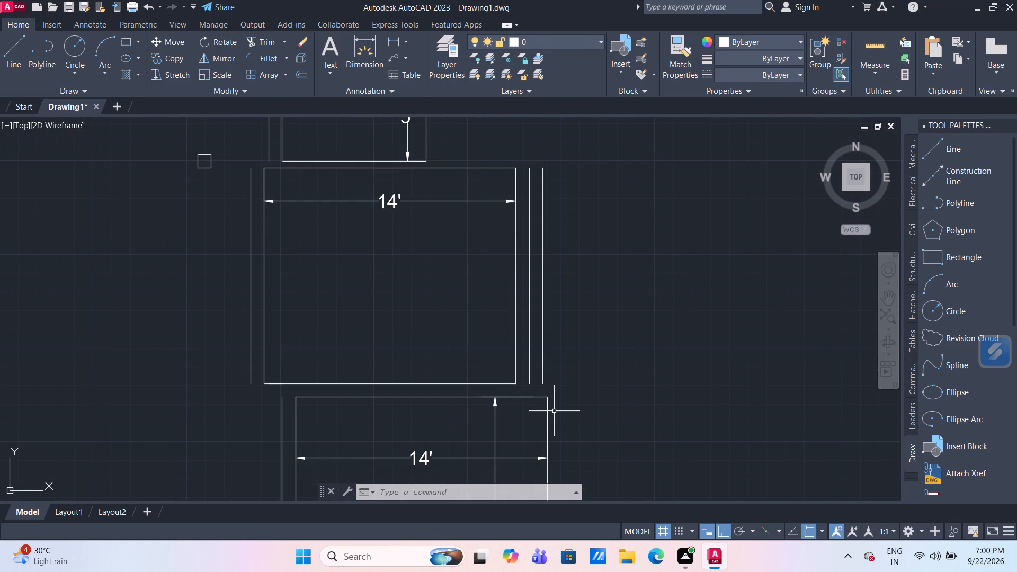
pyautogui.moveTo(557, 394); pyautogui.dragTo(567, 367, button='middle')
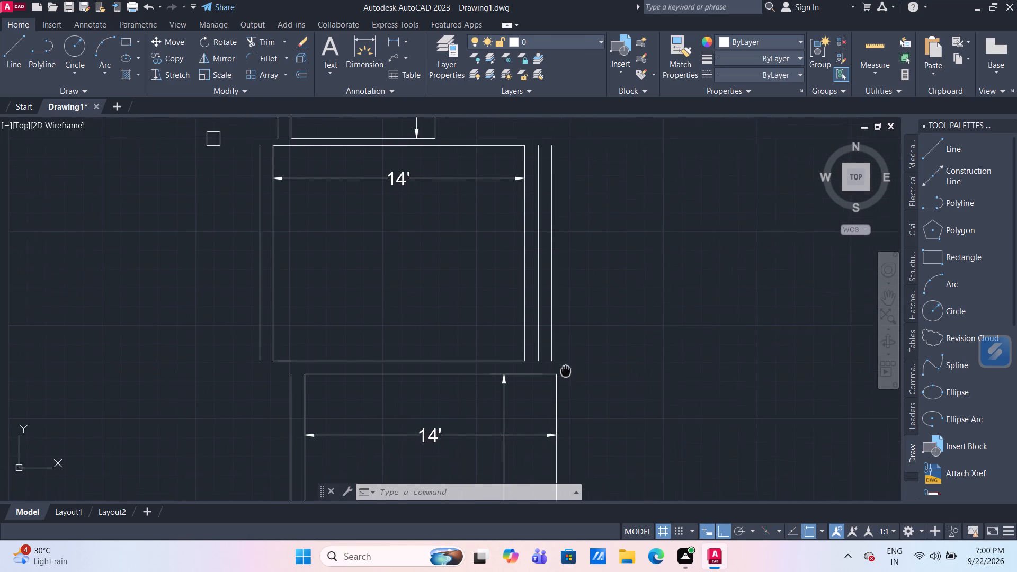
pyautogui.moveTo(567, 367); pyautogui.dragTo(570, 339, button='middle')
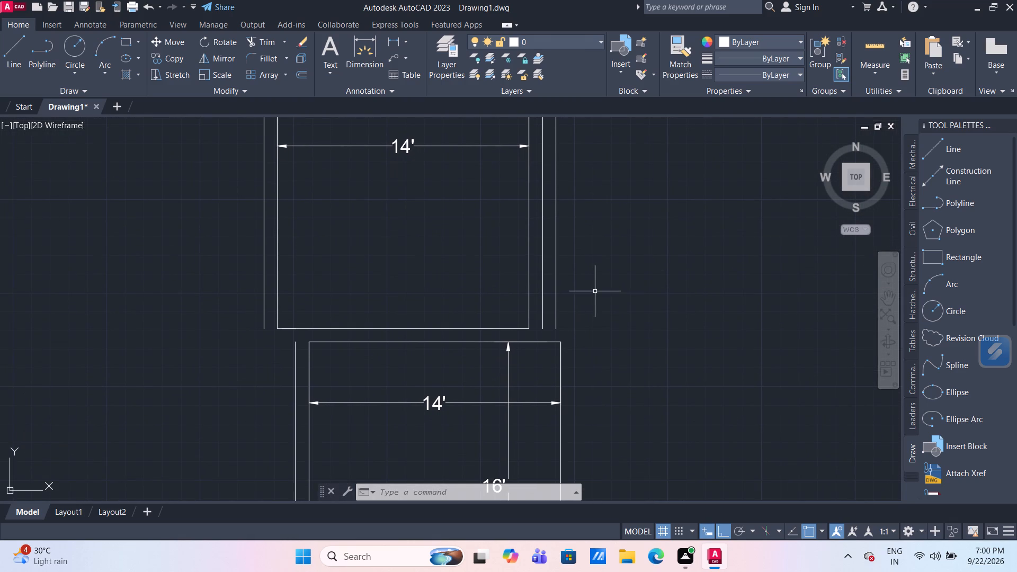
pyautogui.write('TR')
pyautogui.press('Return')
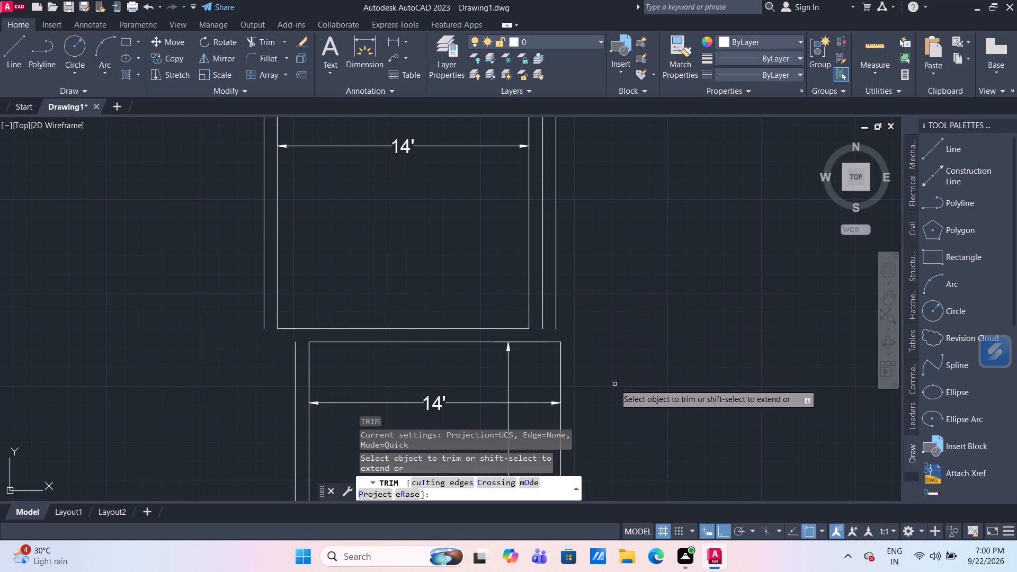
pyautogui.keyDown('shift'); pyautogui.click(554, 311); pyautogui.keyUp('shift')
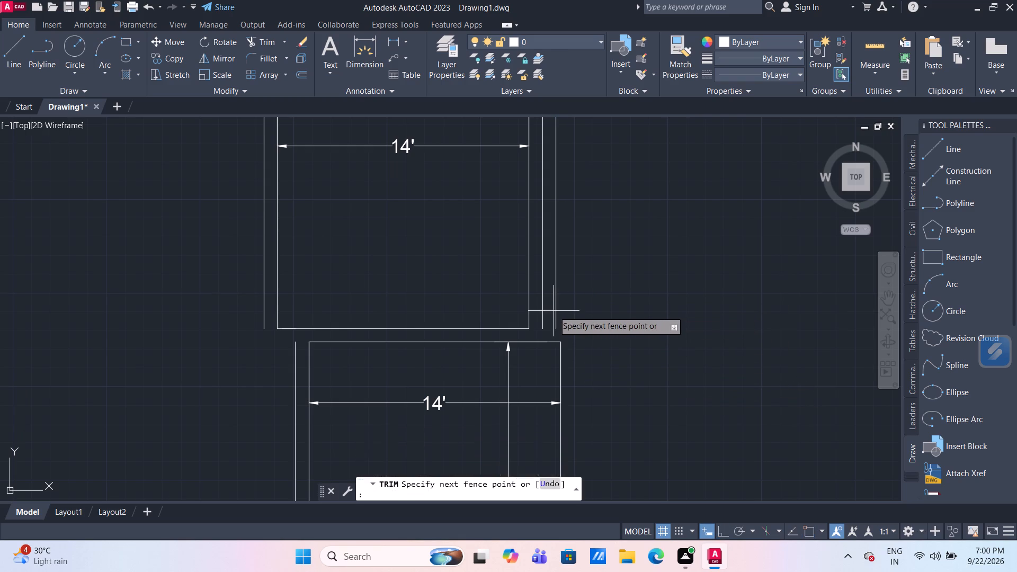
pyautogui.keyDown('shift'); pyautogui.click(566, 317); pyautogui.keyUp('shift')
pyautogui.scroll(1, 583, 378)
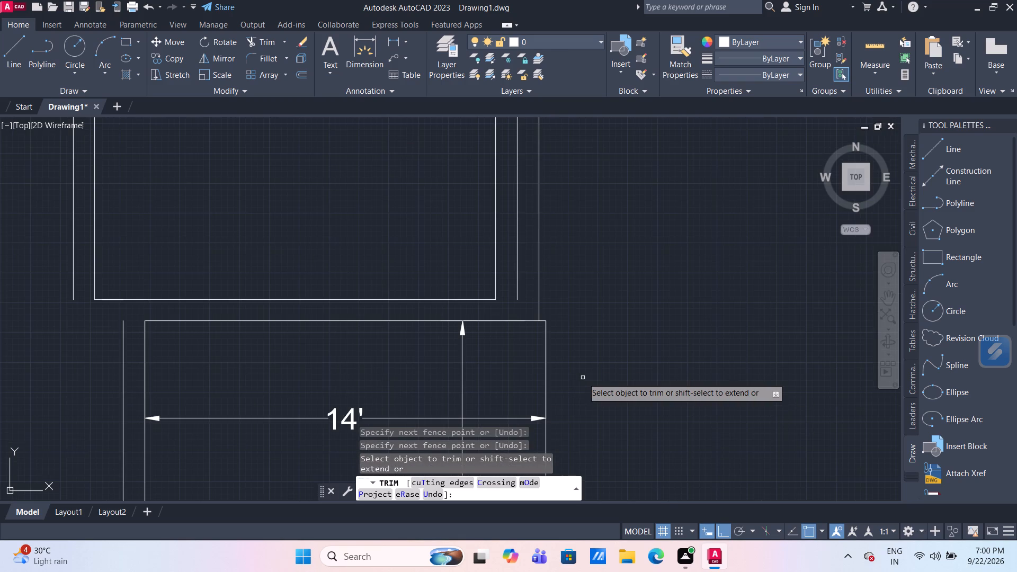
pyautogui.scroll(-1, 583, 378)
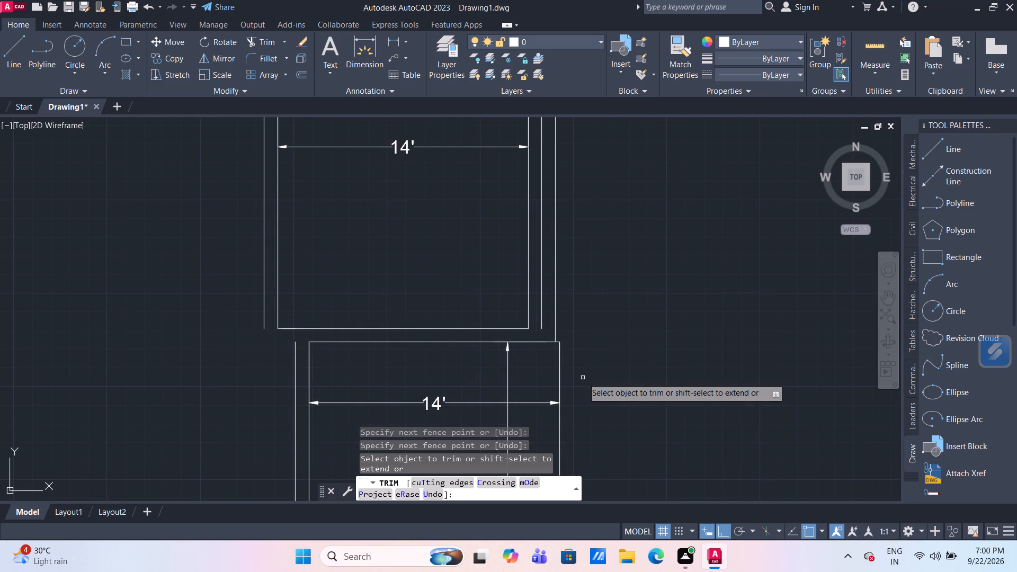
pyautogui.press('Escape')
# Move the 14' by 16' room with its dimensions and left wall line about 3" left, aligning its upper-right corner with the extended wall line's end.
pyautogui.moveTo(587, 400); pyautogui.dragTo(547, 385)
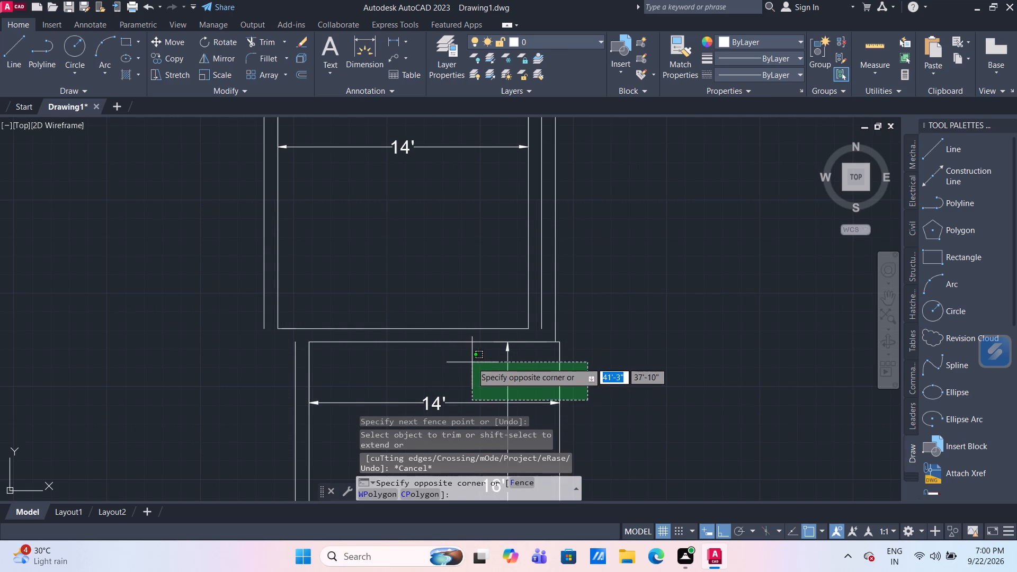
pyautogui.click(468, 343)
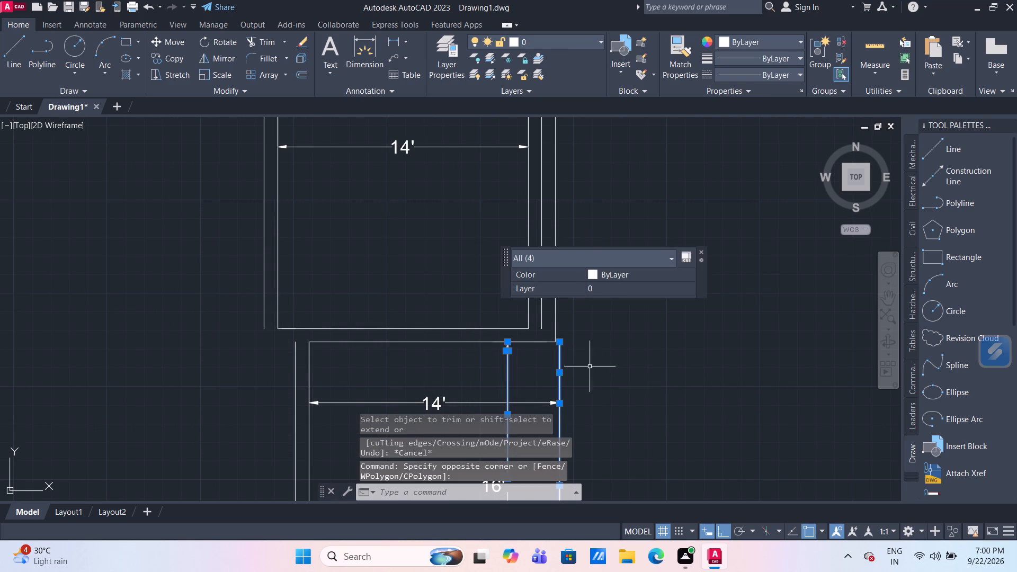
pyautogui.scroll(3, 540, 356)
pyautogui.click(476, 336)
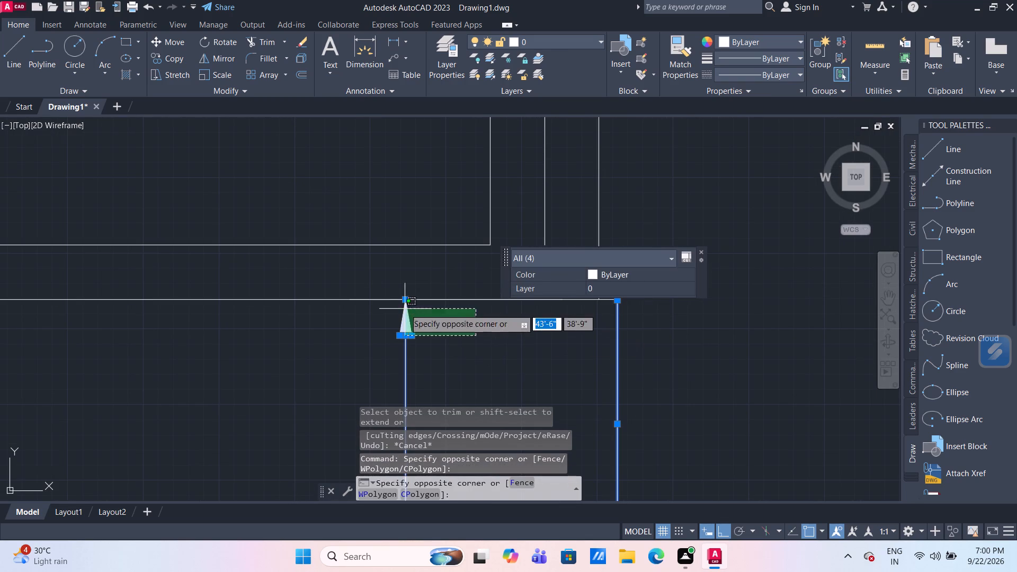
pyautogui.click(353, 293)
pyautogui.scroll(-3, 401, 365)
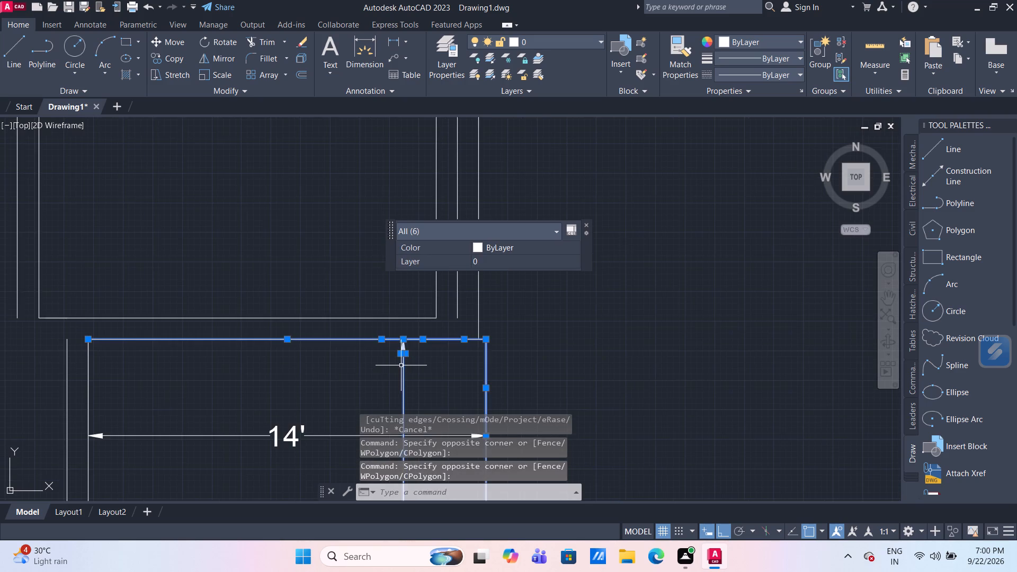
pyautogui.scroll(-1, 401, 365)
pyautogui.moveTo(401, 365); pyautogui.dragTo(372, 315, button='middle')
pyautogui.moveTo(365, 310); pyautogui.dragTo(172, 189, button='middle')
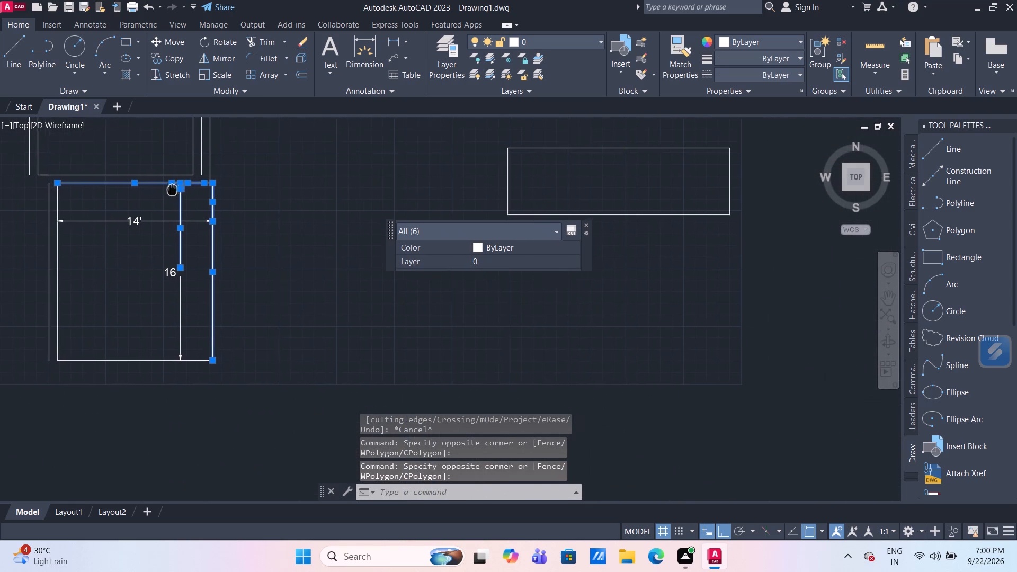
pyautogui.moveTo(172, 189); pyautogui.dragTo(175, 187, button='middle')
pyautogui.moveTo(260, 403); pyautogui.dragTo(235, 369)
pyautogui.click(18, 205)
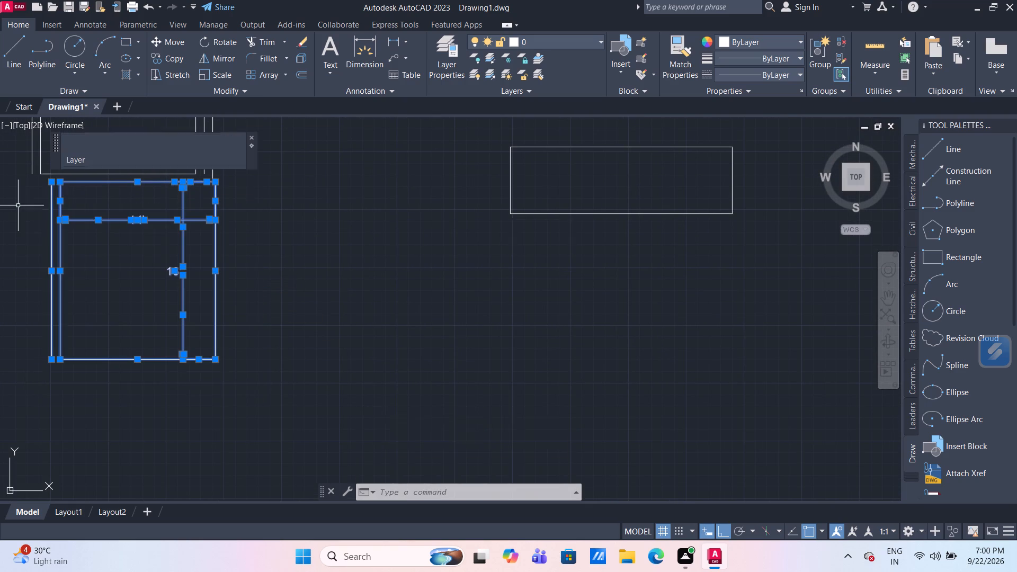
pyautogui.moveTo(119, 283); pyautogui.dragTo(158, 371, button='middle')
pyautogui.scroll(-1, 121, 283)
pyautogui.press('m')
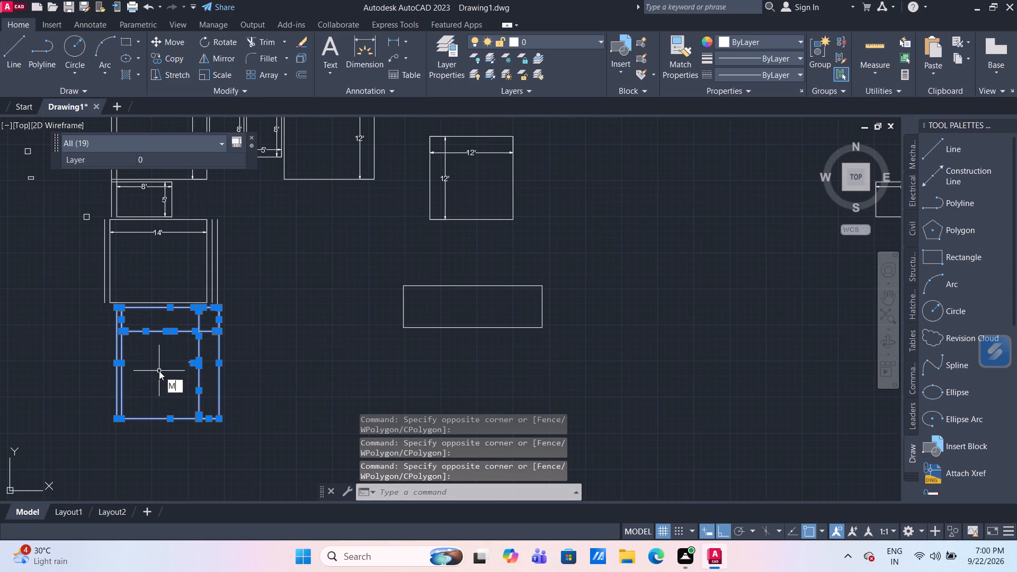
pyautogui.press('Return')
pyautogui.scroll(3, 231, 309)
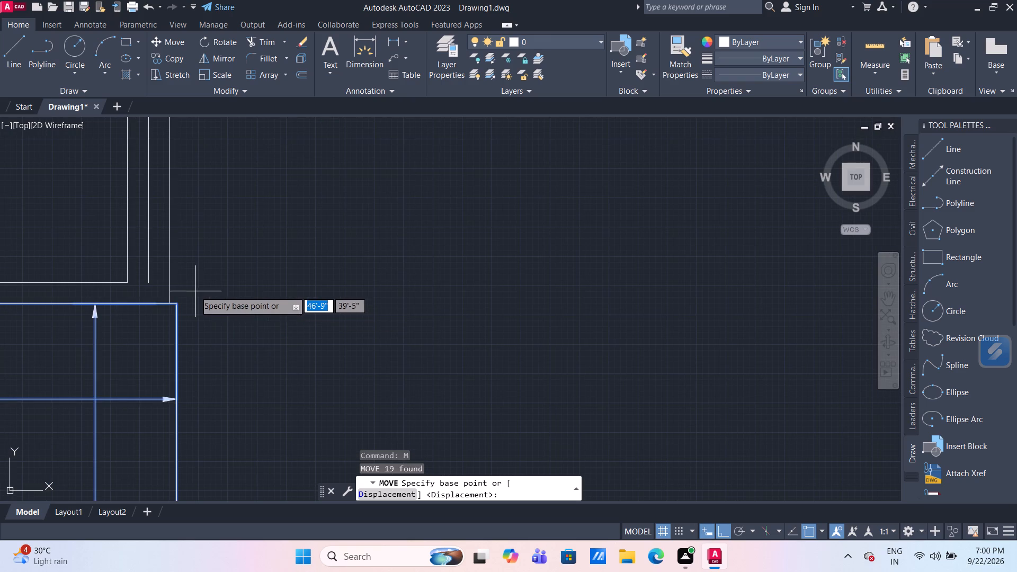
pyautogui.click(178, 305)
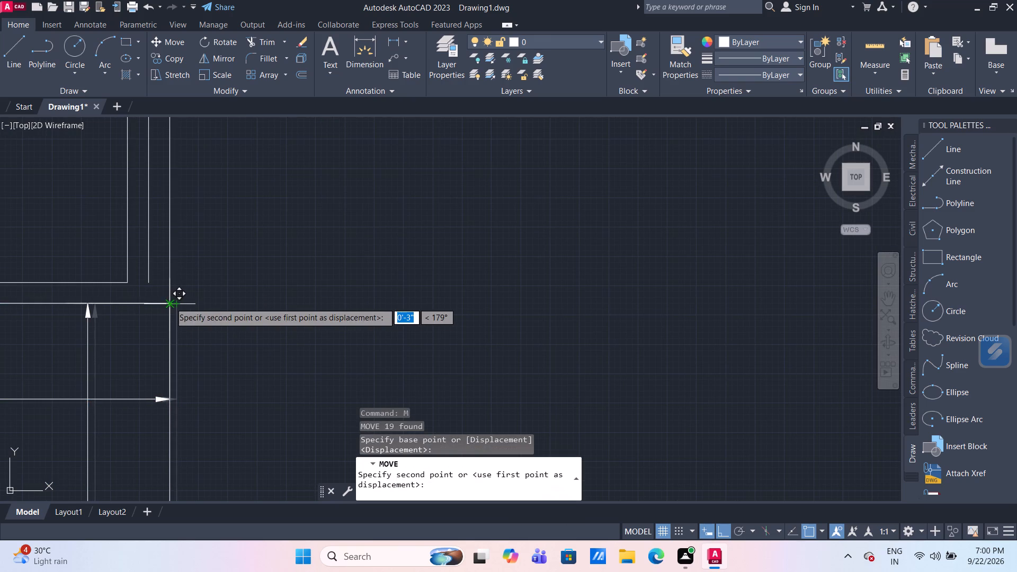
pyautogui.click(170, 302)
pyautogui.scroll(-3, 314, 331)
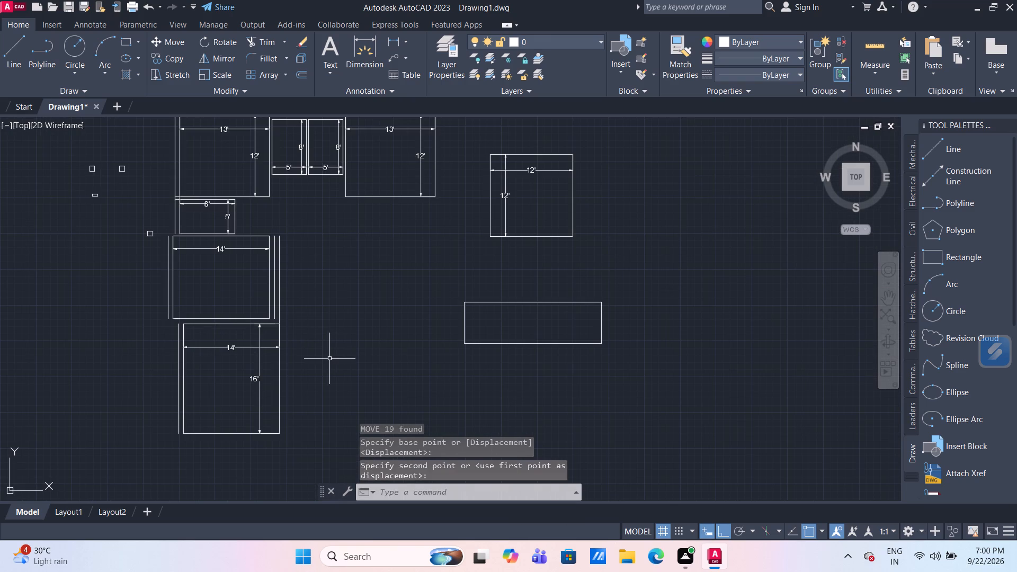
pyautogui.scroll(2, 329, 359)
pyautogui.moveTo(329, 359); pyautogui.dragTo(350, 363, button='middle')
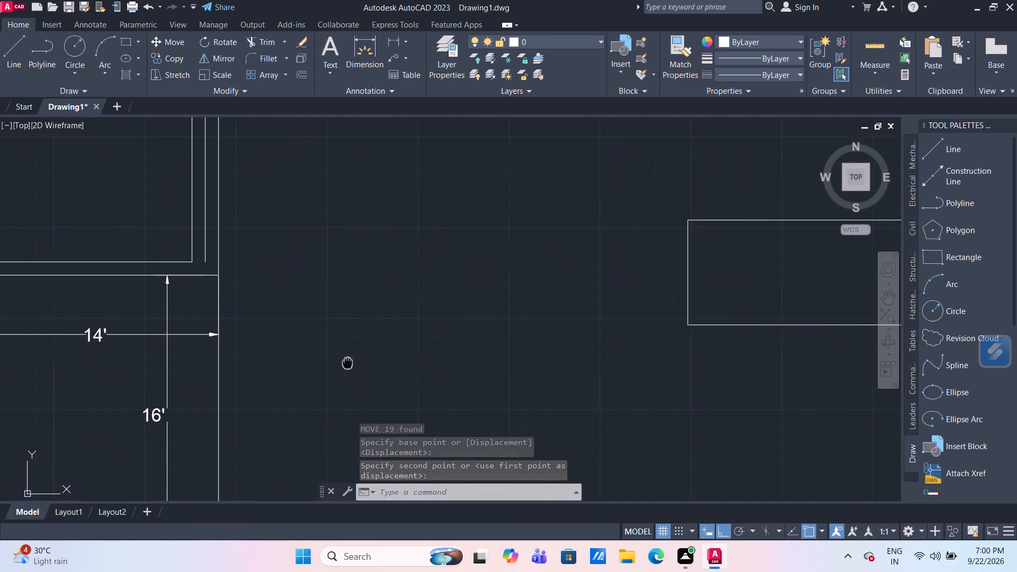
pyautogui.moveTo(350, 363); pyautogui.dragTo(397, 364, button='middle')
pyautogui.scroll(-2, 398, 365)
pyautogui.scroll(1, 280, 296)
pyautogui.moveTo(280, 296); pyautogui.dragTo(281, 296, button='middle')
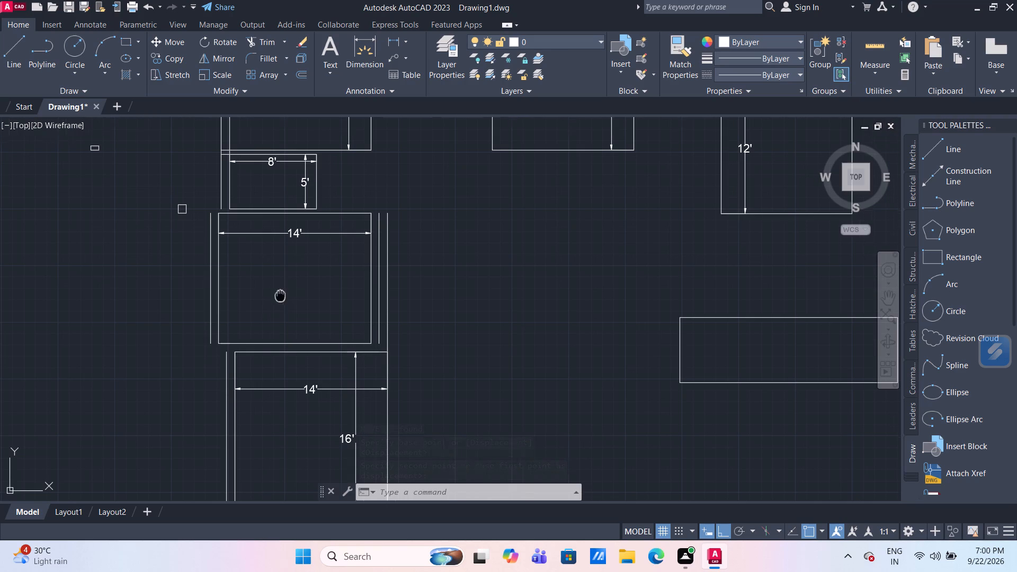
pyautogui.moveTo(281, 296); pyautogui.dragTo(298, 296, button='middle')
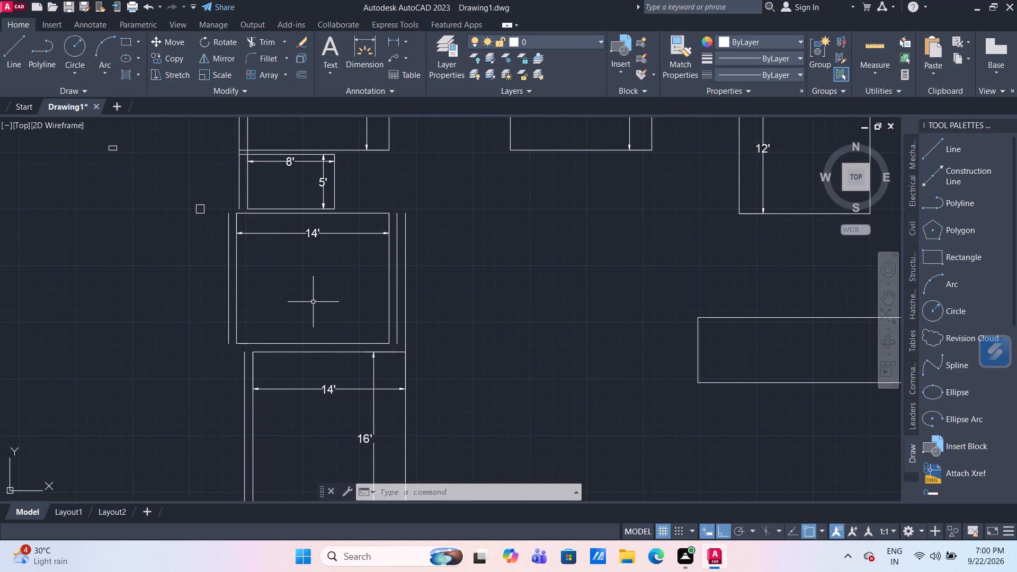
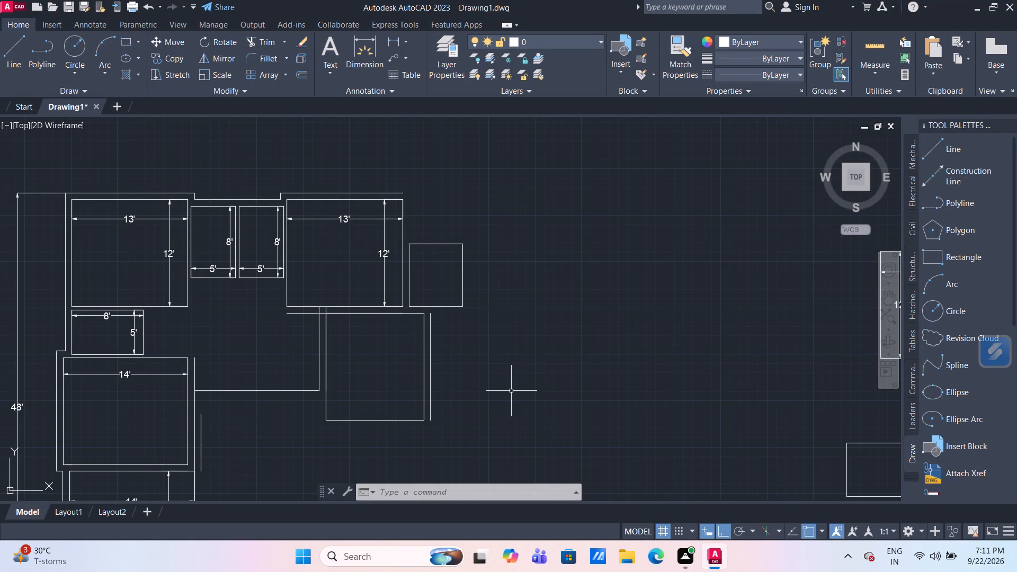
# Offset the right and top lines of the small undimensioned room beside the right-hand 13' by 12' room 9" outward.
pyautogui.scroll(1, 469, 306)
pyautogui.moveTo(439, 236); pyautogui.dragTo(443, 307, button='middle')
pyautogui.press('o')
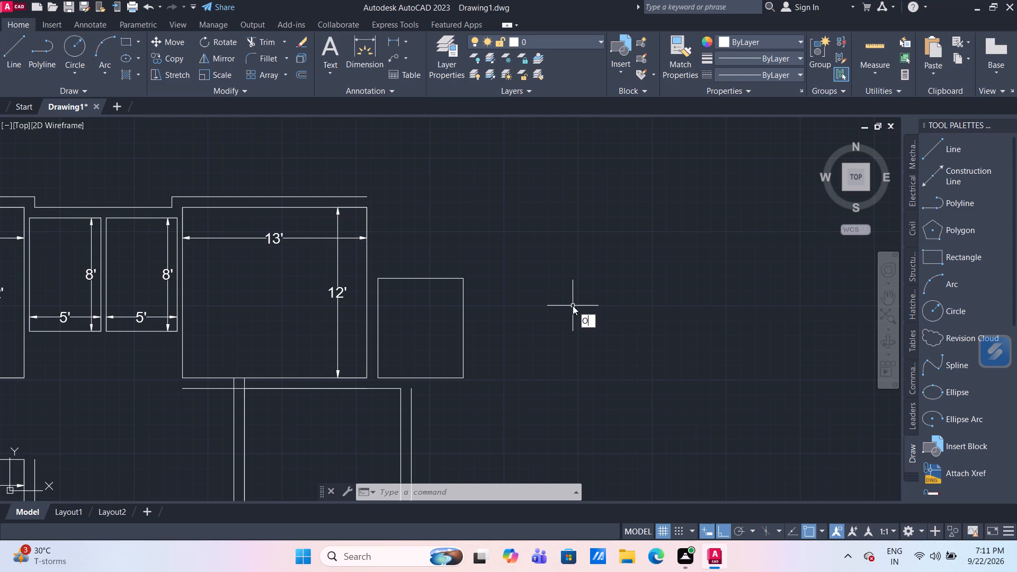
pyautogui.press('Return')
pyautogui.press('Return')
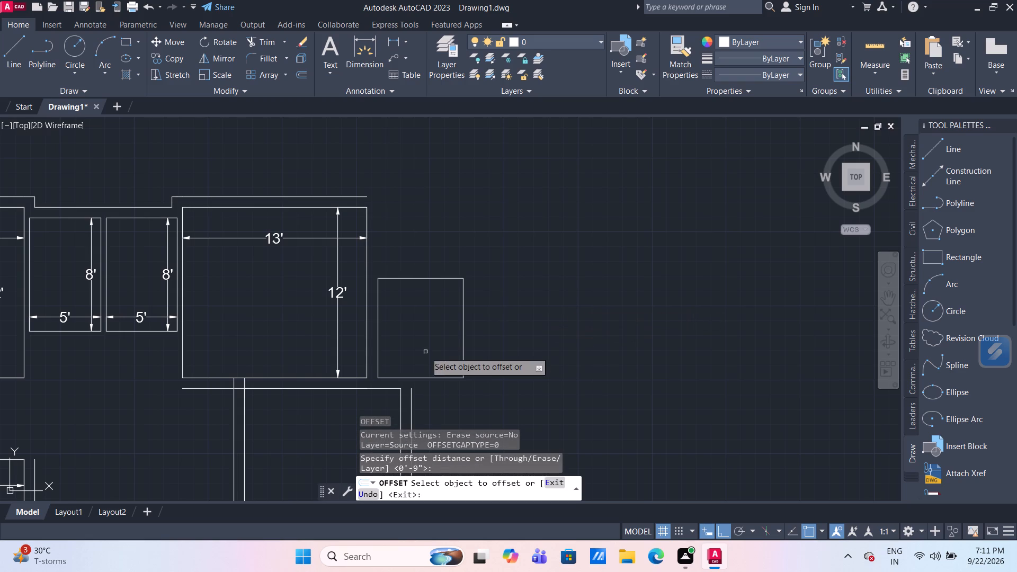
pyautogui.click(463, 337)
pyautogui.click(488, 332)
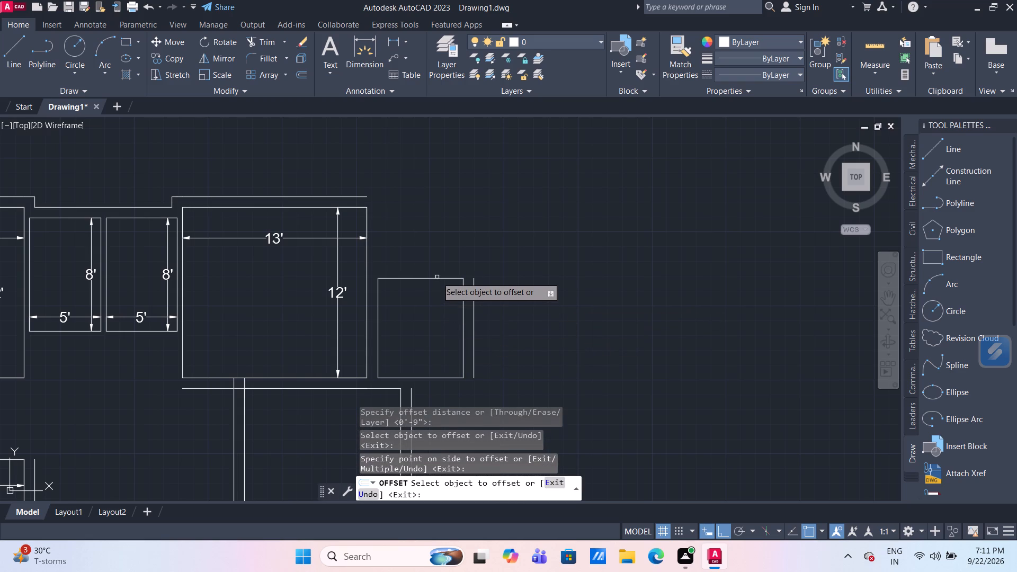
pyautogui.click(439, 278)
pyautogui.click(443, 251)
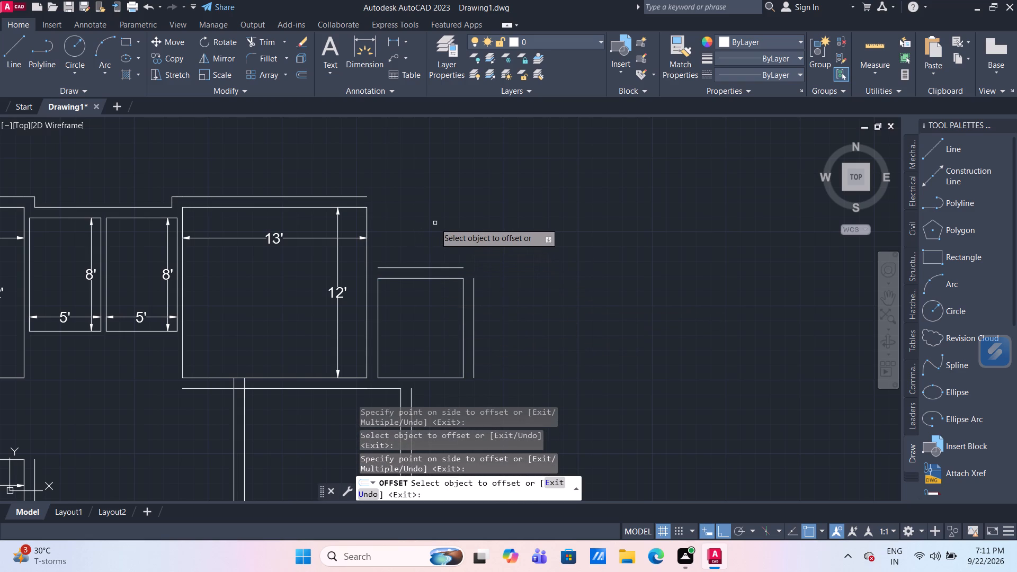
pyautogui.press('Escape')
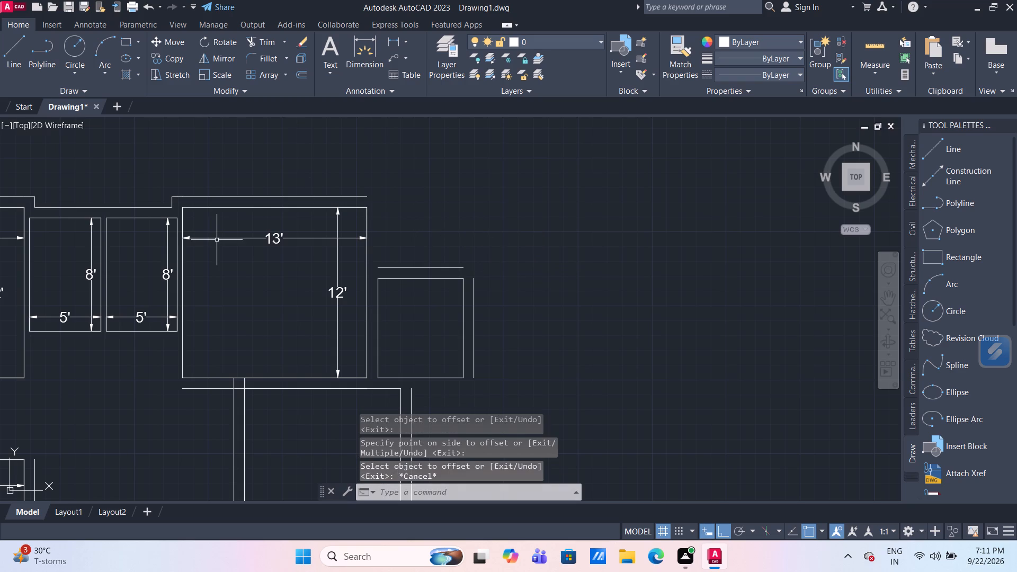
# Draw a vertical line from the left end of the small room's offset top line up past the 13' by 12' room's outer top wall line.
pyautogui.click(15, 54)
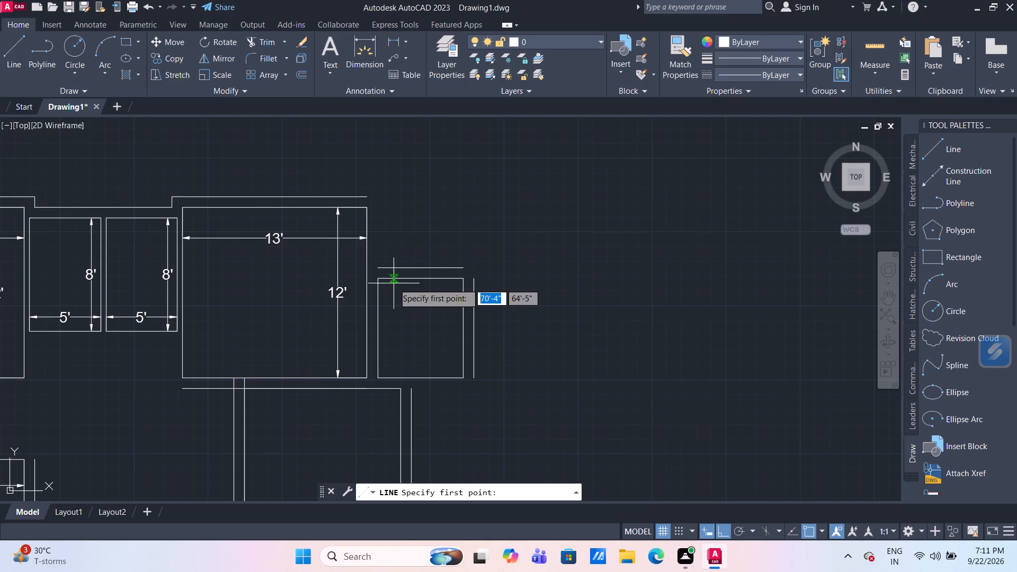
pyautogui.click(379, 268)
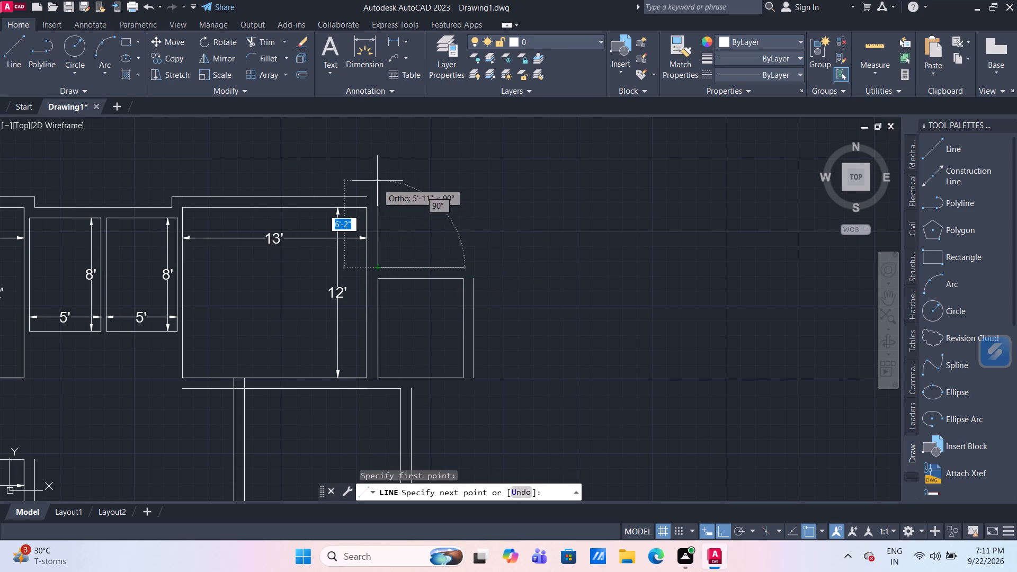
pyautogui.click(377, 172)
pyautogui.press('Escape')
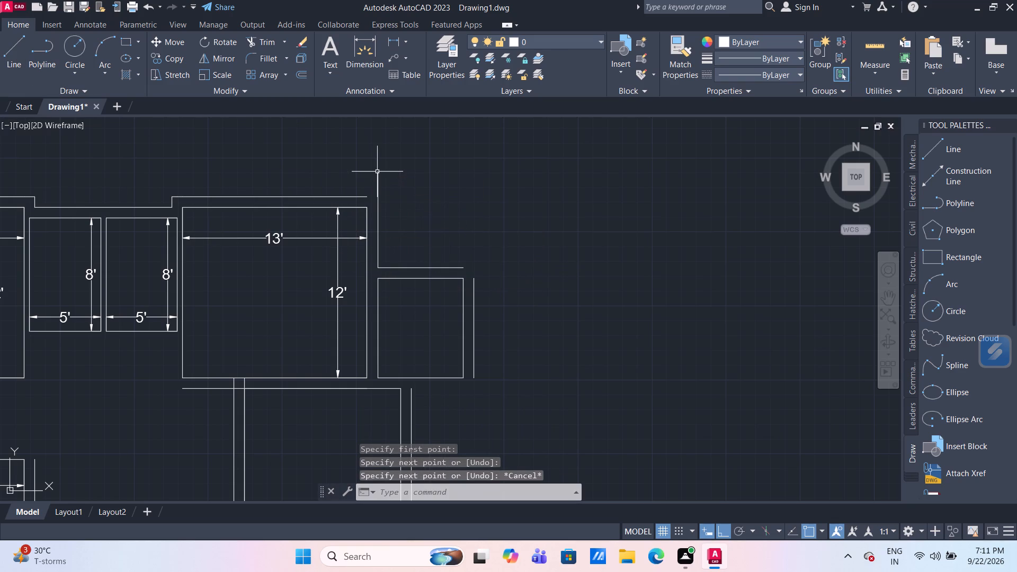
# Extend the outer top wall line of the right-hand 13' by 12' room to the new vertical line.
pyautogui.write('EX')
pyautogui.press('Return')
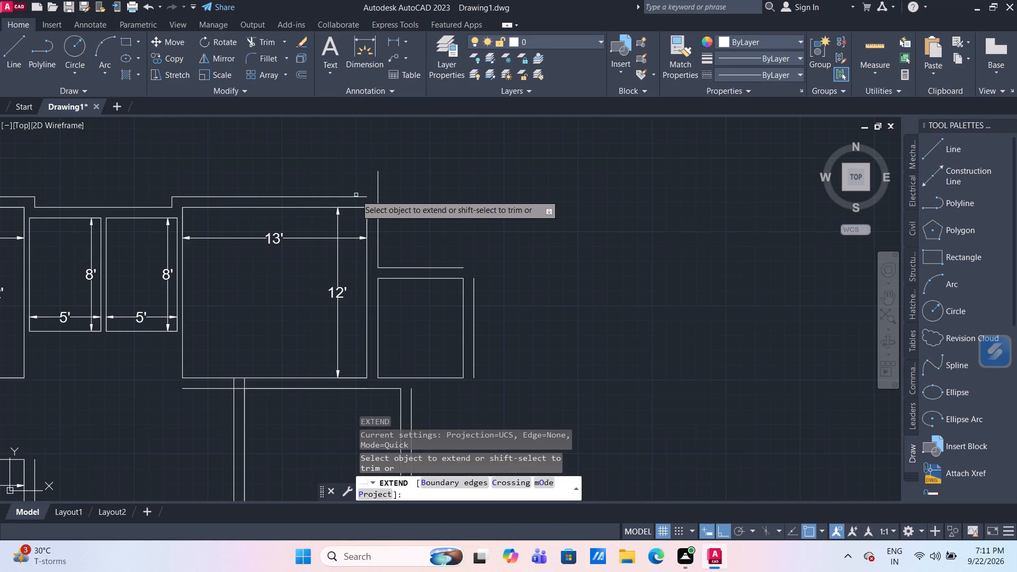
pyautogui.click(356, 196)
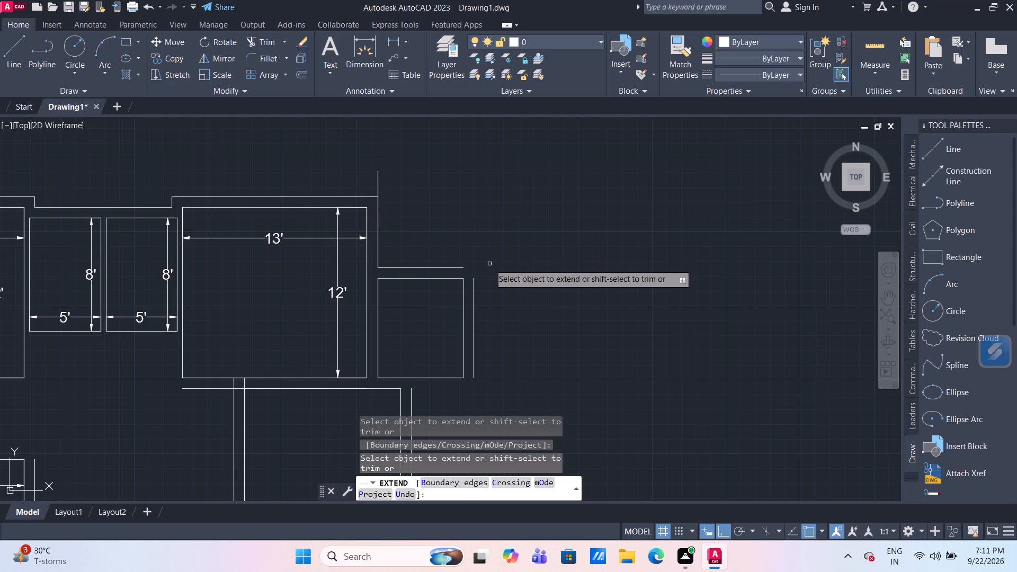
pyautogui.press('Escape')
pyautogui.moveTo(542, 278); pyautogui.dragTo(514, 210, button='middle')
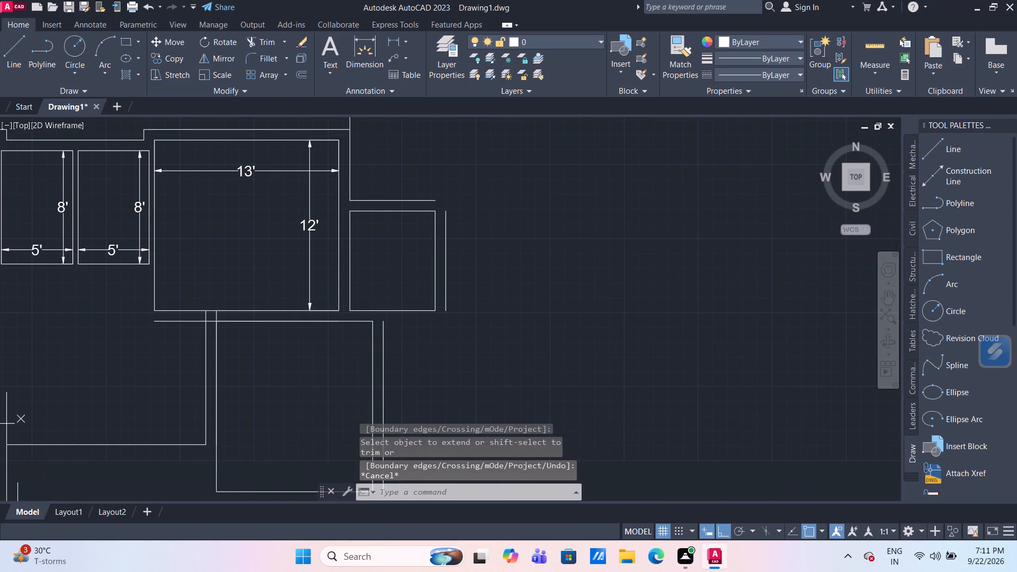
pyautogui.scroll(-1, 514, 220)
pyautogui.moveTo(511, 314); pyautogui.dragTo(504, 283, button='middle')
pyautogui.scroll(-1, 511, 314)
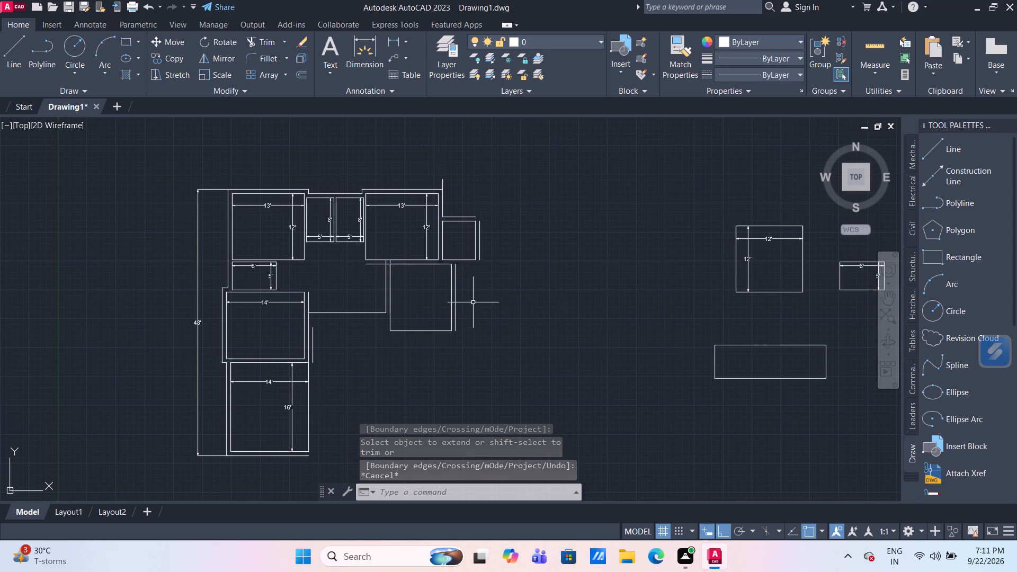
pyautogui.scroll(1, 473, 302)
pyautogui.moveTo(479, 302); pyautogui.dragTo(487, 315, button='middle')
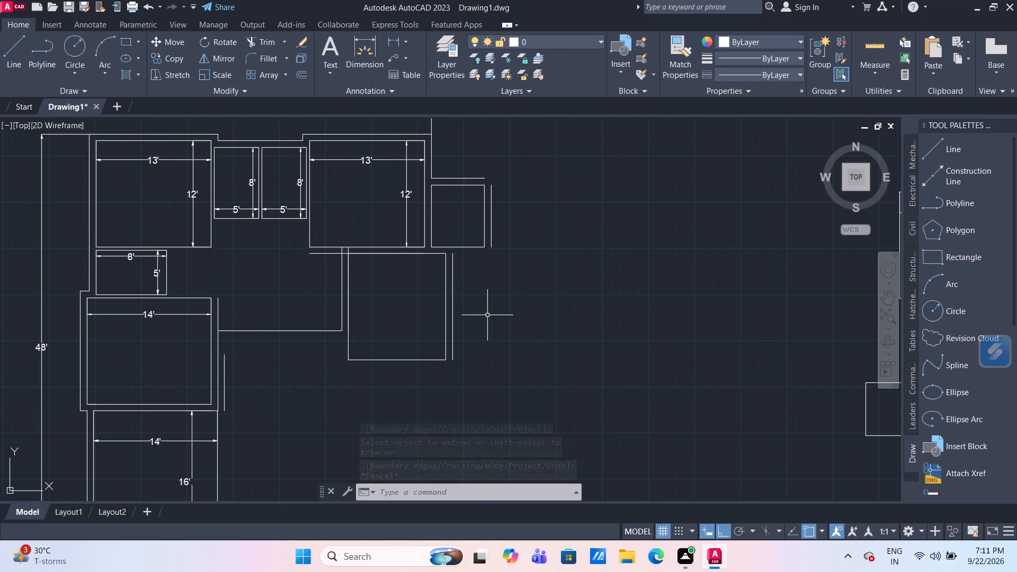
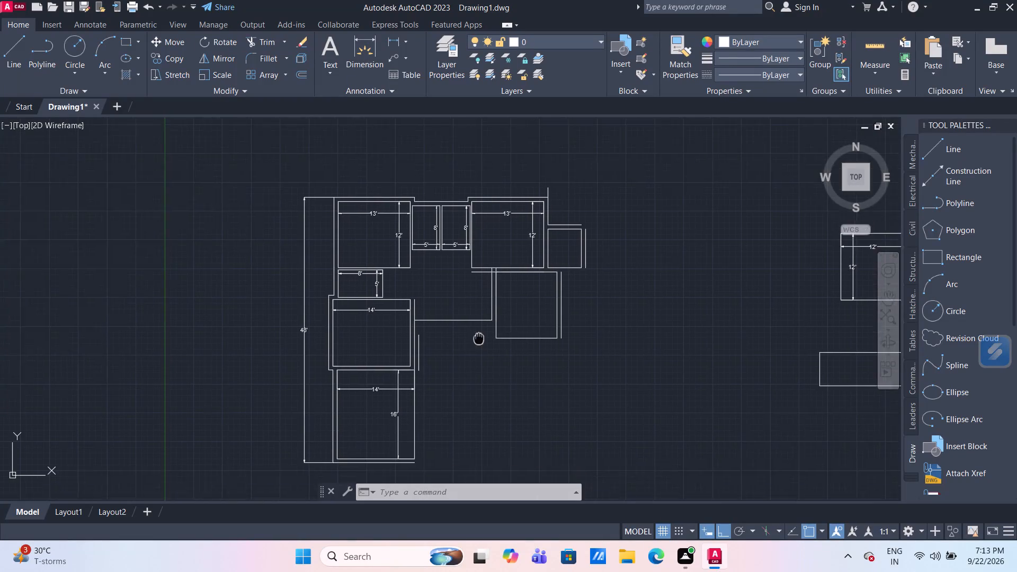
# Move the undimensioned room below the right-hand 13' by 12' room, with its outer line, horizontally to align with the small room's outer right wall line.
pyautogui.scroll(2, 603, 274)
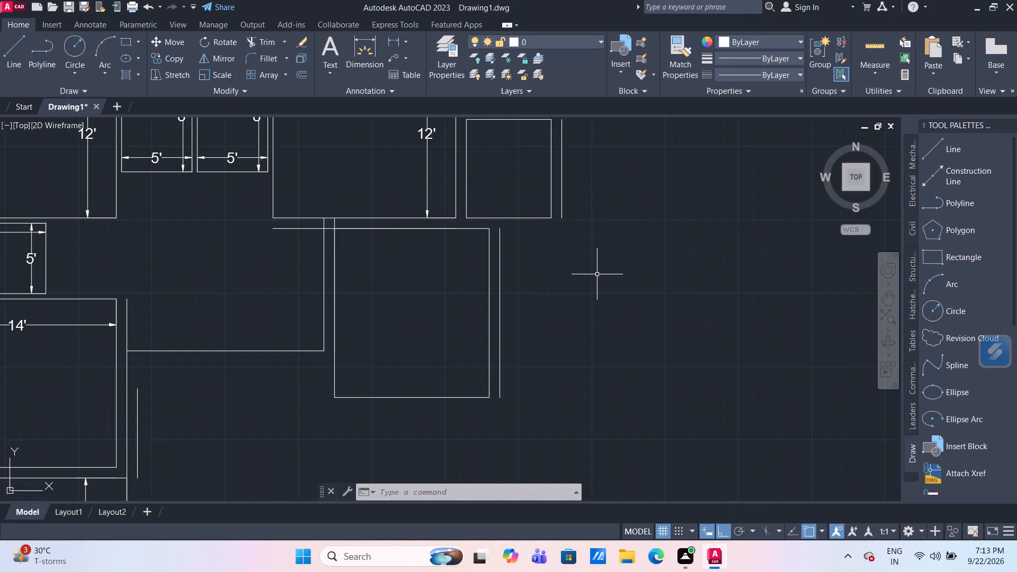
pyautogui.moveTo(549, 426); pyautogui.dragTo(522, 401)
pyautogui.click(408, 302)
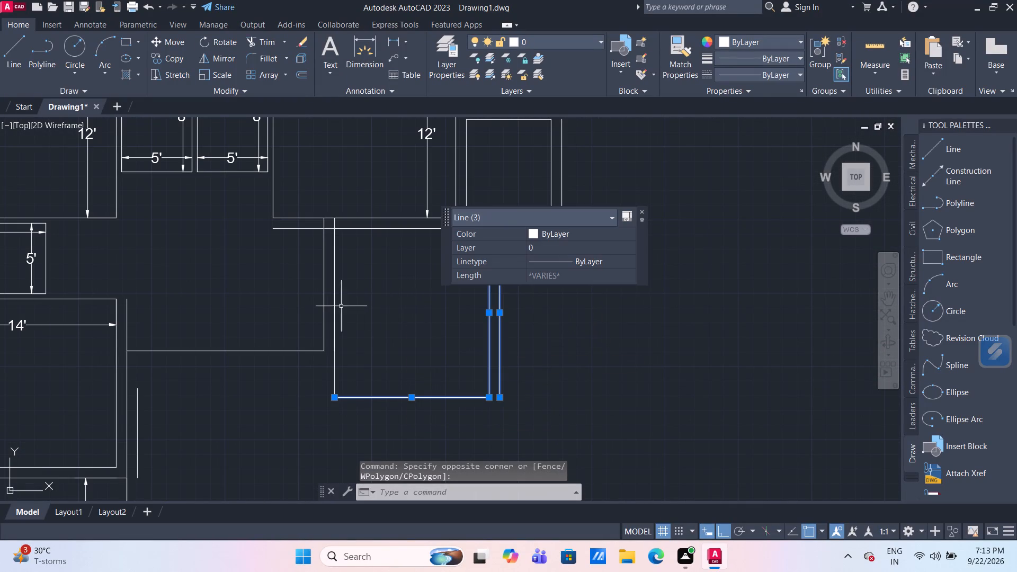
pyautogui.click(335, 376)
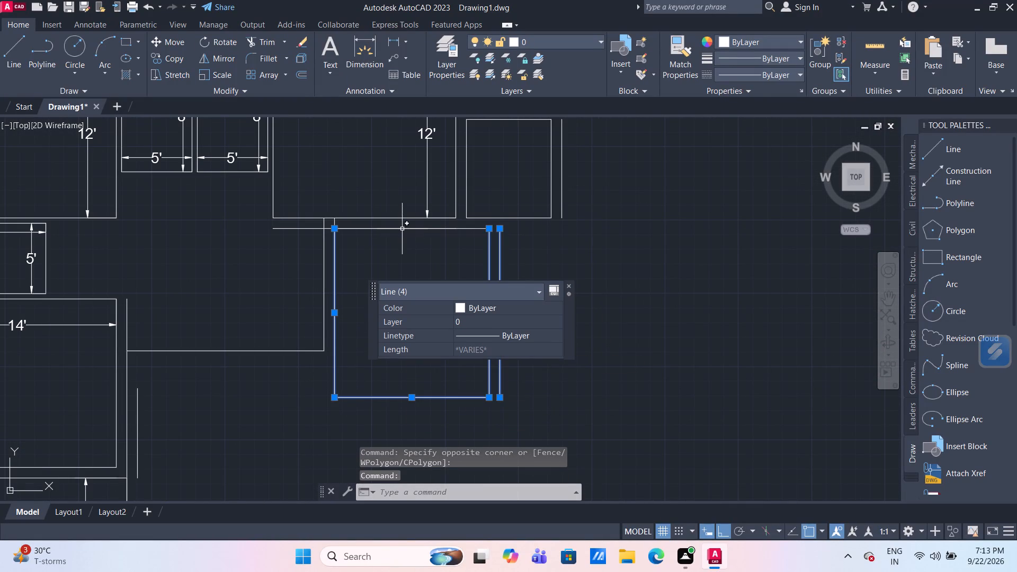
pyautogui.click(402, 228)
pyautogui.moveTo(597, 321); pyautogui.dragTo(531, 347, button='middle')
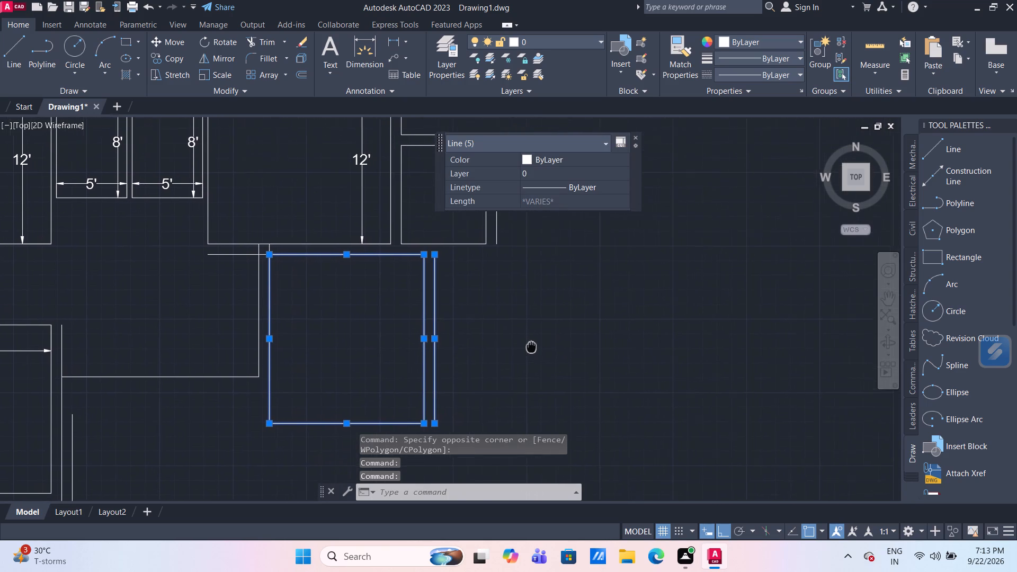
pyautogui.moveTo(531, 347); pyautogui.dragTo(508, 352, button='middle')
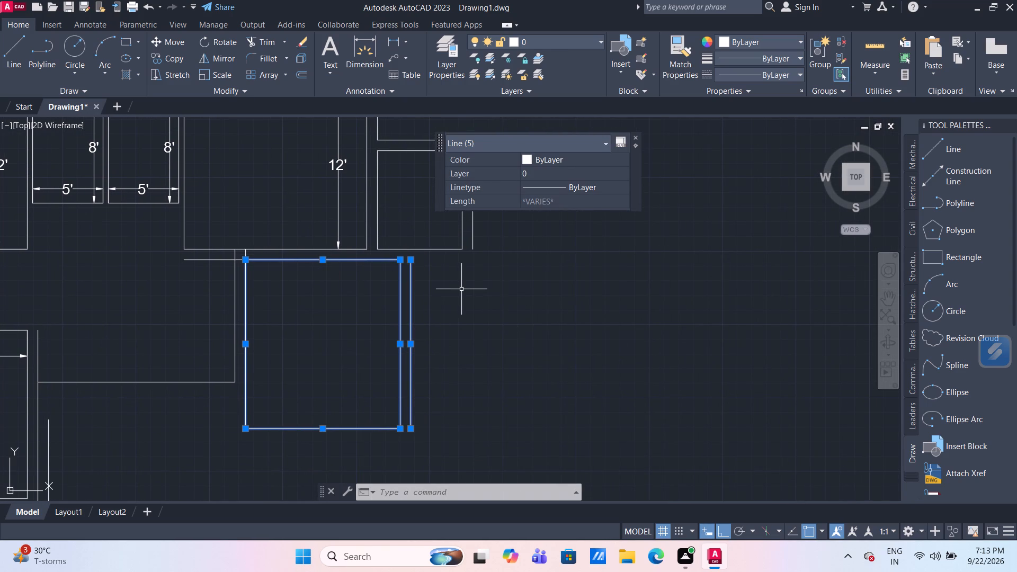
pyautogui.press('m')
pyautogui.press('Return')
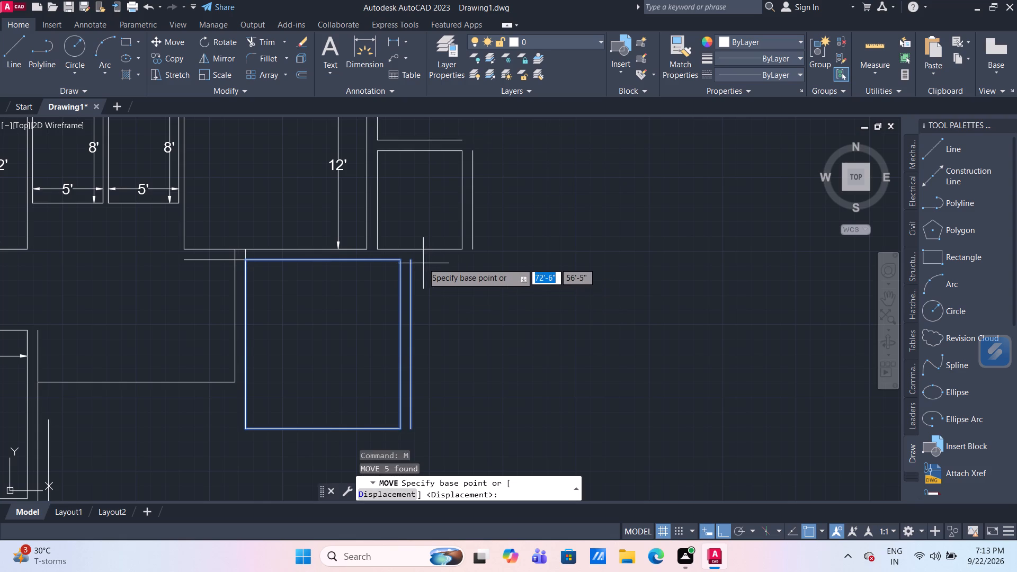
pyautogui.click(408, 260)
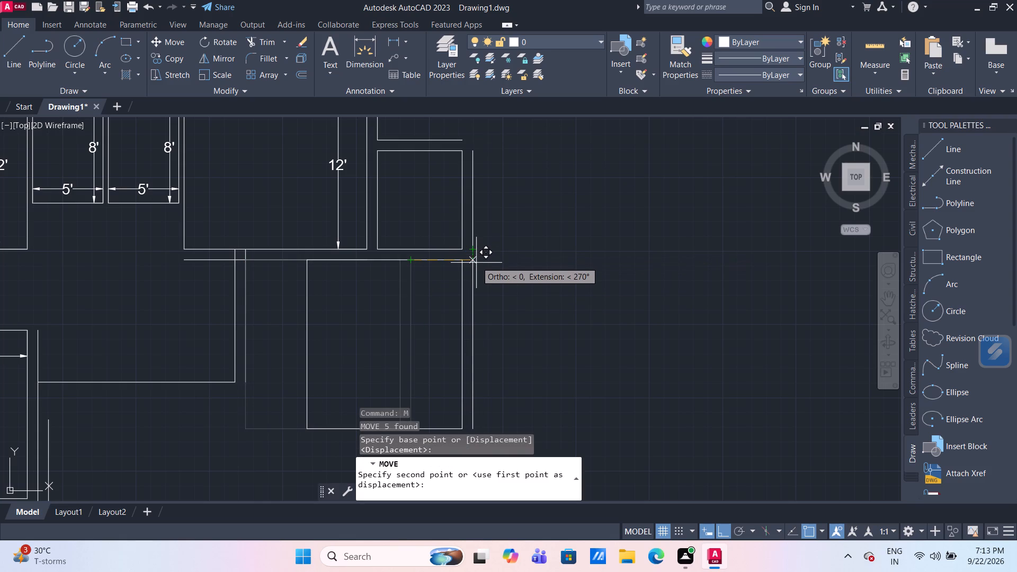
pyautogui.click(476, 263)
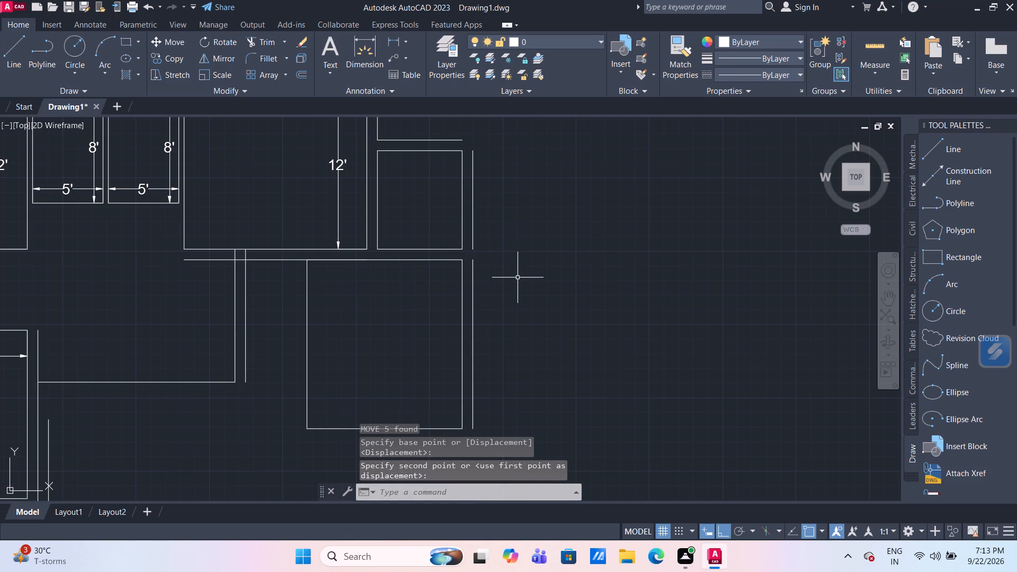
# Delete the leftover offset line beneath the right-hand 13' by 12' room.
pyautogui.click(281, 260)
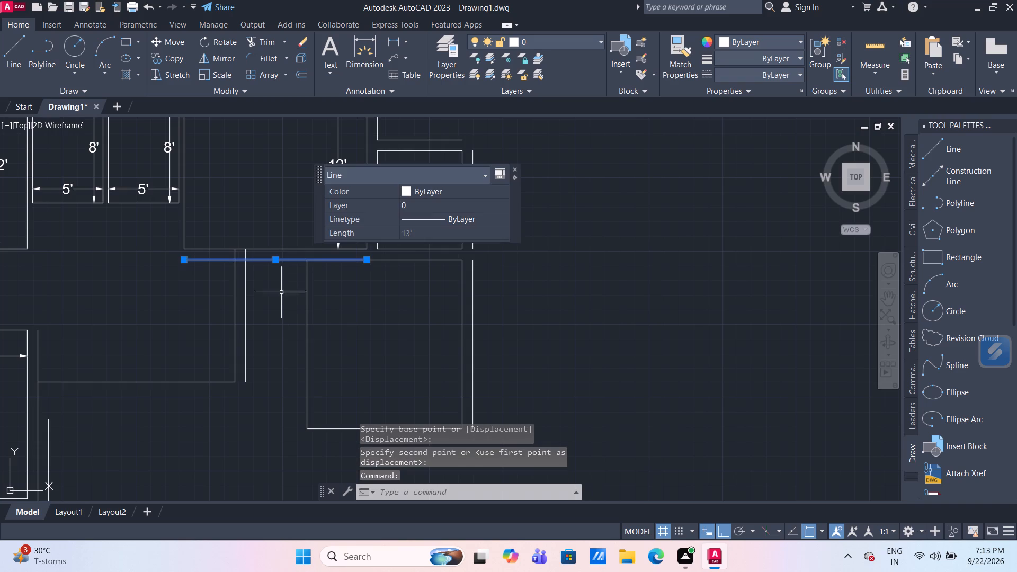
pyautogui.press('Delete')
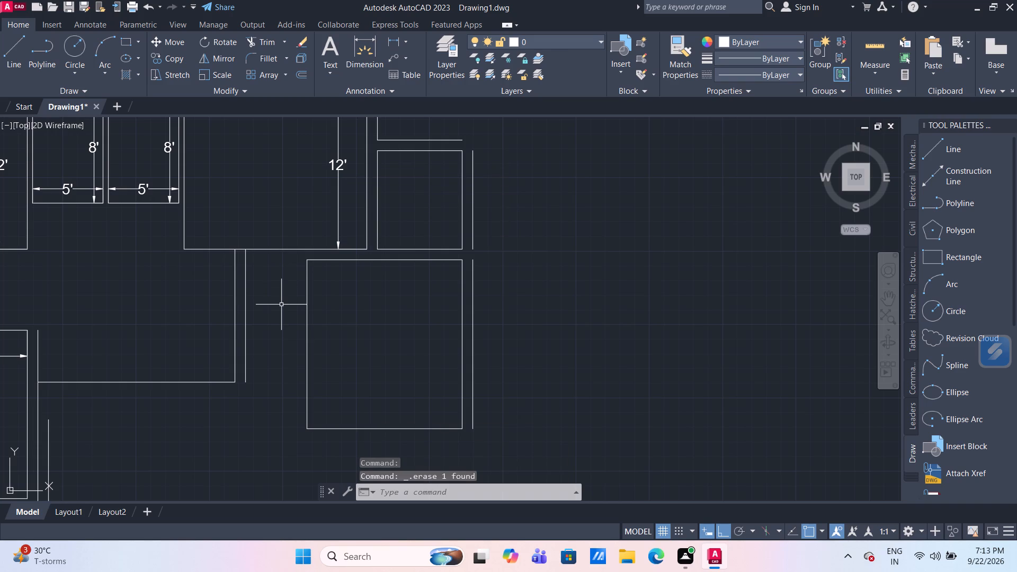
# Examine the floor plan around the moved room and the neighbouring outer wall lines.
pyautogui.scroll(-2, 592, 267)
pyautogui.moveTo(582, 295); pyautogui.dragTo(572, 277, button='middle')
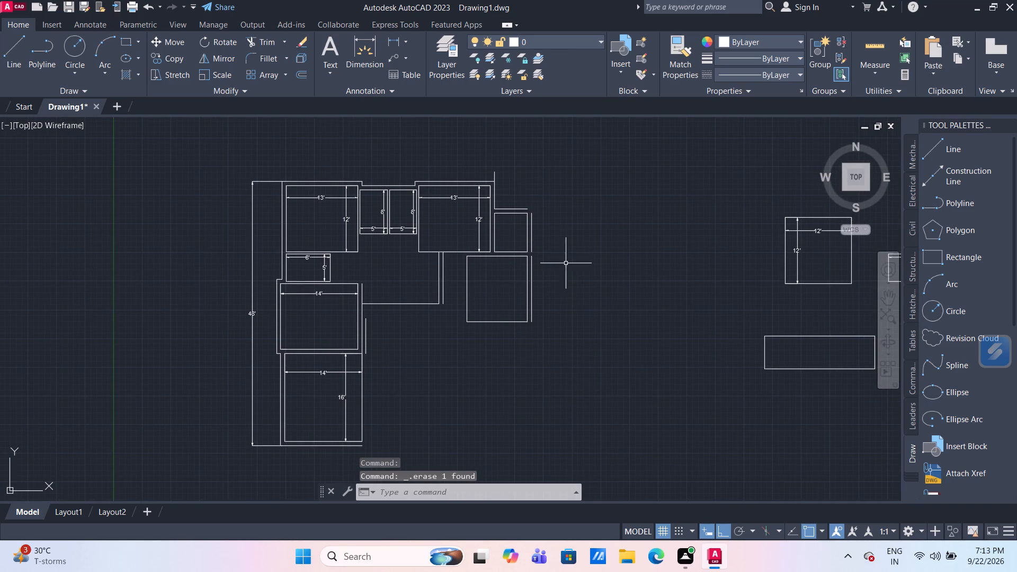
pyautogui.scroll(2, 555, 237)
pyautogui.moveTo(555, 237); pyautogui.dragTo(569, 294, button='middle')
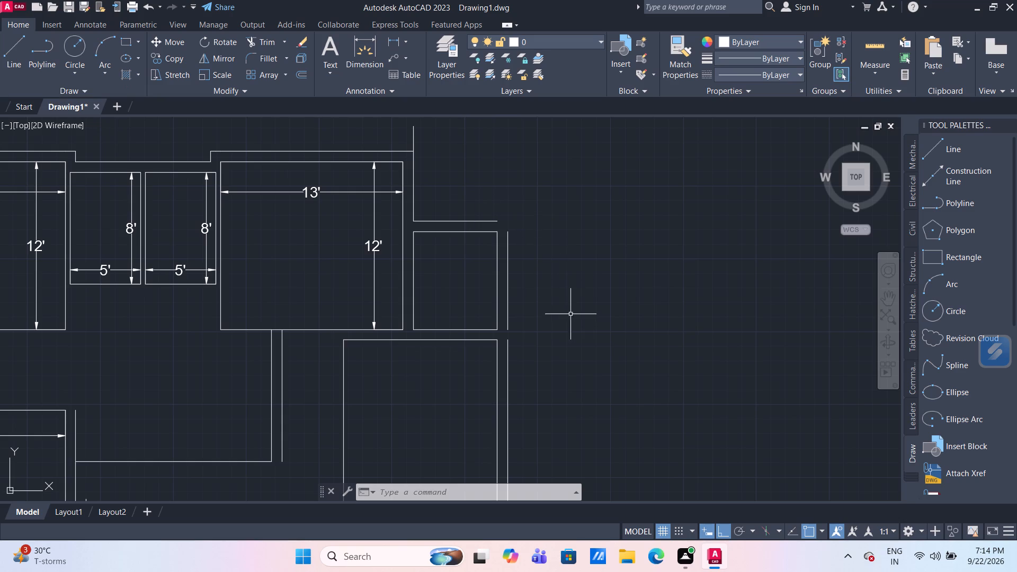
pyautogui.scroll(-3, 571, 317)
pyautogui.moveTo(568, 281); pyautogui.dragTo(550, 231, button='middle')
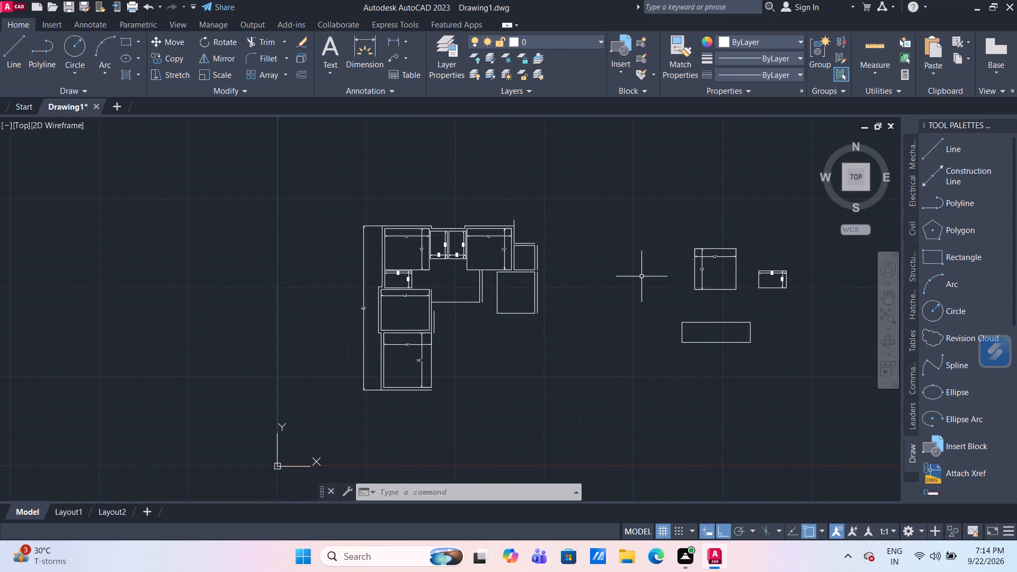
pyautogui.scroll(1, 489, 300)
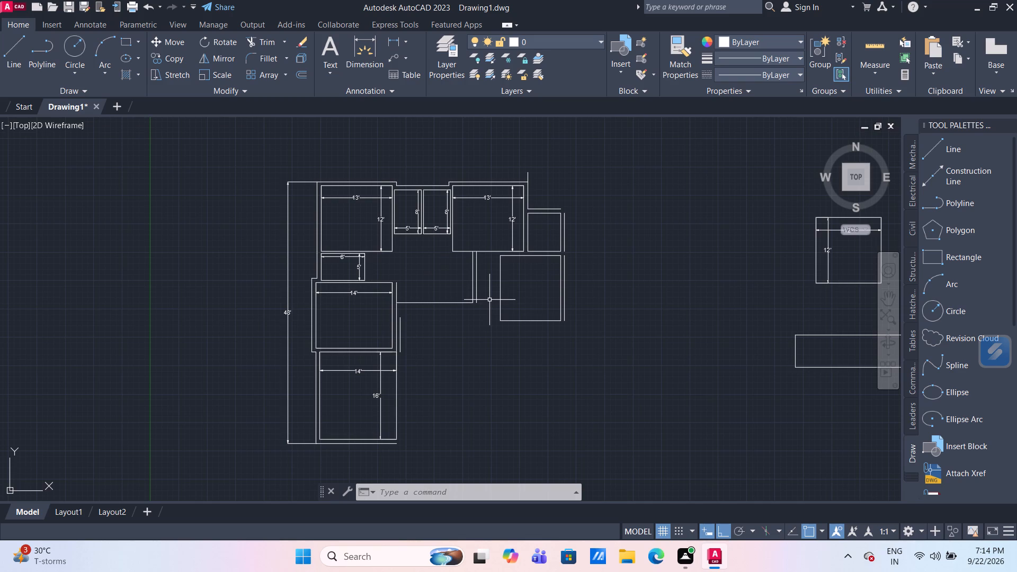
pyautogui.scroll(1, 612, 240)
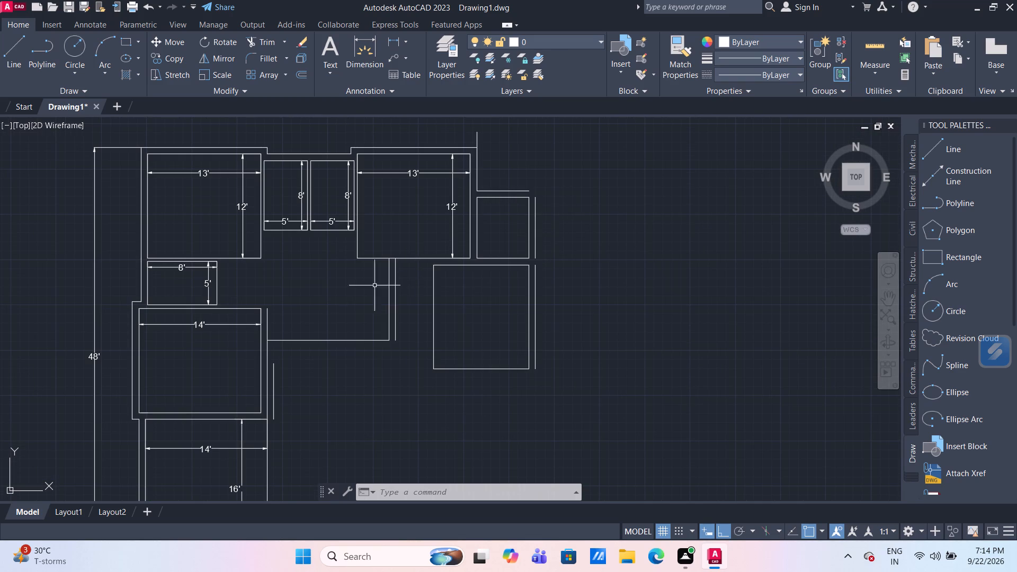
pyautogui.scroll(1, 207, 296)
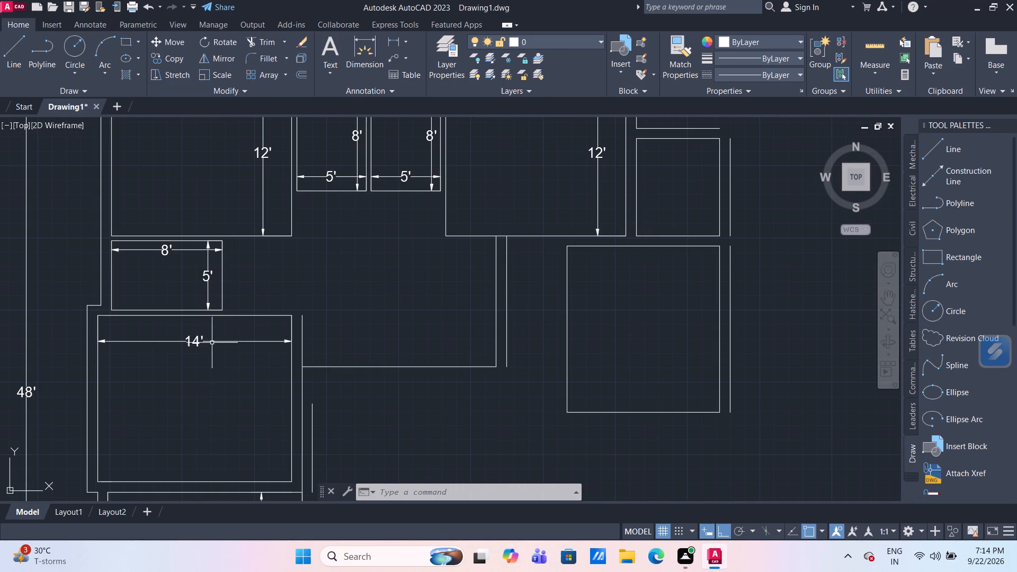
# Erase the left 5' by 8' room's dimensions, most dimension pieces in the right one, and the right half of the upper 14' dimension line.
pyautogui.click(212, 342)
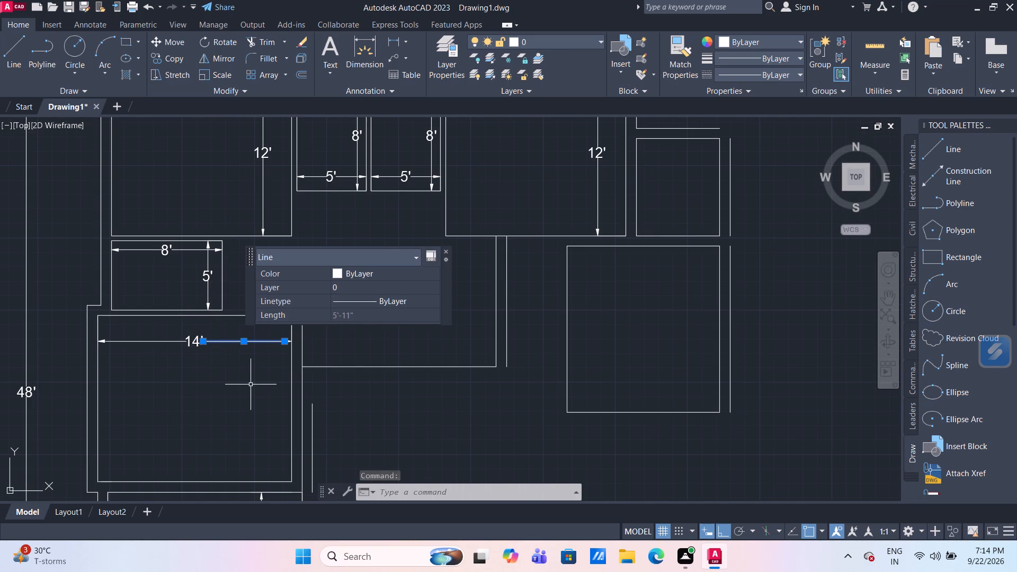
pyautogui.scroll(1, 367, 173)
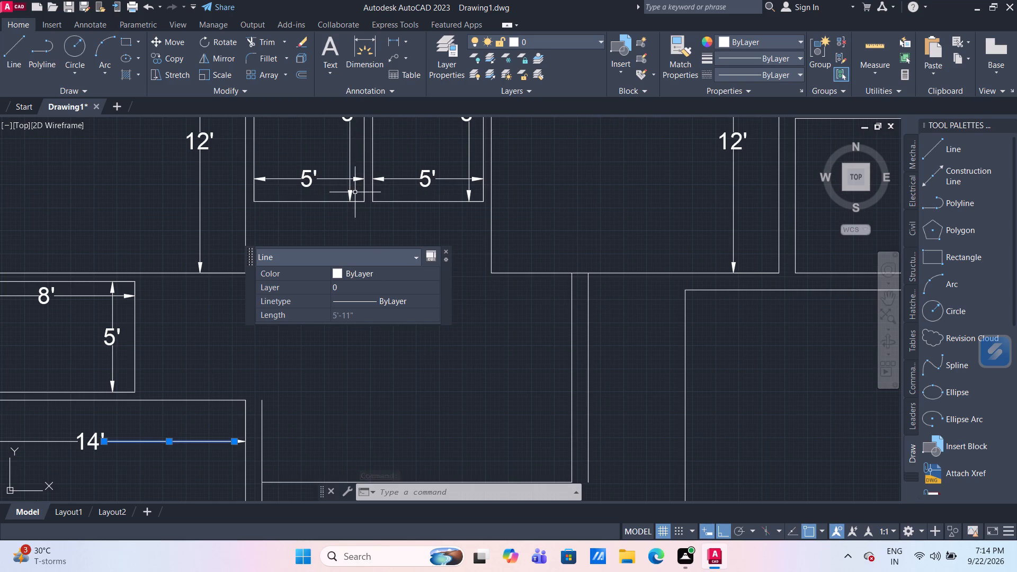
pyautogui.click(359, 192)
pyautogui.moveTo(293, 147); pyautogui.dragTo(306, 166, button='middle')
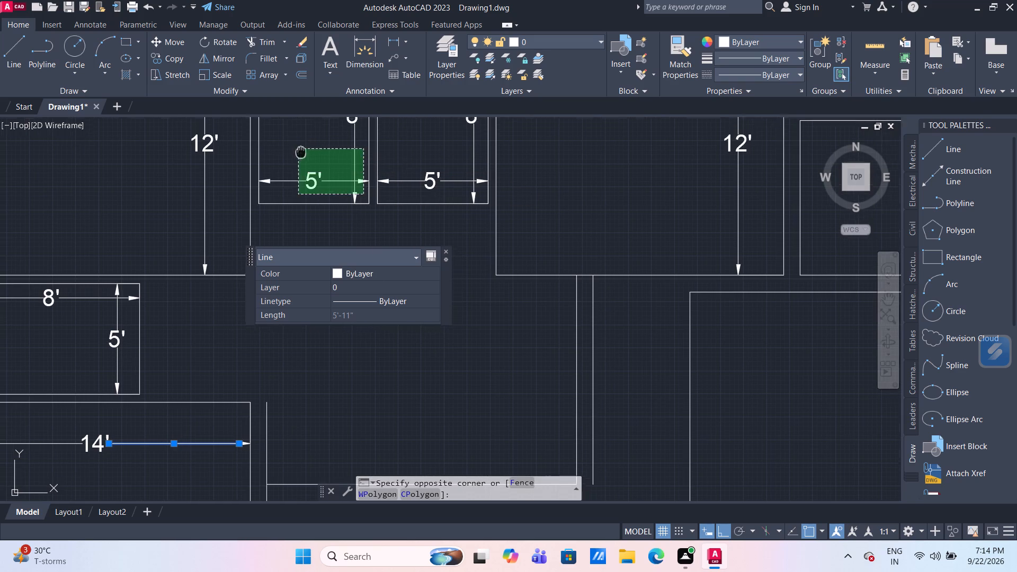
pyautogui.moveTo(306, 166); pyautogui.dragTo(302, 195, button='middle')
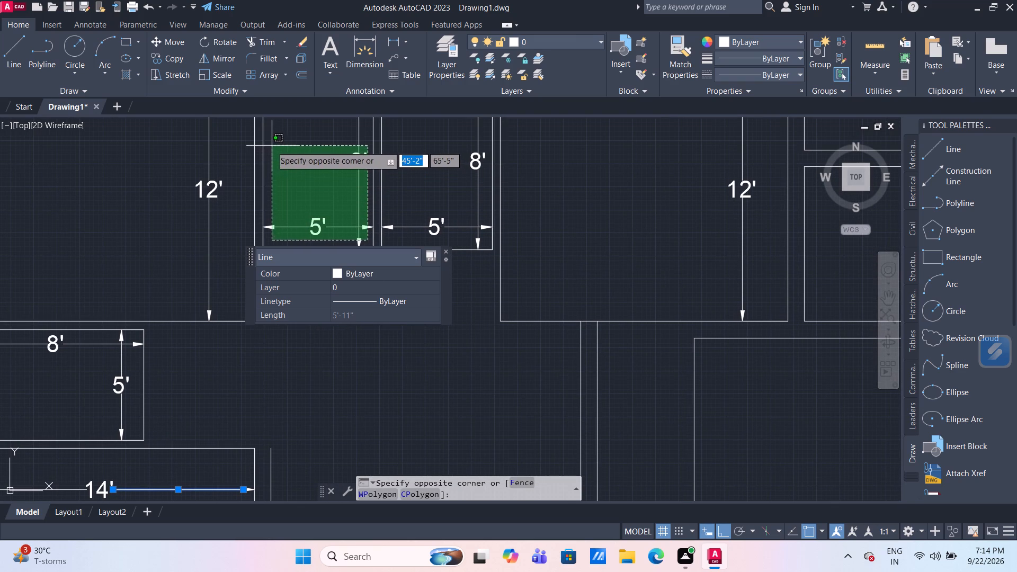
pyautogui.click(270, 145)
pyautogui.moveTo(326, 142); pyautogui.dragTo(323, 246, button='middle')
pyautogui.scroll(1, 360, 184)
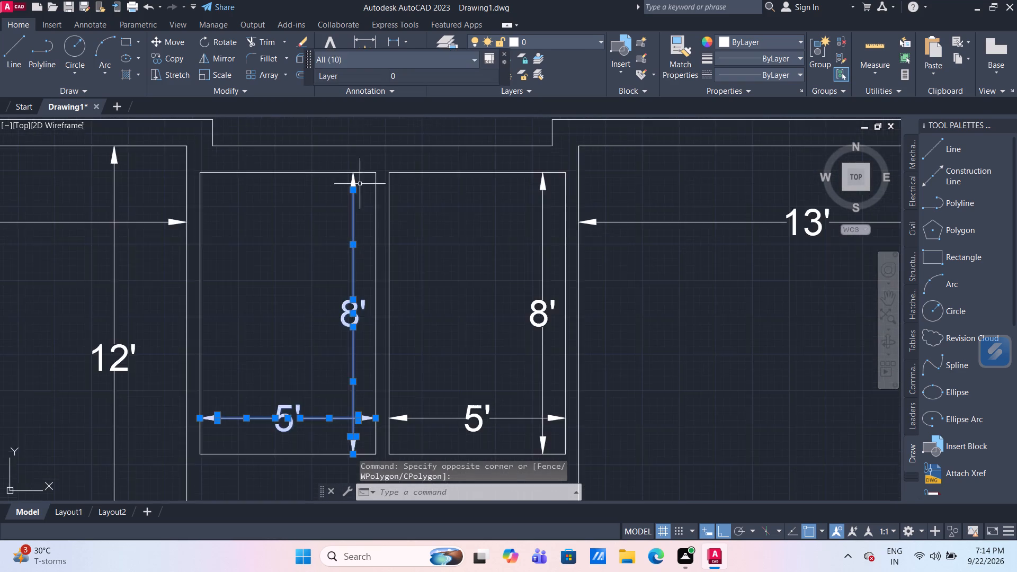
pyautogui.scroll(1, 360, 184)
pyautogui.click(349, 182)
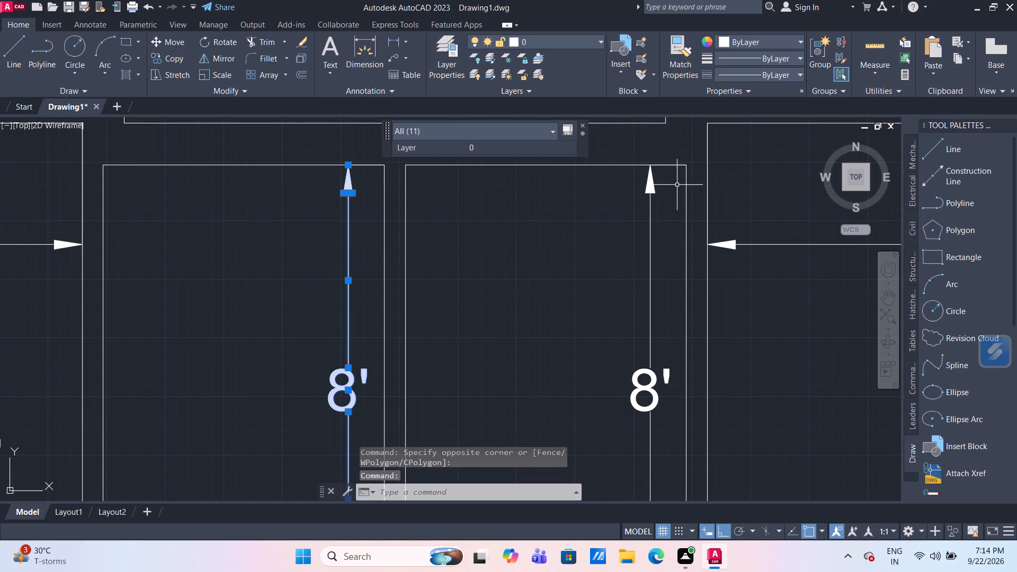
pyautogui.click(649, 185)
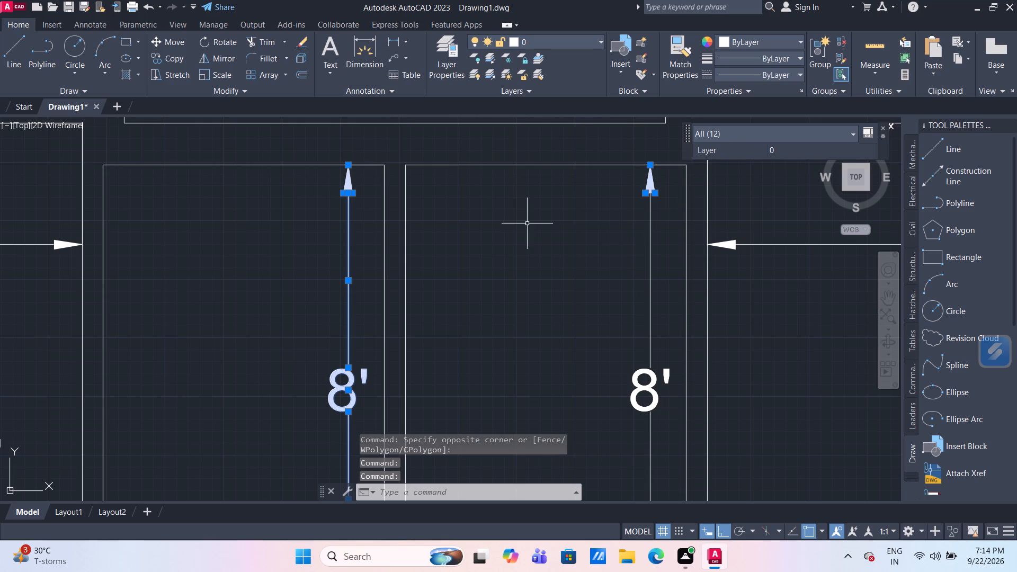
pyautogui.click(527, 222)
pyautogui.moveTo(646, 382); pyautogui.dragTo(617, 267, button='middle')
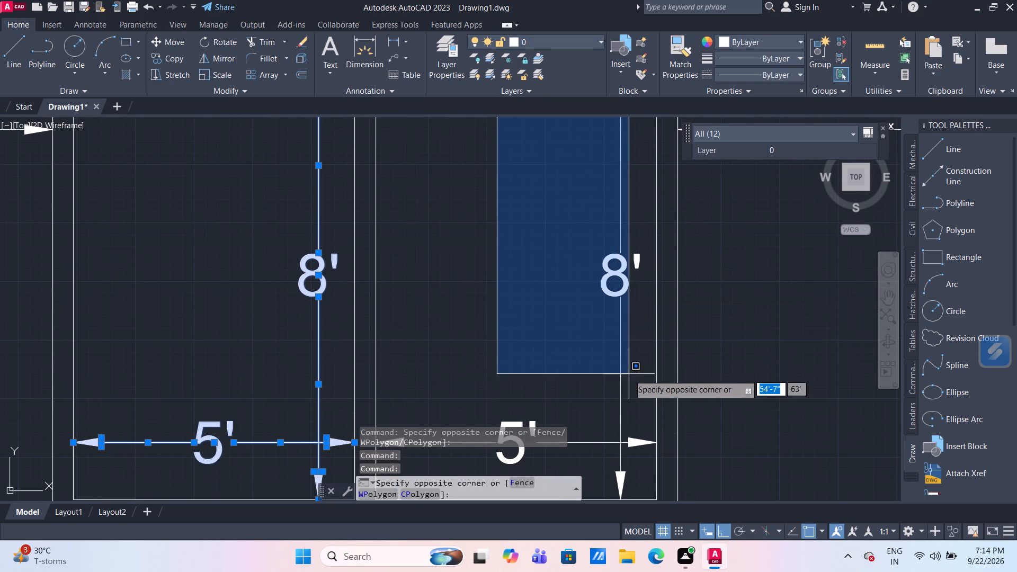
pyautogui.click(639, 482)
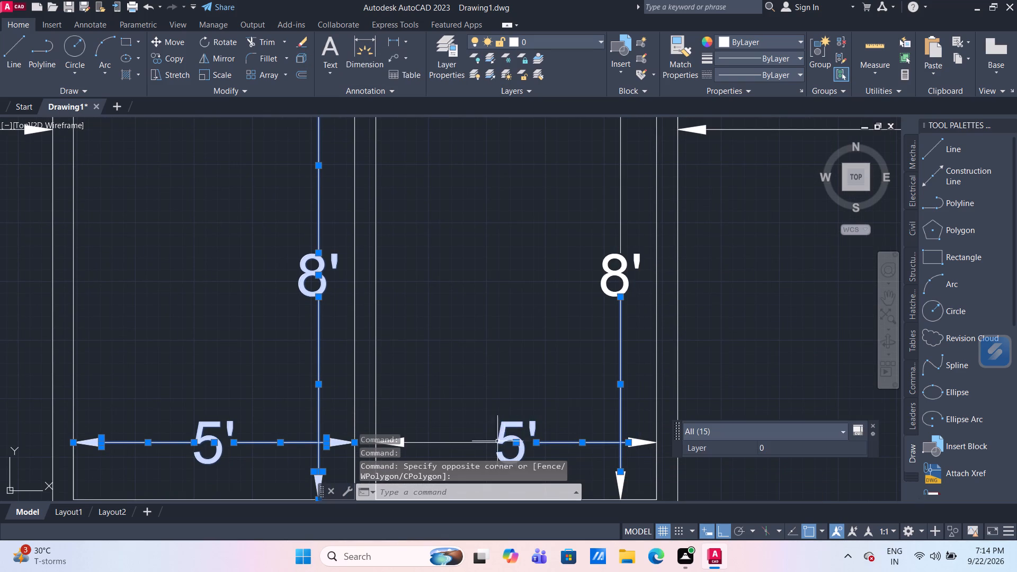
pyautogui.scroll(-1, 471, 460)
pyautogui.moveTo(475, 451); pyautogui.dragTo(495, 371, button='middle')
pyautogui.moveTo(496, 377); pyautogui.dragTo(491, 374)
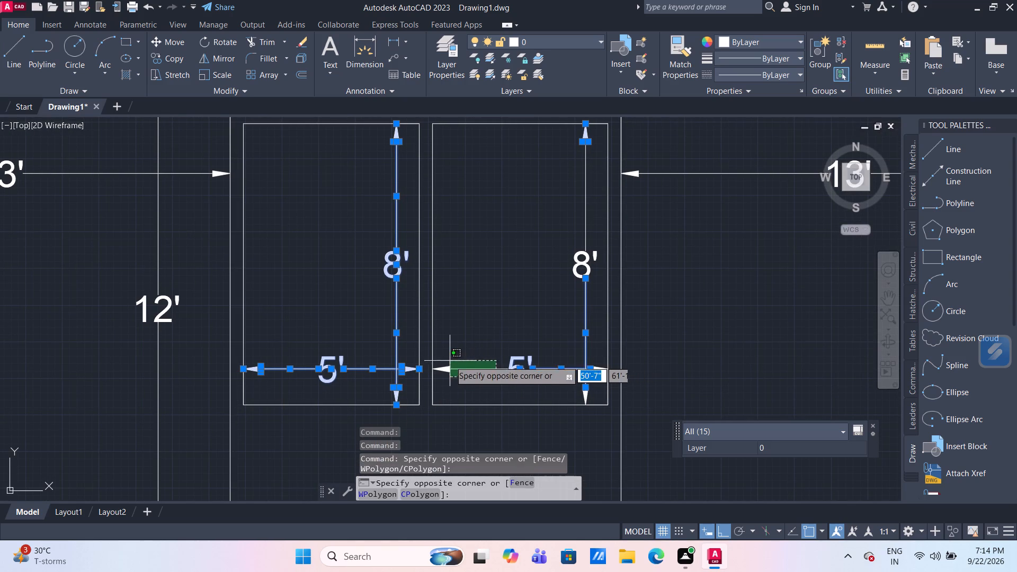
pyautogui.moveTo(444, 354); pyautogui.dragTo(444, 350)
pyautogui.press('Delete')
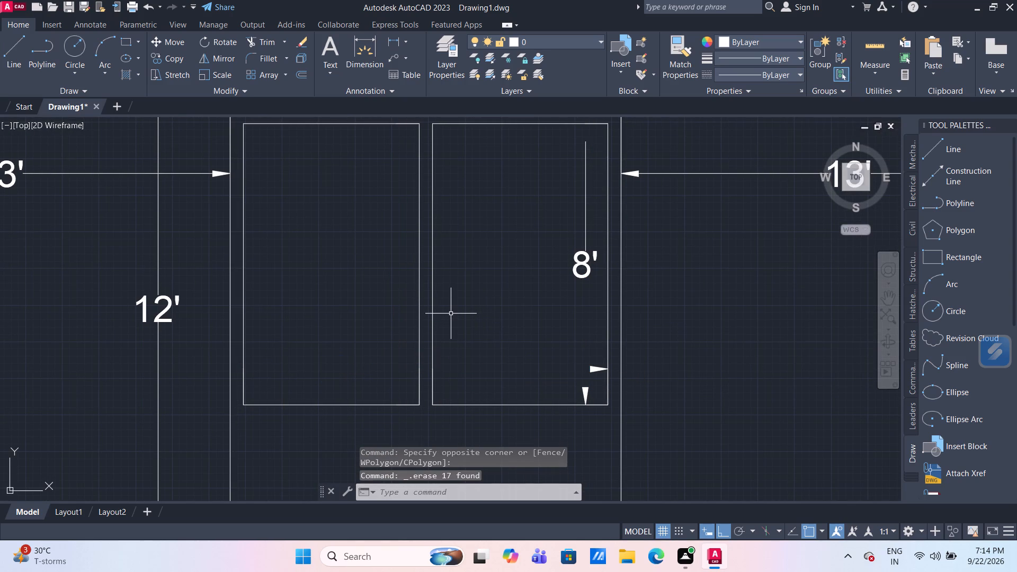
# Erase the remaining 8' text, dimension line piece and arrowheads inside the right-hand 5' by 8' room.
pyautogui.click(597, 392)
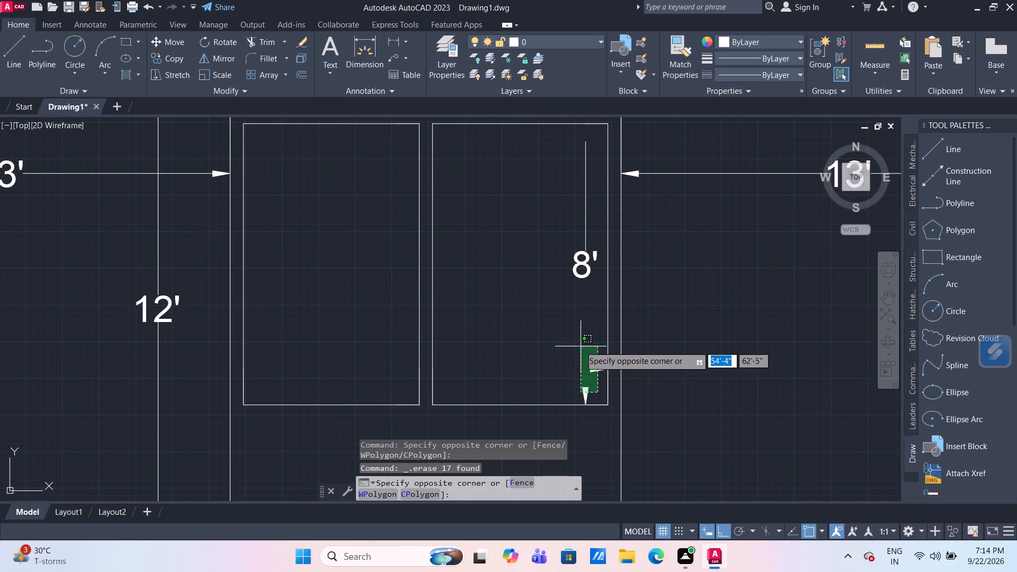
pyautogui.click(576, 340)
pyautogui.moveTo(599, 282); pyautogui.dragTo(595, 275)
pyautogui.click(574, 202)
pyautogui.press('Delete')
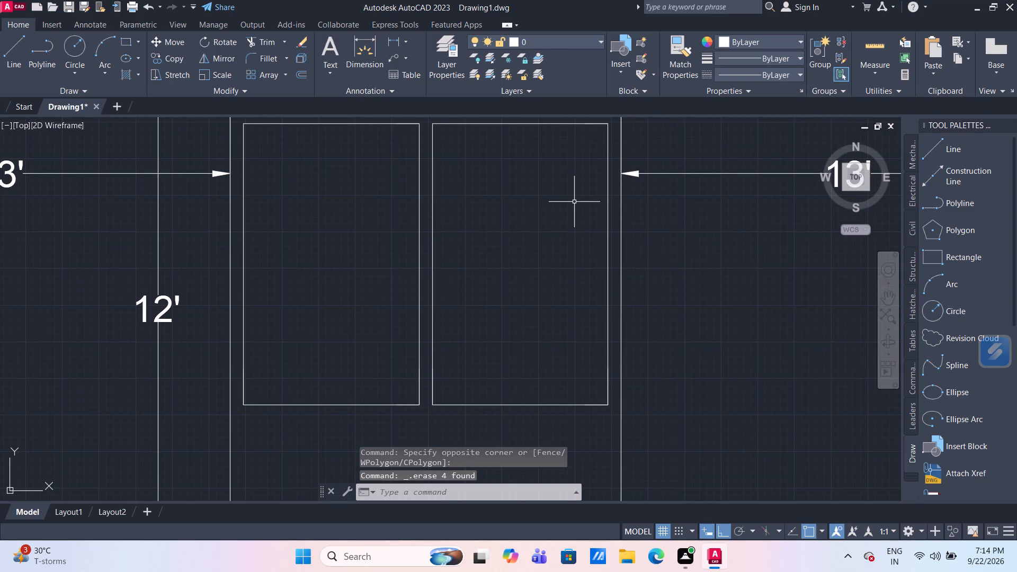
# Erase all 8' and 5' dimension pieces inside the 8' by 5' room.
pyautogui.scroll(-2, 574, 202)
pyautogui.moveTo(646, 252); pyautogui.dragTo(617, 220, button='middle')
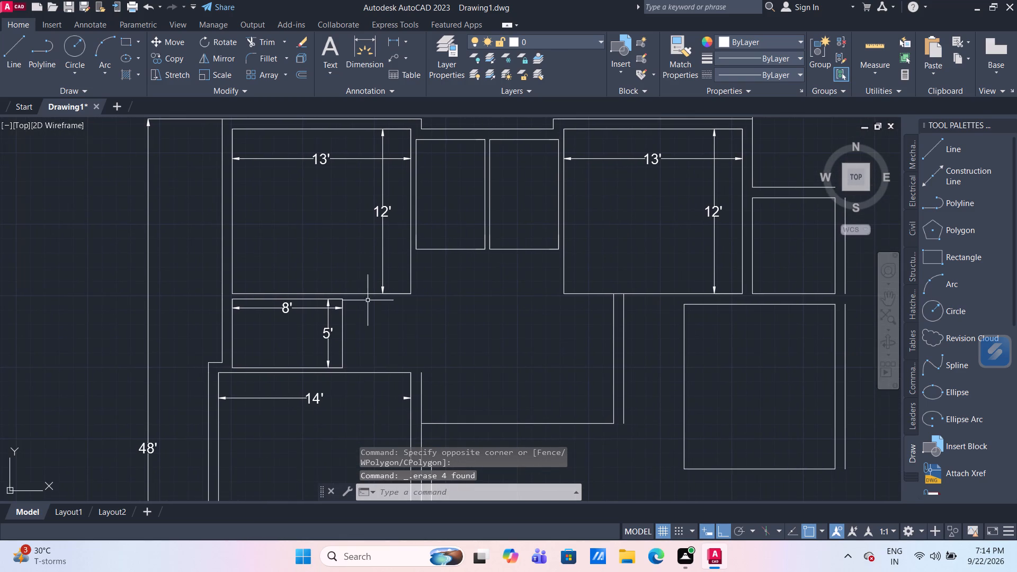
pyautogui.scroll(1, 325, 330)
pyautogui.moveTo(339, 386); pyautogui.dragTo(334, 373)
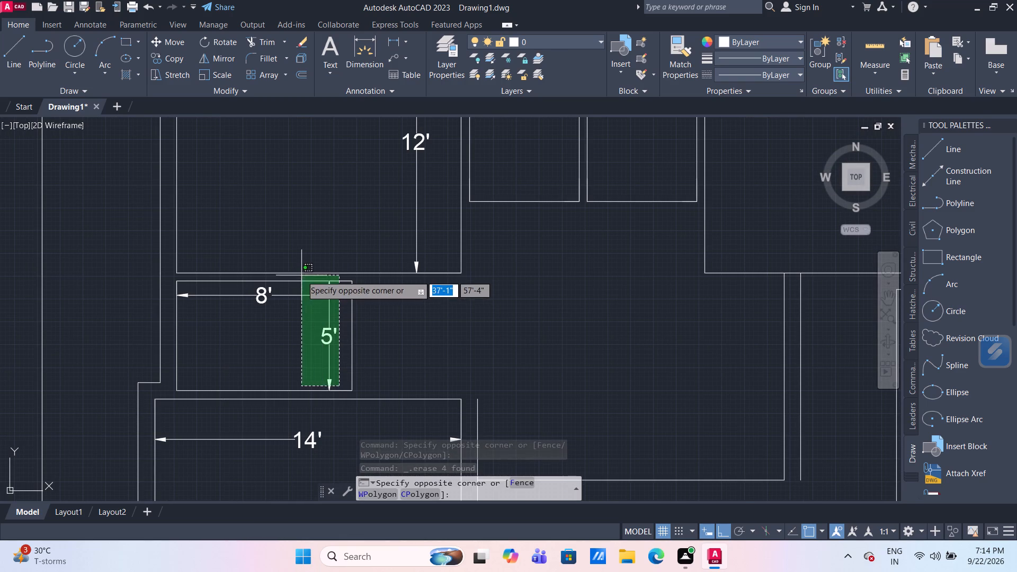
pyautogui.click(298, 287)
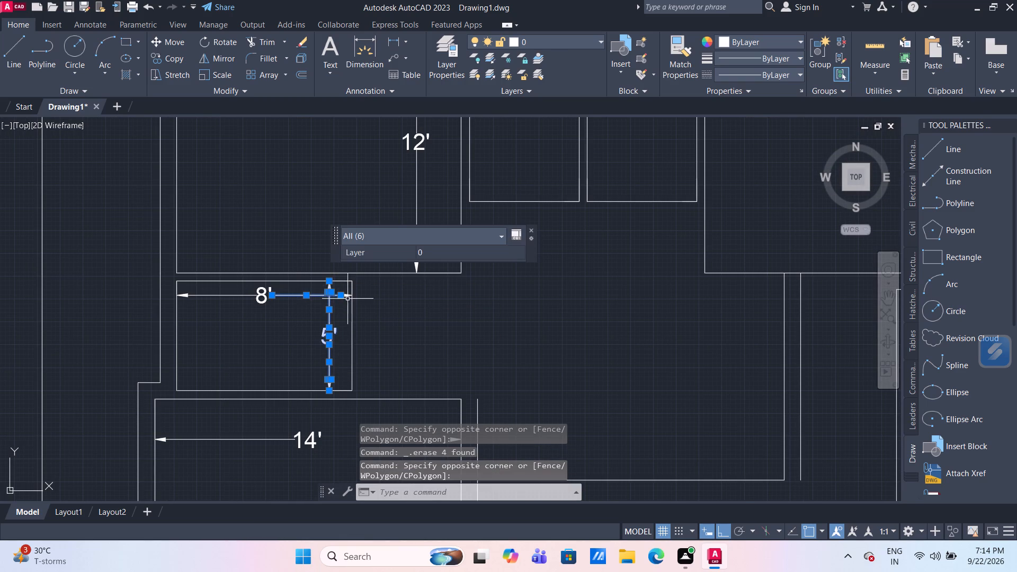
pyautogui.click(347, 296)
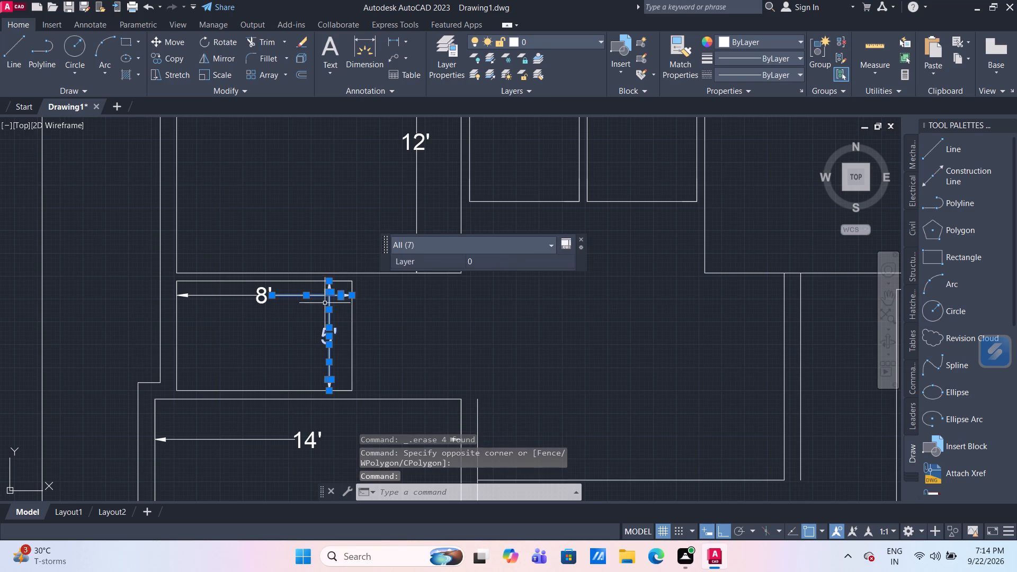
pyautogui.moveTo(317, 308); pyautogui.dragTo(308, 308)
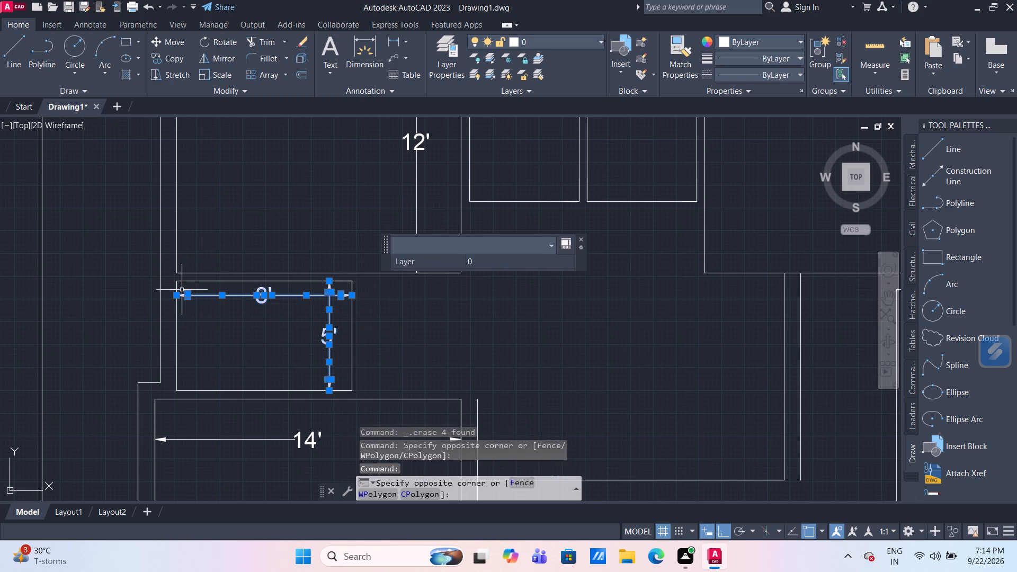
pyautogui.click(182, 290)
pyautogui.press('Delete')
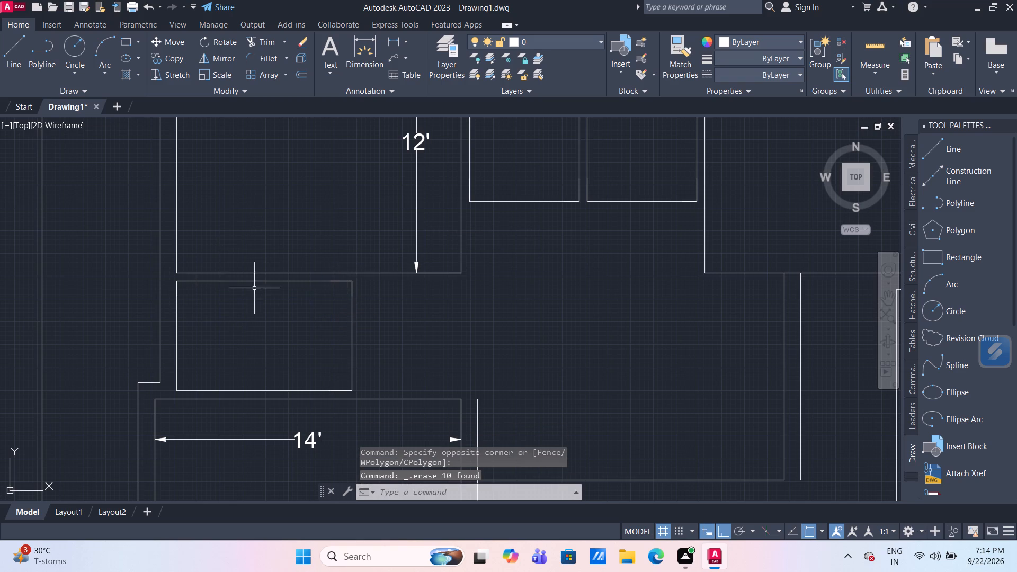
# Erase the remaining 14' text, dimension line piece and both arrowheads inside the room below the 8' by 5' room.
pyautogui.scroll(-3, 484, 286)
pyautogui.moveTo(506, 321); pyautogui.dragTo(464, 279, button='middle')
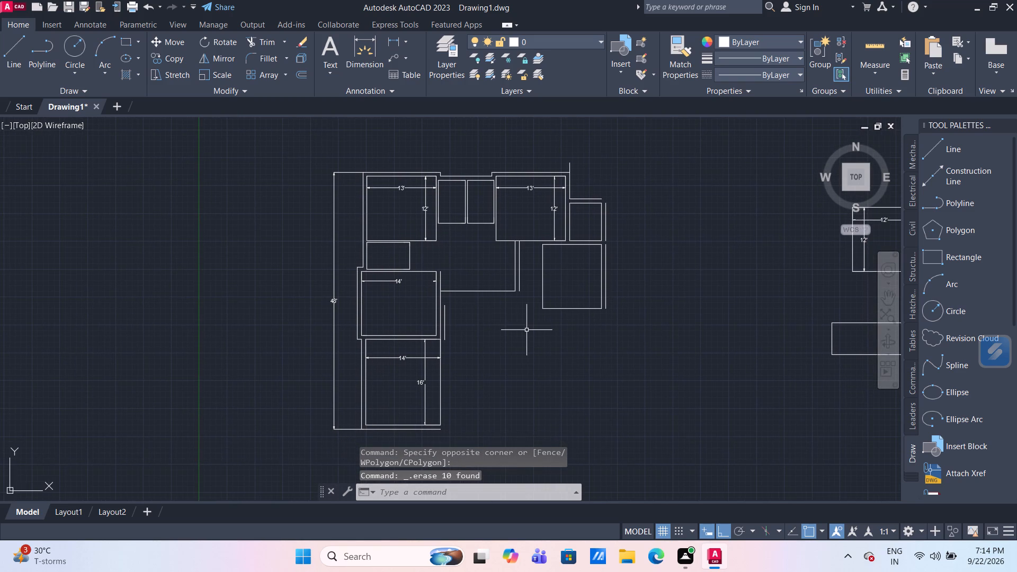
pyautogui.moveTo(527, 330); pyautogui.dragTo(514, 308, button='middle')
pyautogui.scroll(4, 427, 256)
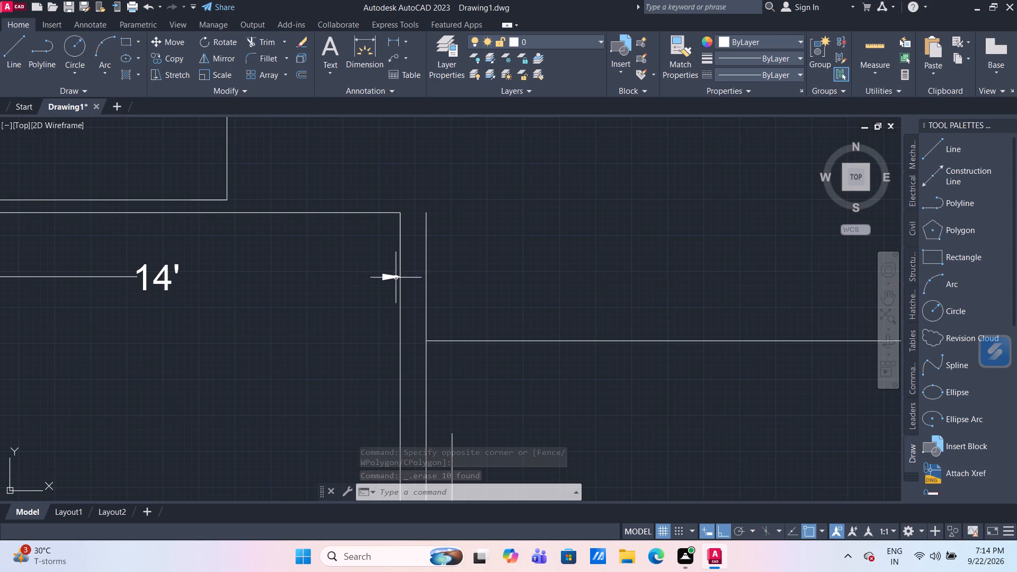
pyautogui.click(394, 278)
pyautogui.scroll(-2, 336, 290)
pyautogui.moveTo(341, 292); pyautogui.dragTo(412, 317, button='middle')
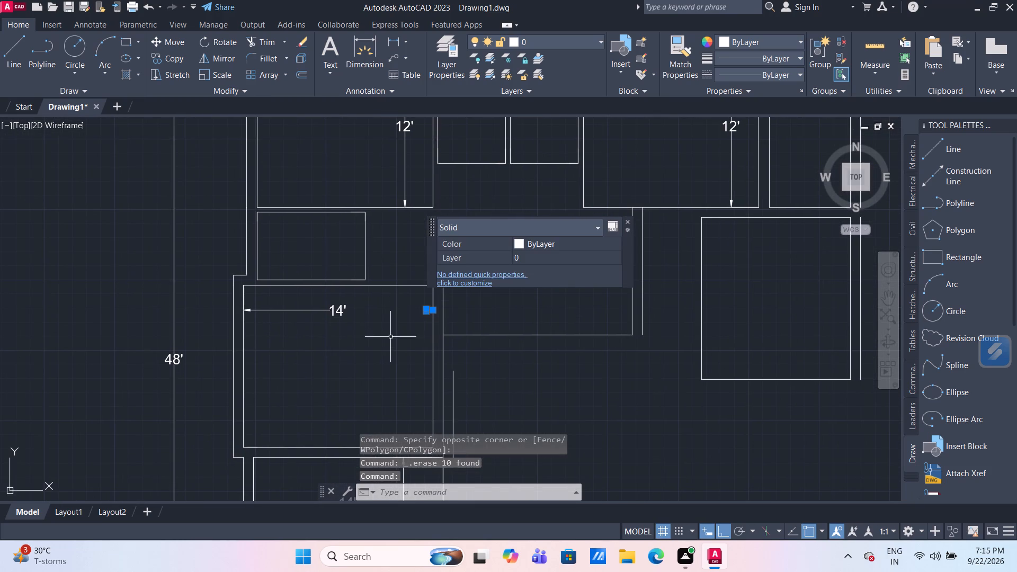
pyautogui.moveTo(391, 338); pyautogui.dragTo(356, 327)
pyautogui.click(248, 305)
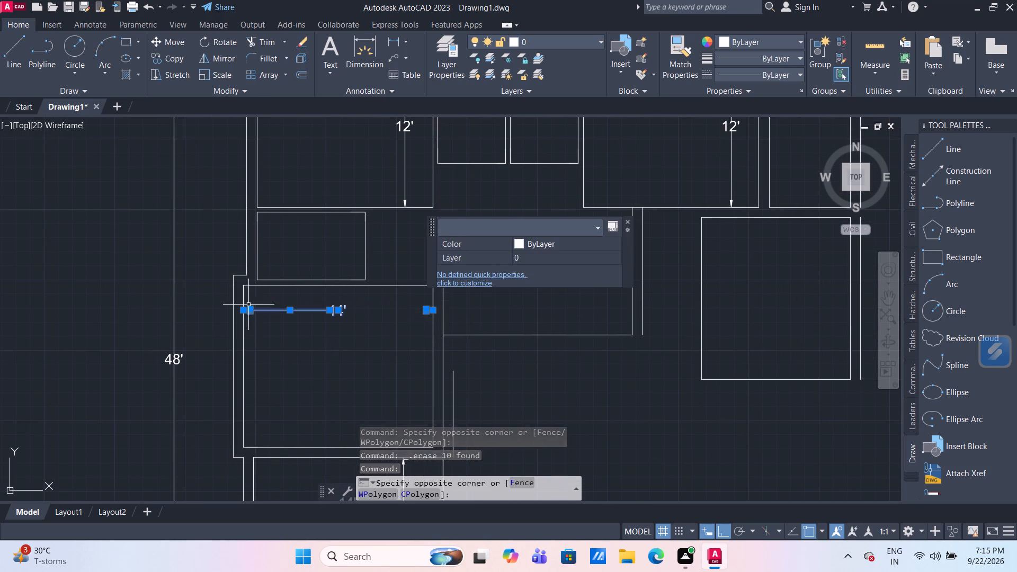
pyautogui.press('Delete')
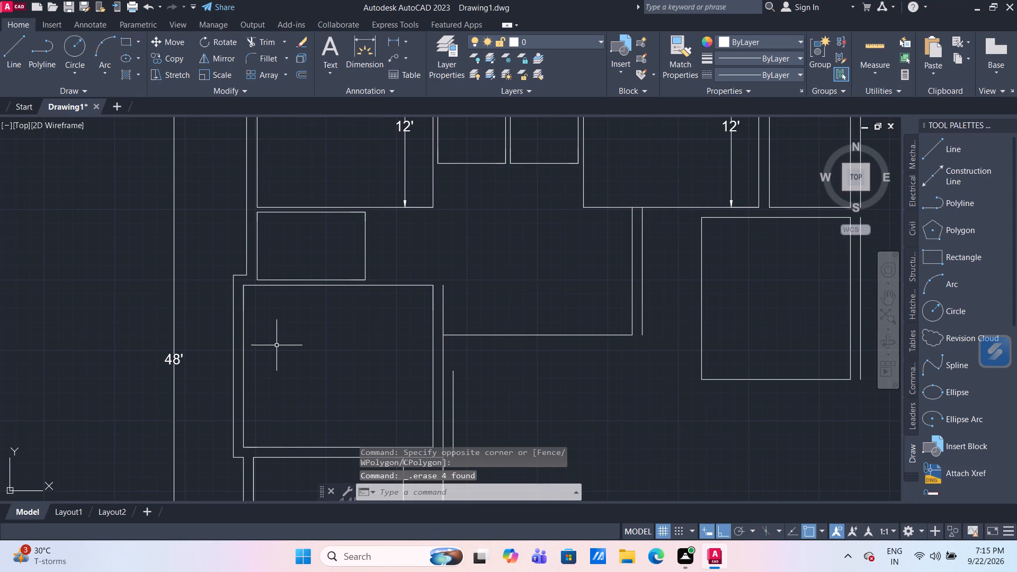
# Erase the 12' and 13' dimensions inside the left 13' by 12' room.
pyautogui.scroll(-1, 338, 348)
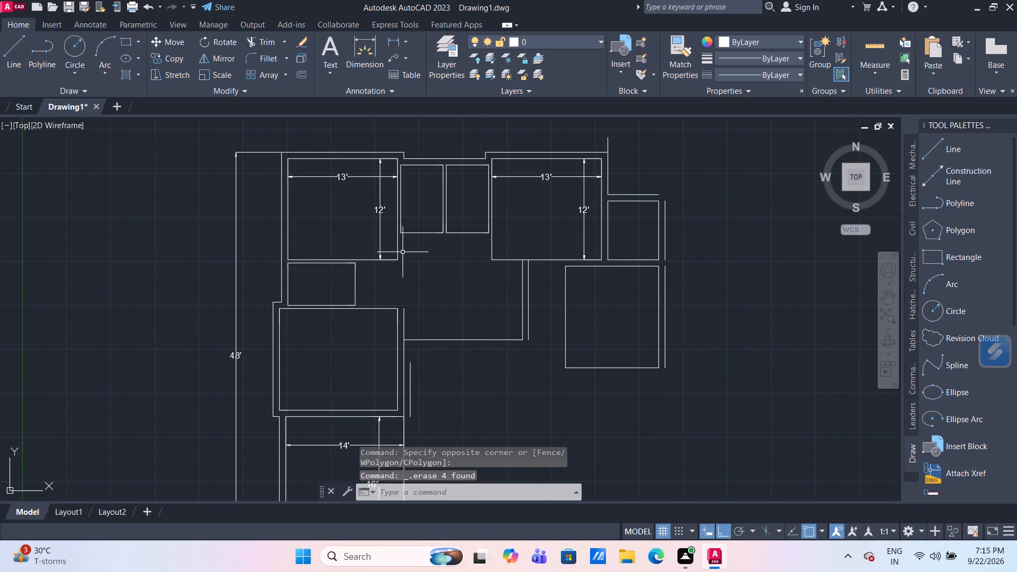
pyautogui.scroll(2, 402, 252)
pyautogui.moveTo(368, 252); pyautogui.dragTo(388, 305, button='middle')
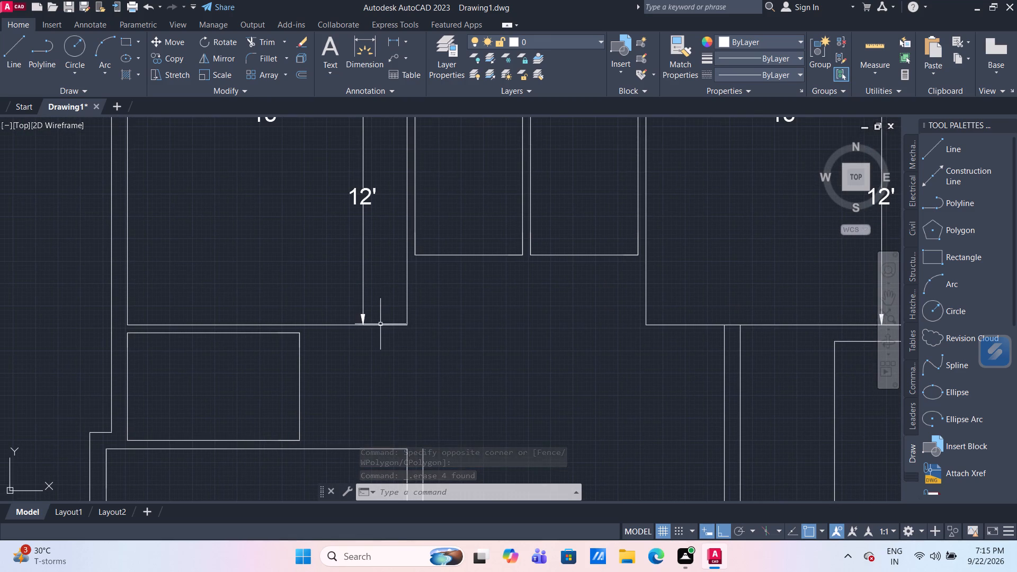
pyautogui.click(380, 324)
pyautogui.scroll(-1, 382, 263)
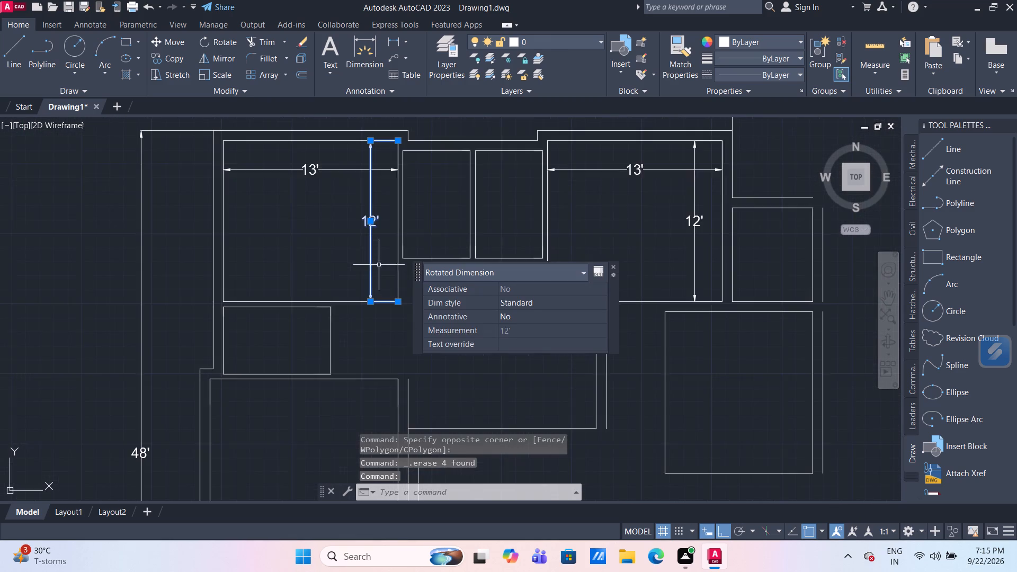
pyautogui.moveTo(354, 274); pyautogui.dragTo(335, 329, button='middle')
pyautogui.press('Delete')
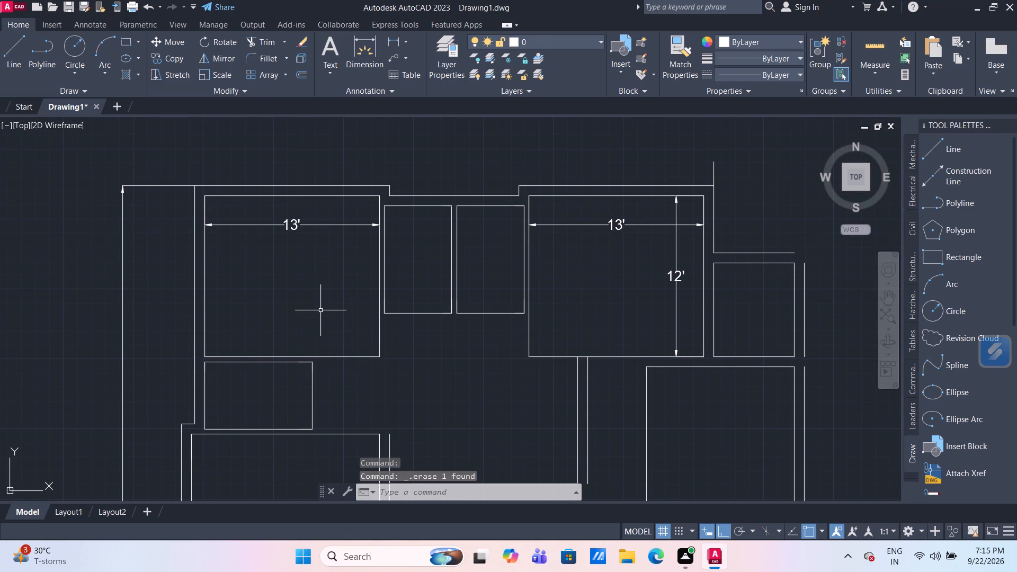
pyautogui.click(379, 214)
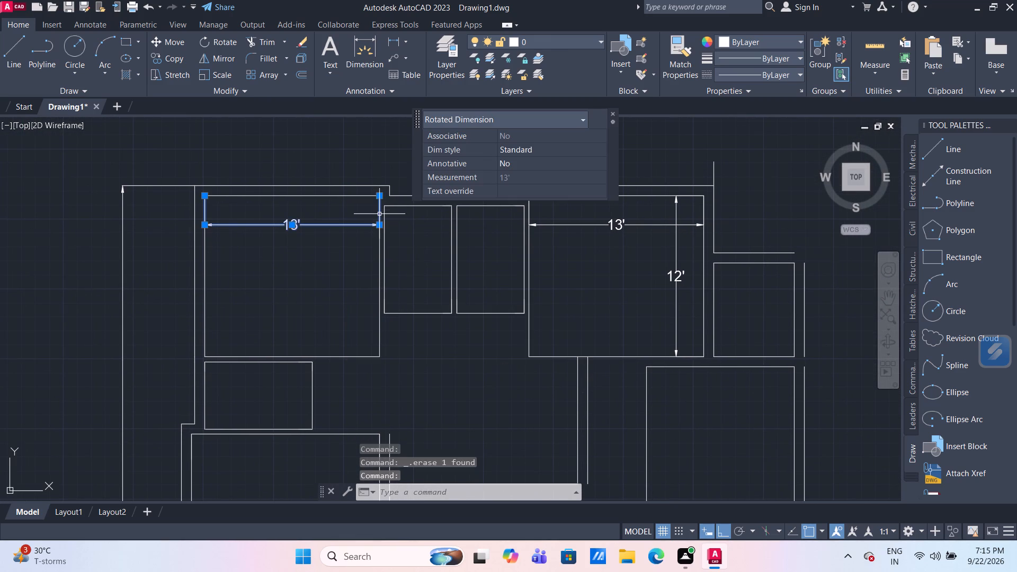
pyautogui.press('Delete')
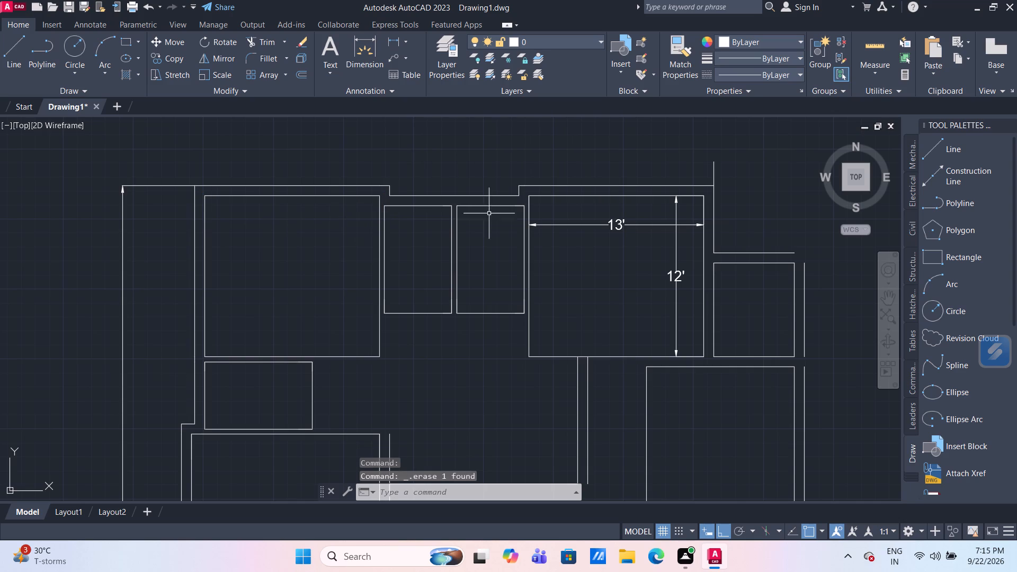
# Erase all pieces of the 13' and 12' dimensions inside the right 13' by 12' room, including lines, texts and arrowheads.
pyautogui.moveTo(529, 208); pyautogui.dragTo(536, 211)
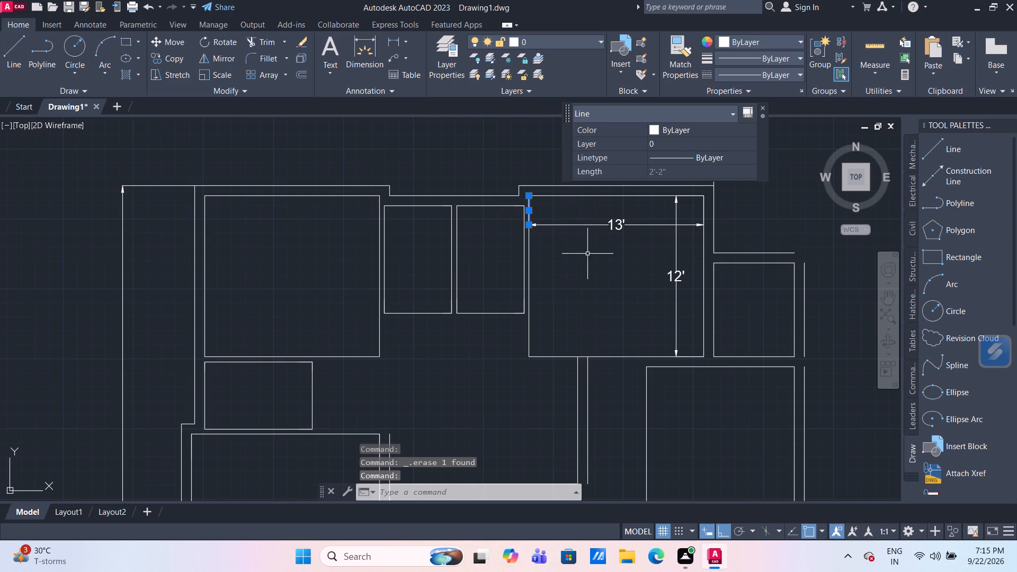
pyautogui.scroll(2, 572, 231)
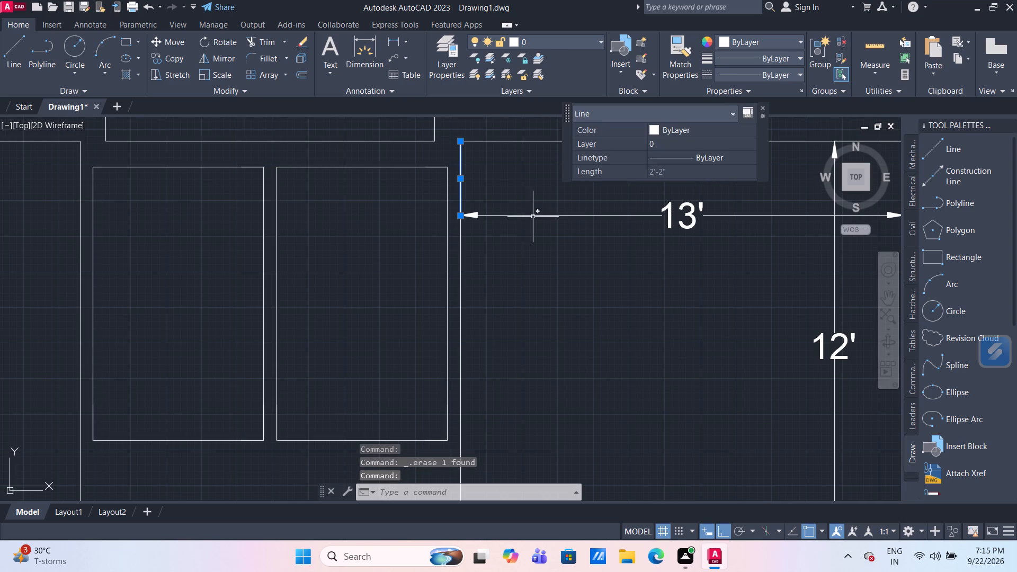
pyautogui.click(476, 215)
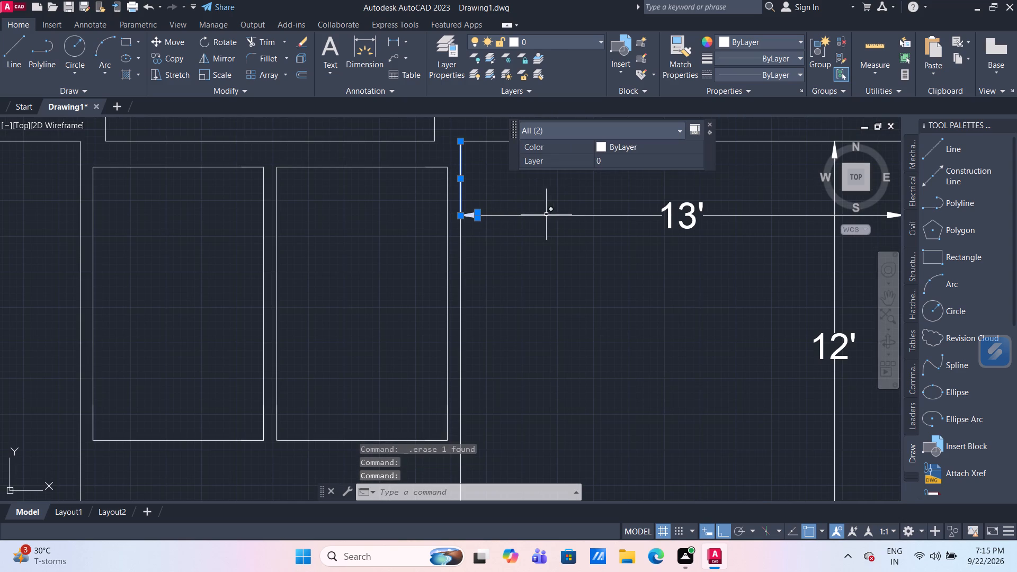
pyautogui.click(470, 216)
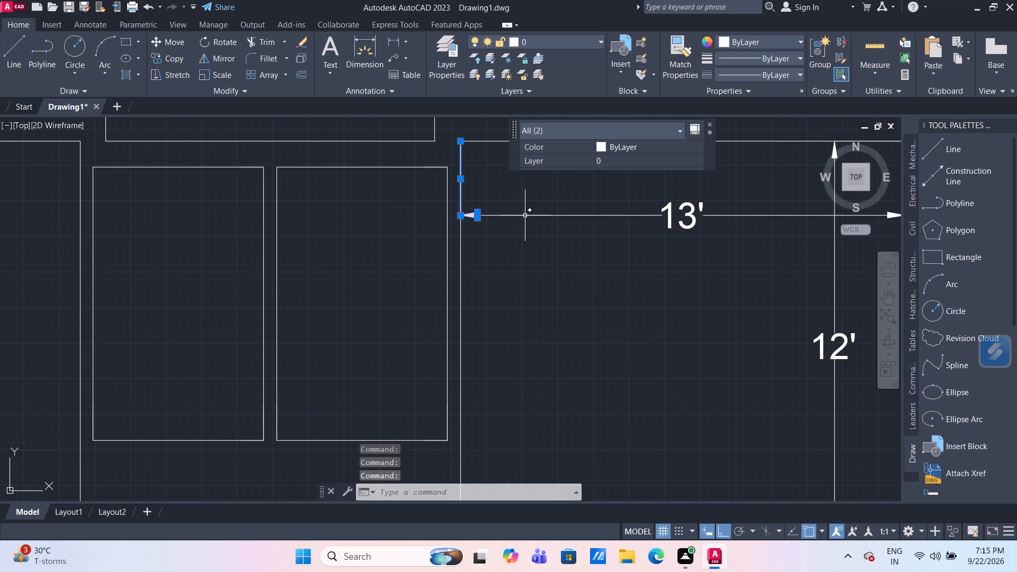
pyautogui.click(525, 216)
pyautogui.scroll(-1, 737, 234)
pyautogui.moveTo(737, 234); pyautogui.dragTo(565, 320, button='middle')
pyautogui.moveTo(646, 348); pyautogui.dragTo(630, 332)
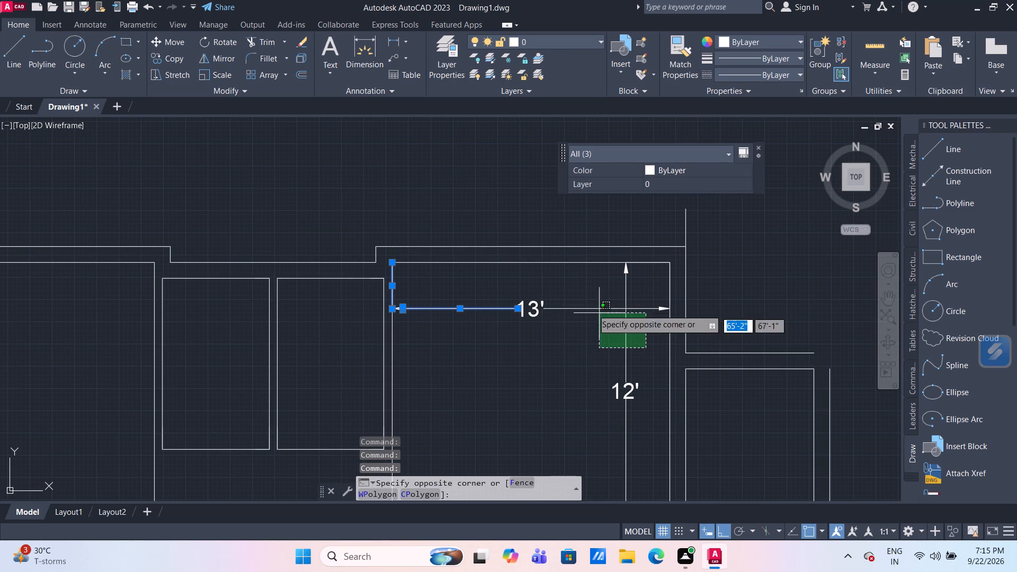
pyautogui.click(528, 291)
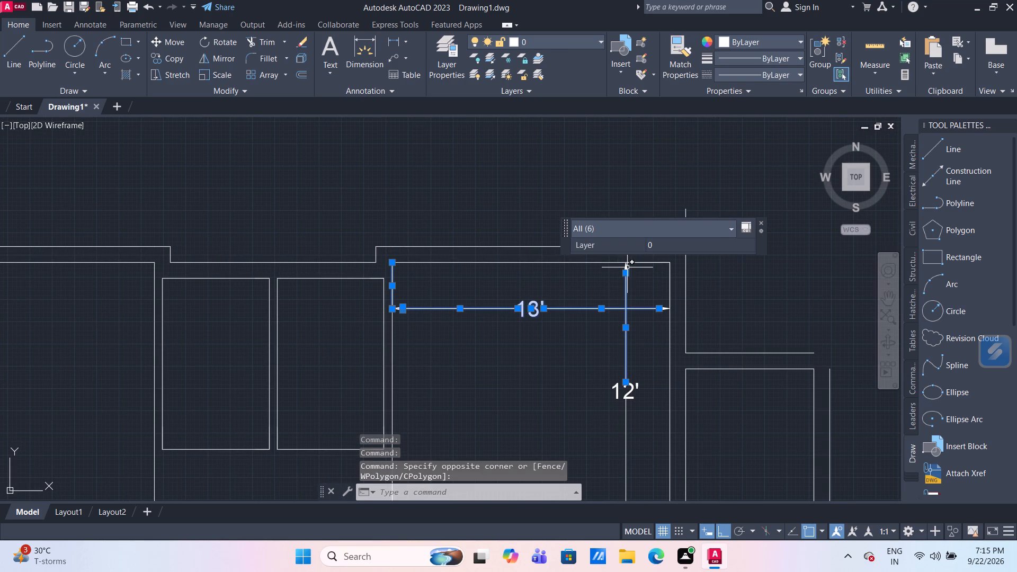
pyautogui.click(627, 267)
pyautogui.scroll(2, 661, 308)
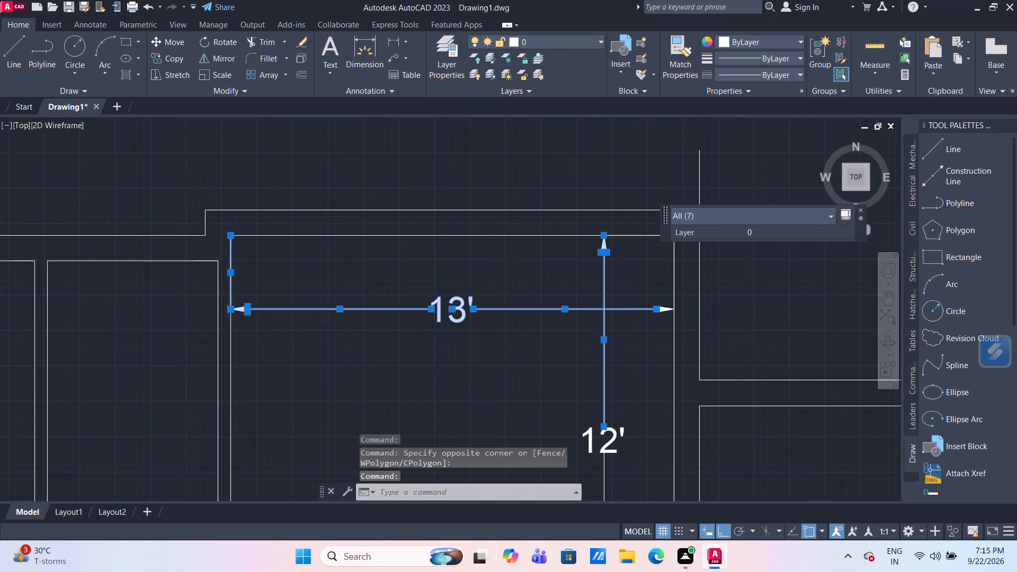
pyautogui.click(667, 310)
pyautogui.moveTo(637, 371); pyautogui.dragTo(622, 251, button='middle')
pyautogui.moveTo(598, 380); pyautogui.dragTo(597, 379, button='middle')
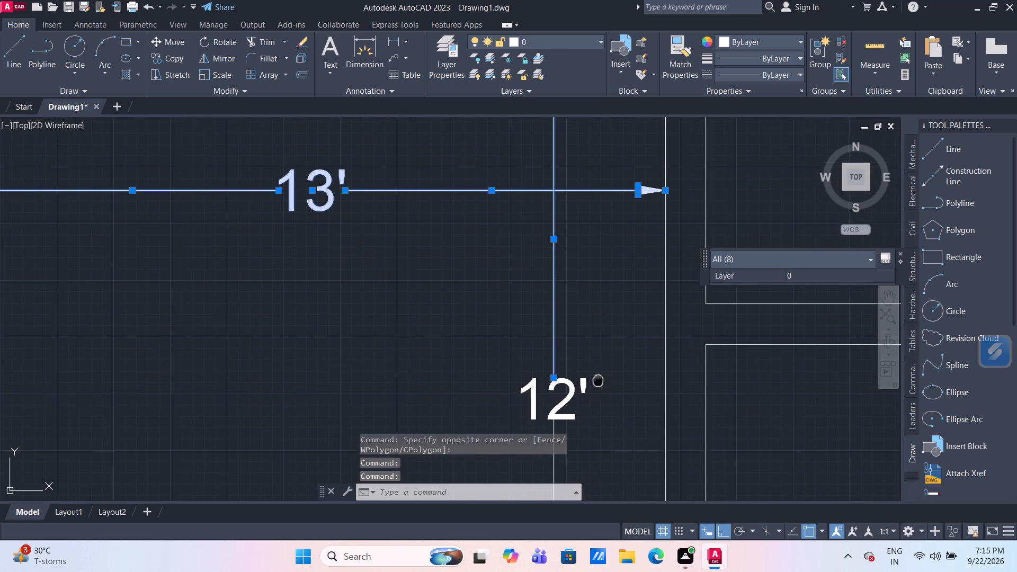
pyautogui.moveTo(597, 379); pyautogui.dragTo(586, 274, button='middle')
pyautogui.scroll(-3, 586, 274)
pyautogui.scroll(2, 580, 359)
pyautogui.click(578, 355)
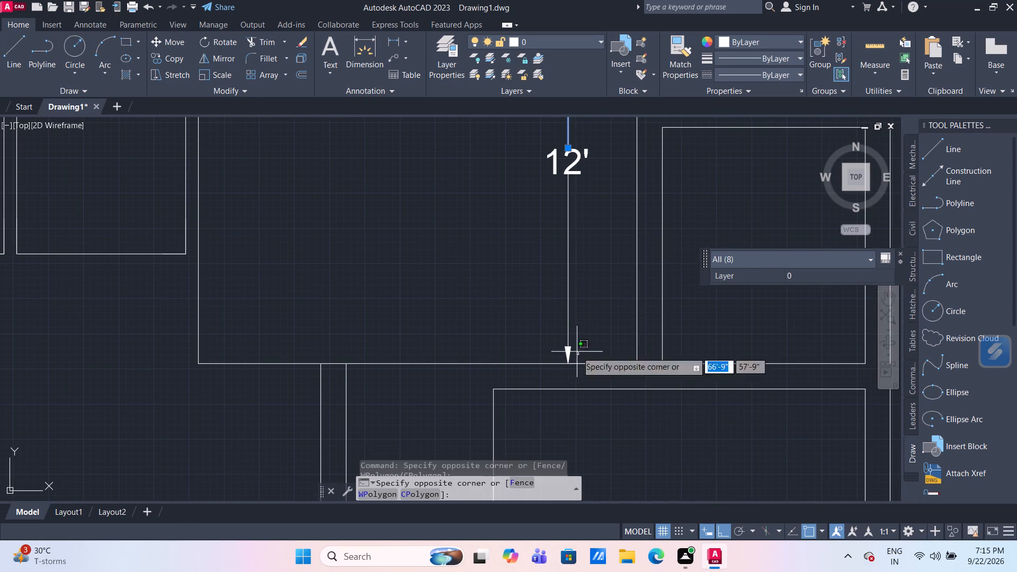
pyautogui.click(536, 145)
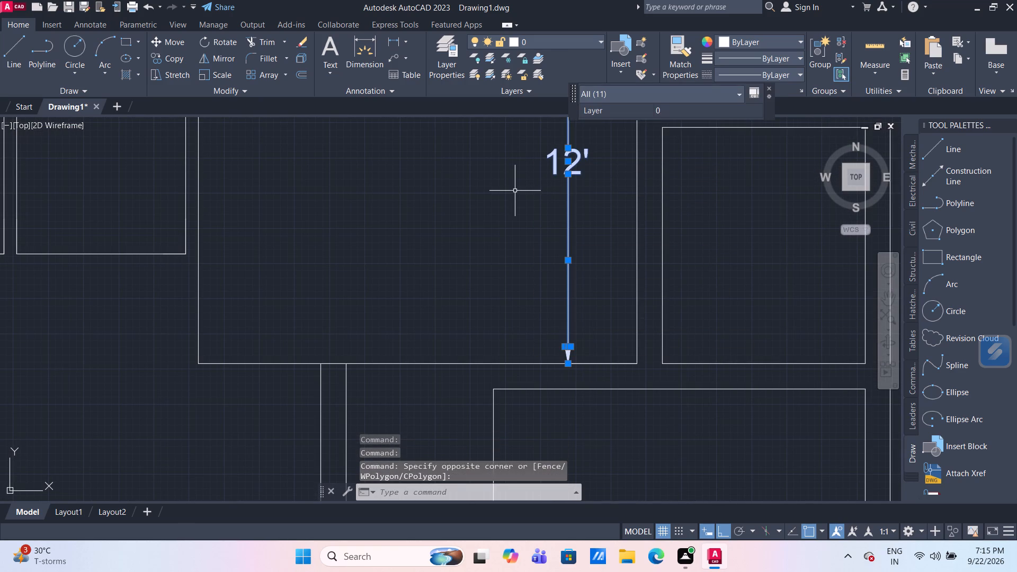
pyautogui.press('Delete')
# Erase all pieces of the 14' and 16' dimensions inside the bottom 14' by 16' room.
pyautogui.scroll(-3, 515, 191)
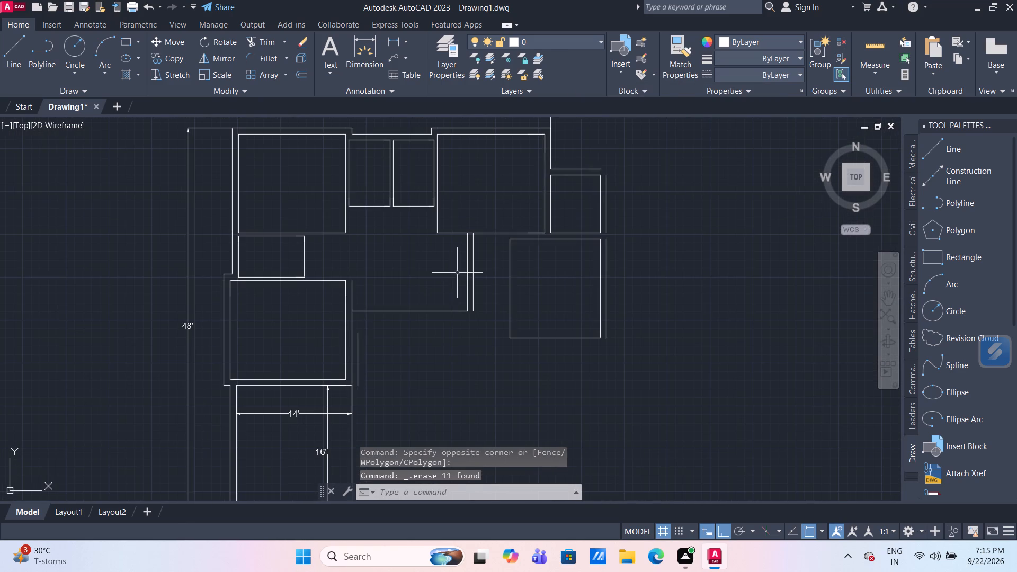
pyautogui.moveTo(456, 281); pyautogui.dragTo(619, 210, button='middle')
pyautogui.scroll(-1, 560, 220)
pyautogui.scroll(1, 502, 280)
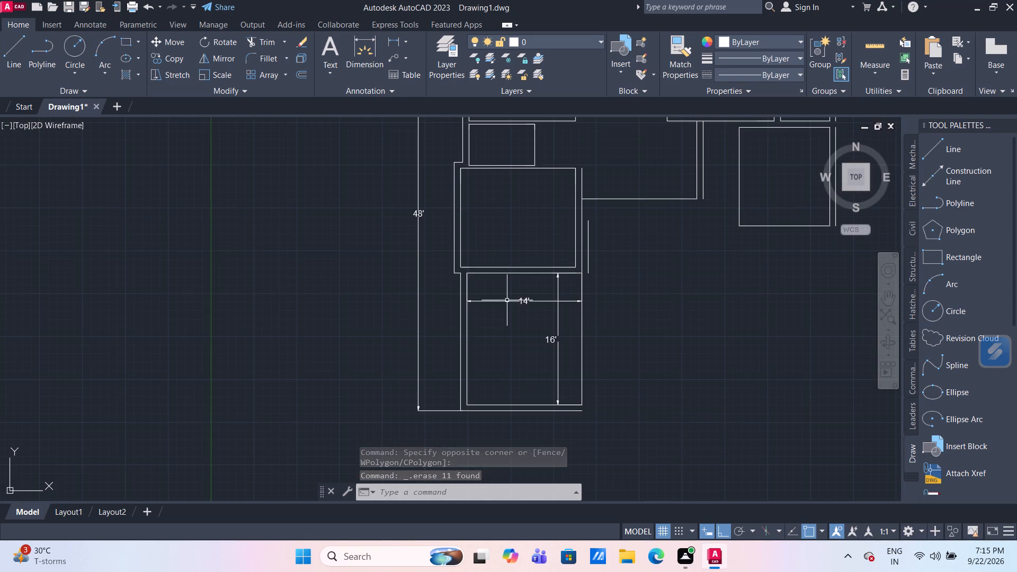
pyautogui.moveTo(508, 301); pyautogui.dragTo(505, 243, button='middle')
pyautogui.scroll(1, 506, 248)
pyautogui.scroll(1, 578, 386)
pyautogui.middleClick(578, 386)
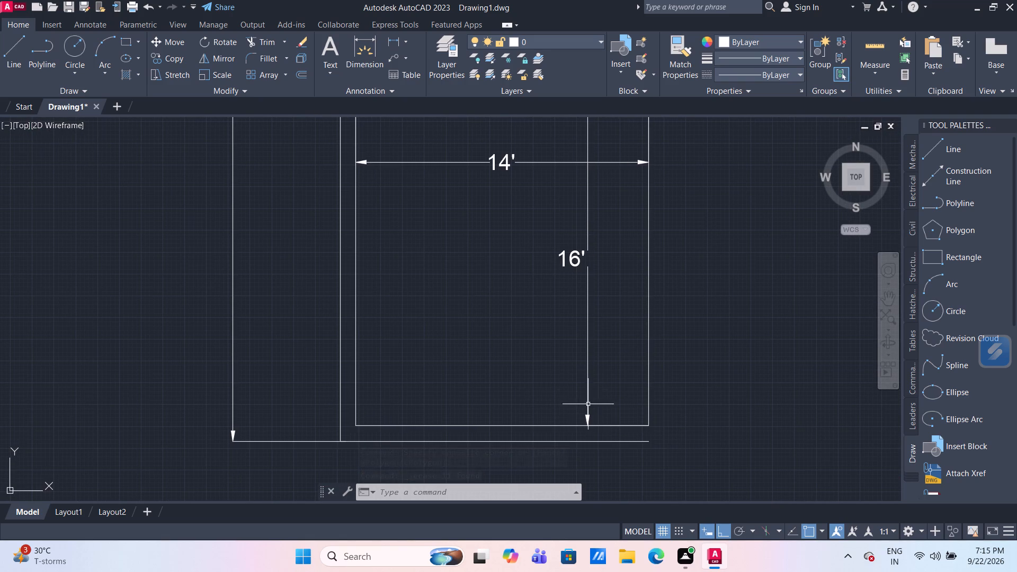
pyautogui.click(601, 419)
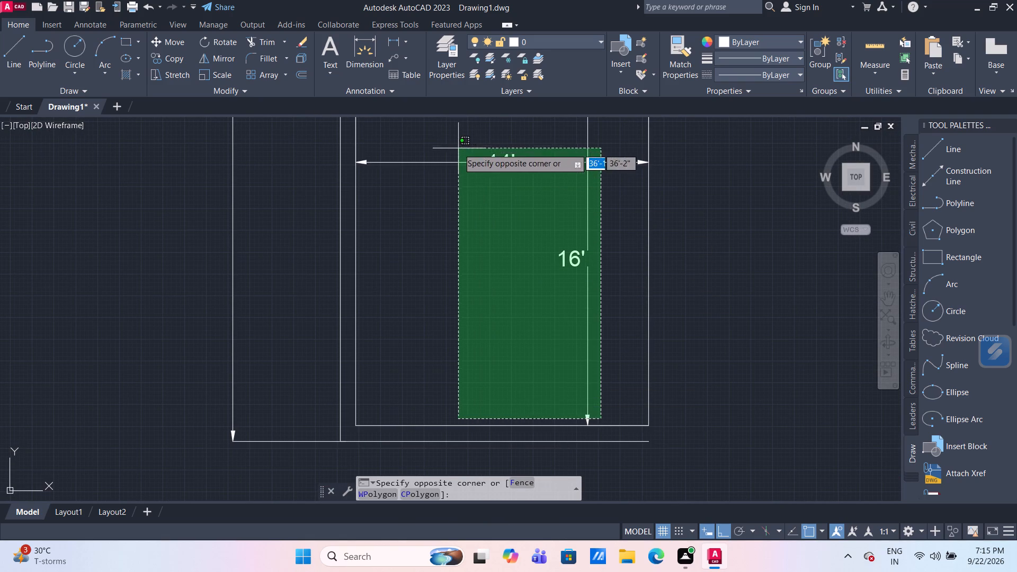
pyautogui.click(362, 136)
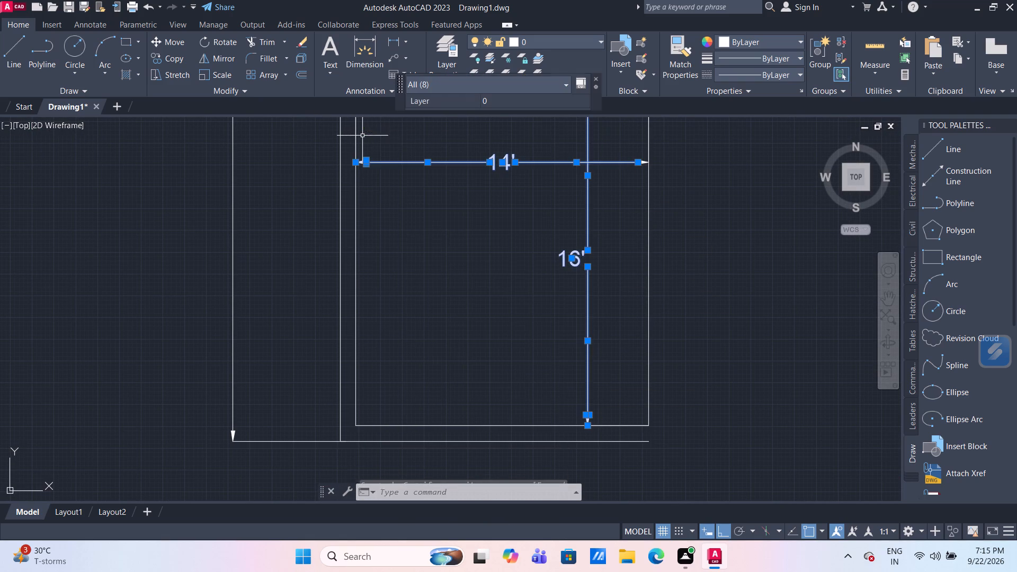
pyautogui.moveTo(467, 151); pyautogui.dragTo(370, 328, button='middle')
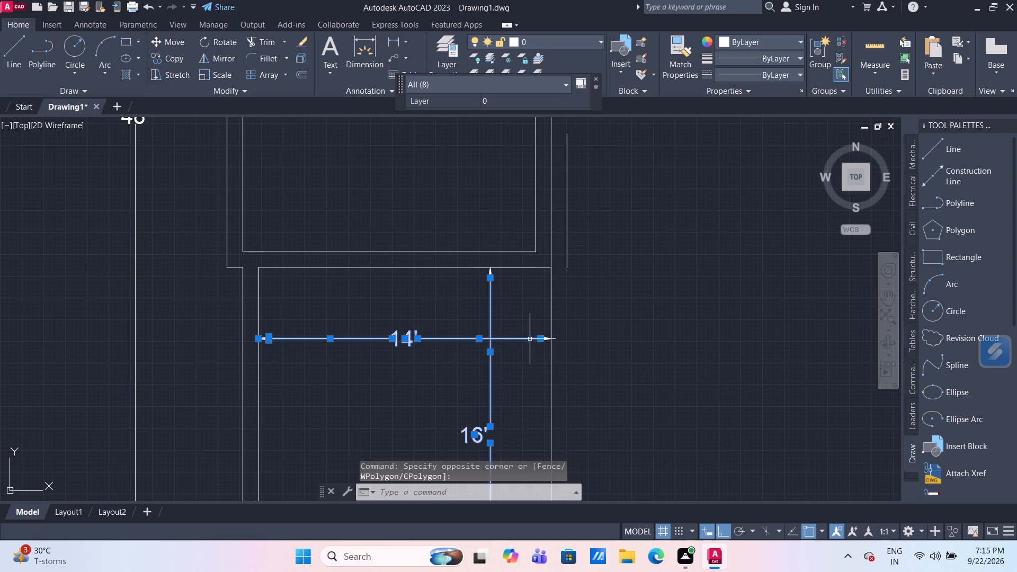
pyautogui.scroll(2, 531, 339)
pyautogui.click(567, 340)
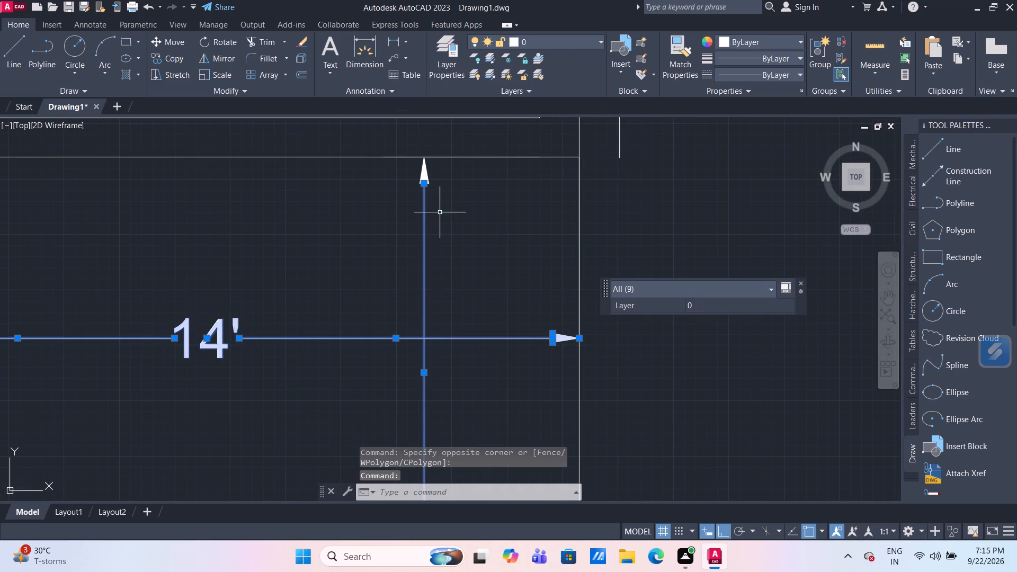
pyautogui.click(423, 167)
pyautogui.press('Delete')
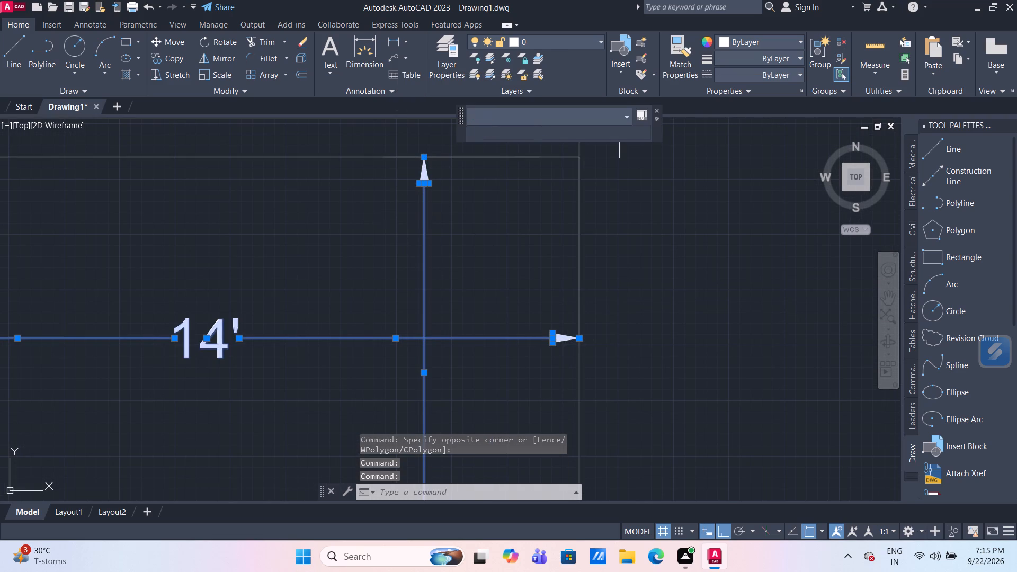
# Draw a short horizontal line and a connected vertical line downward, just outside the upper-right corner of the small right-hand room.
pyautogui.scroll(-3, 400, 224)
pyautogui.scroll(-3, 538, 308)
pyautogui.moveTo(569, 315); pyautogui.dragTo(574, 312, button='middle')
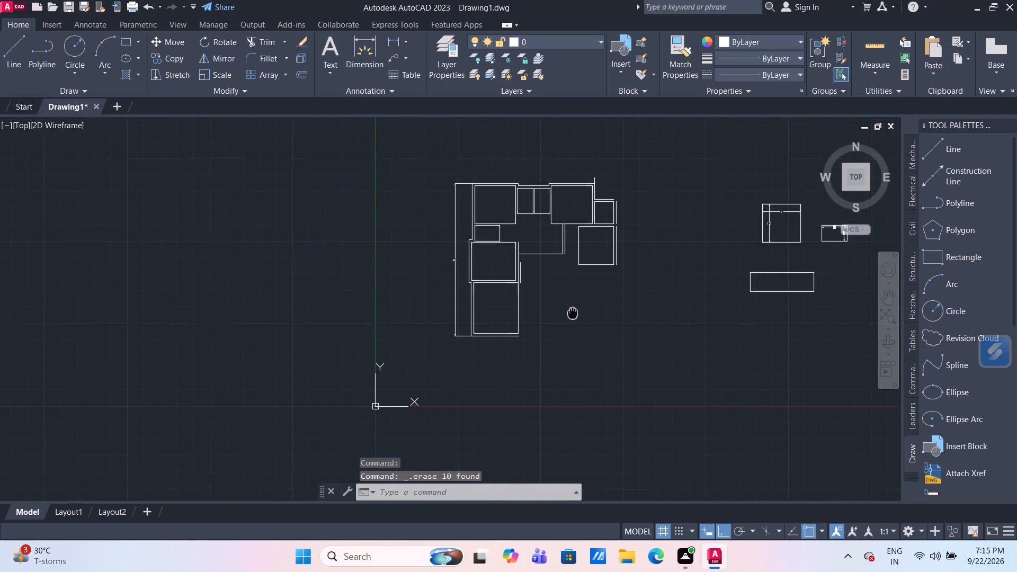
pyautogui.moveTo(574, 312); pyautogui.dragTo(501, 306, button='middle')
pyautogui.scroll(2, 524, 171)
pyautogui.scroll(2, 617, 183)
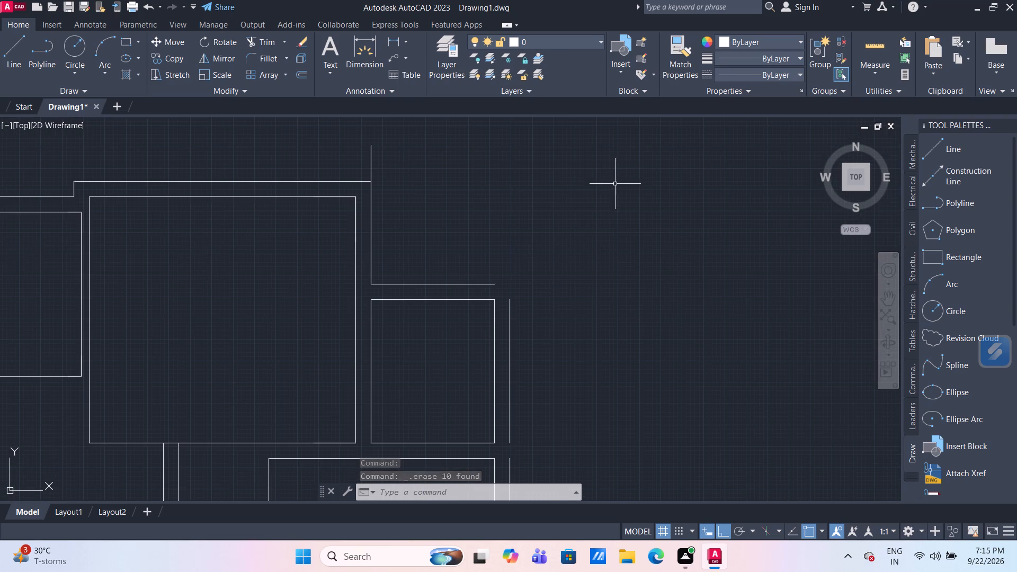
pyautogui.moveTo(613, 195); pyautogui.dragTo(641, 204, button='middle')
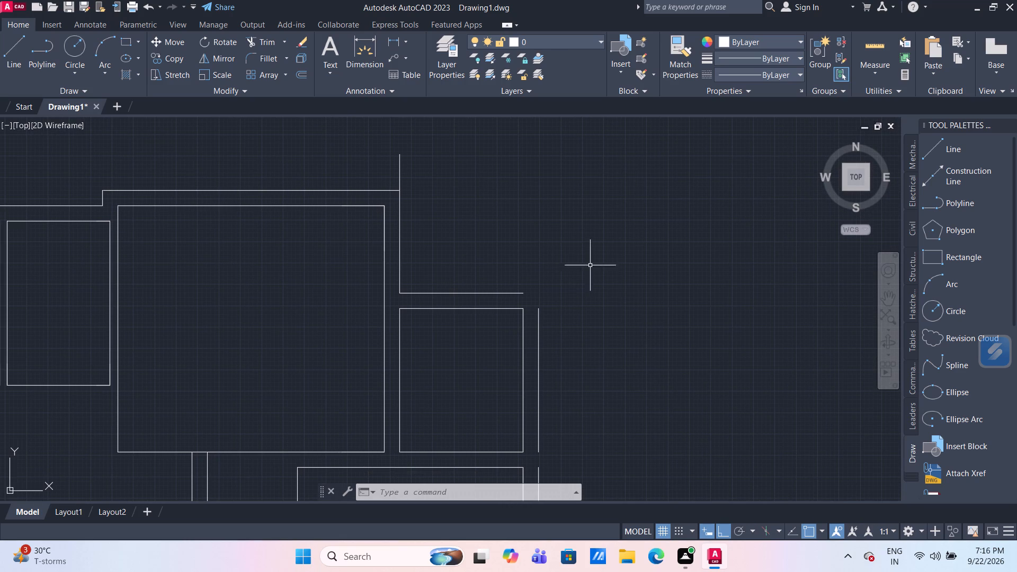
pyautogui.press('l')
pyautogui.press('Return')
pyautogui.moveTo(517, 250); pyautogui.dragTo(522, 251)
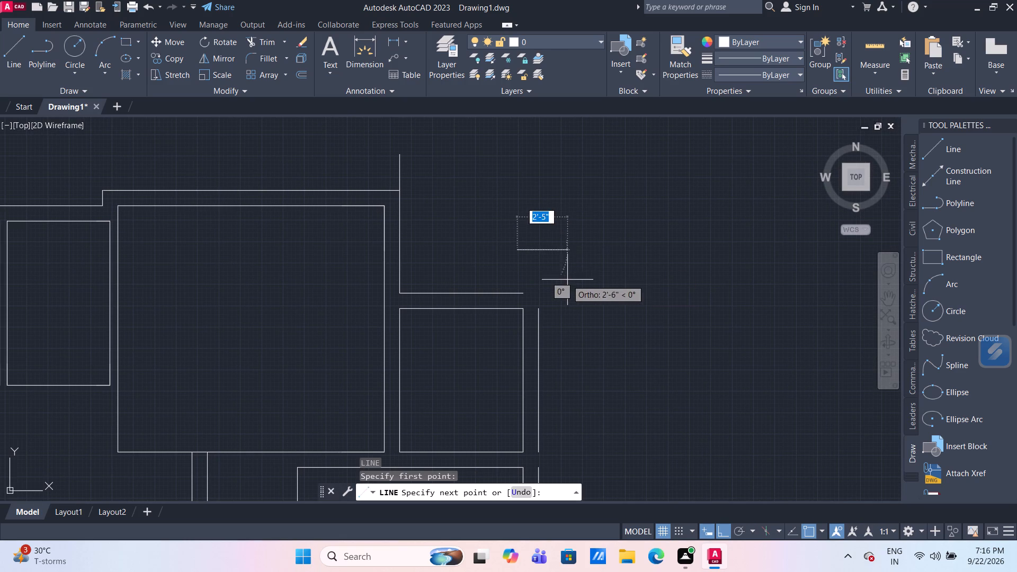
pyautogui.moveTo(573, 270); pyautogui.dragTo(575, 283)
pyautogui.click(574, 327)
pyautogui.press('Escape')
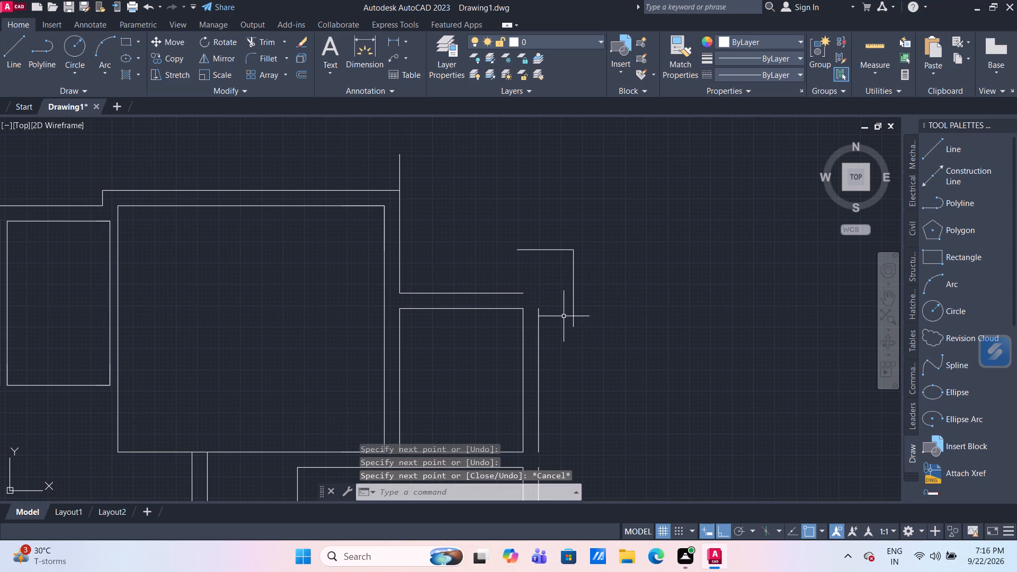
# Extend the outer wall lines around the small right-hand room to meet at its upper-right corner, and trim away the overhanging and leftover guide lines.
pyautogui.write('TR')
pyautogui.press('Return')
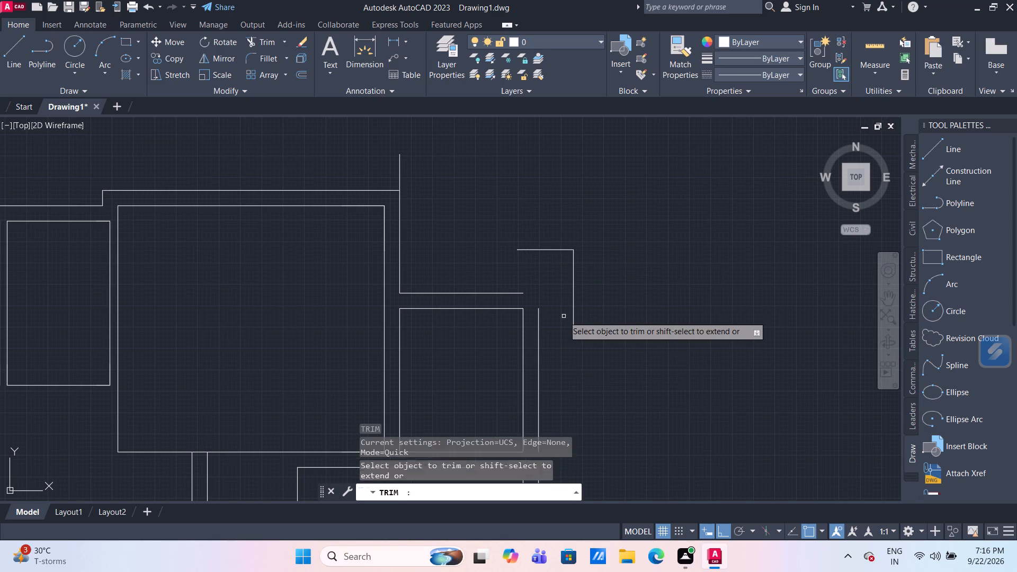
pyautogui.keyDown('shift'); pyautogui.click(539, 325); pyautogui.keyUp('shift')
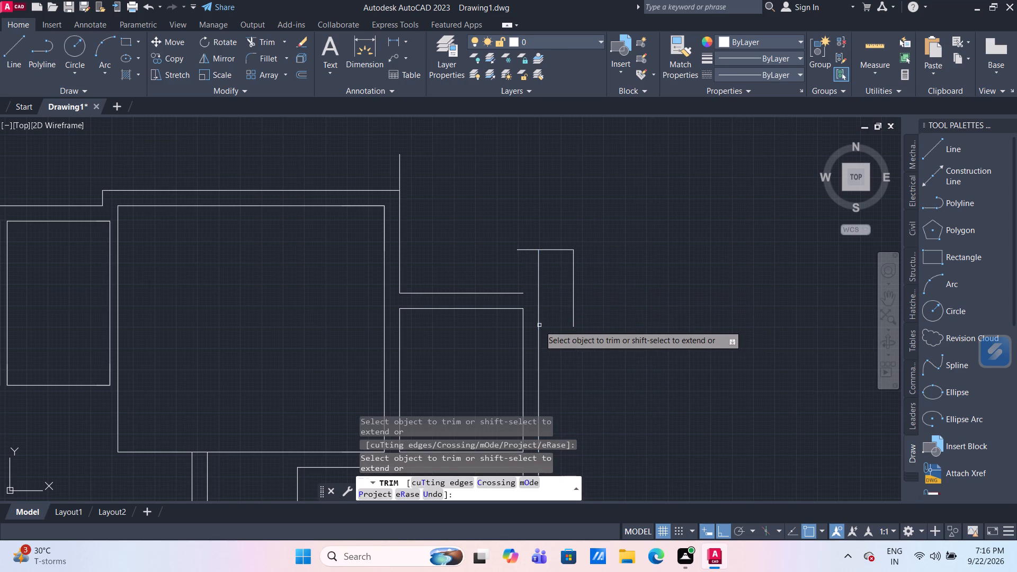
pyautogui.keyDown('shift'); pyautogui.click(515, 294); pyautogui.keyUp('shift')
pyautogui.click(517, 276)
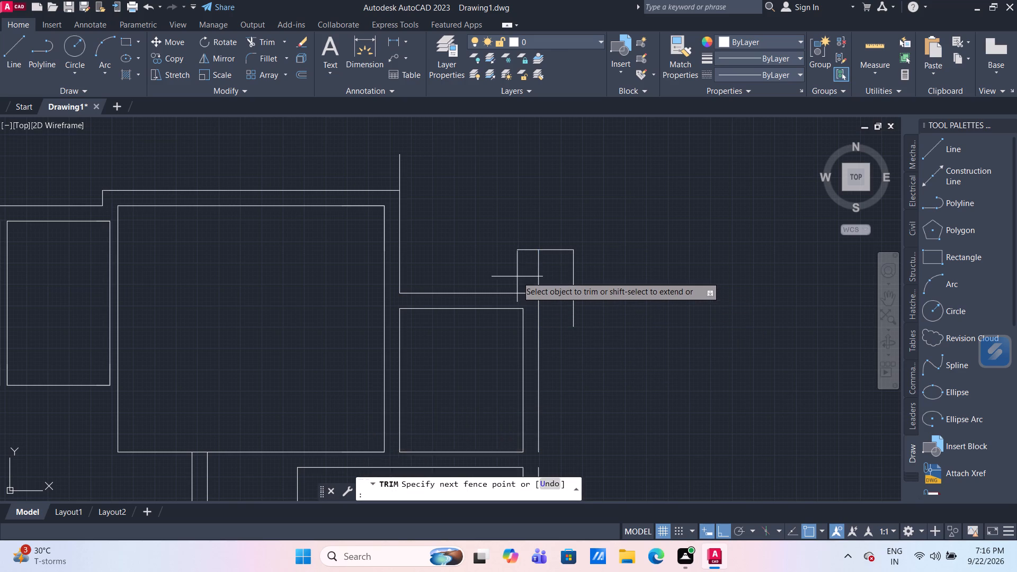
pyautogui.click(619, 283)
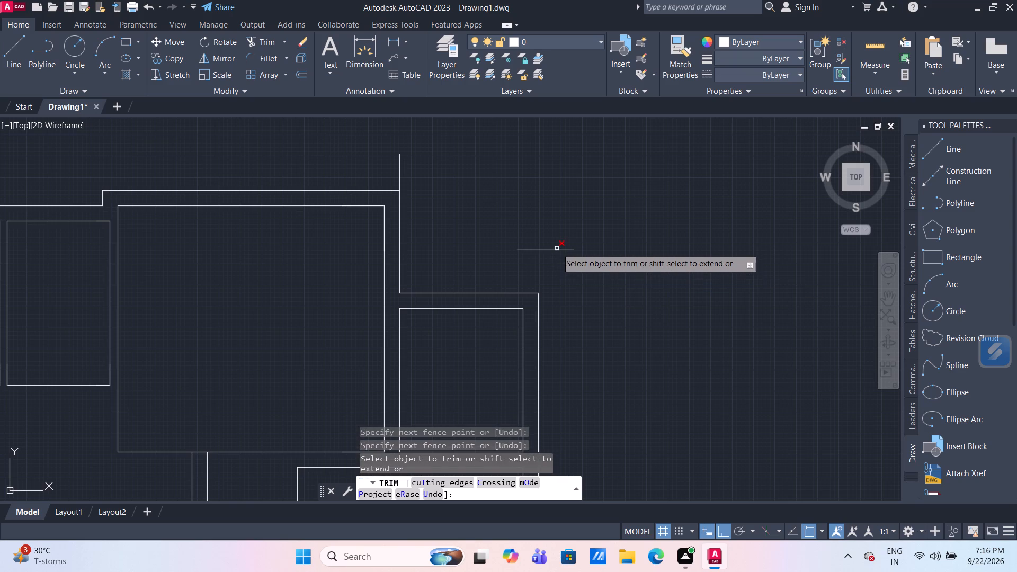
pyautogui.click(557, 248)
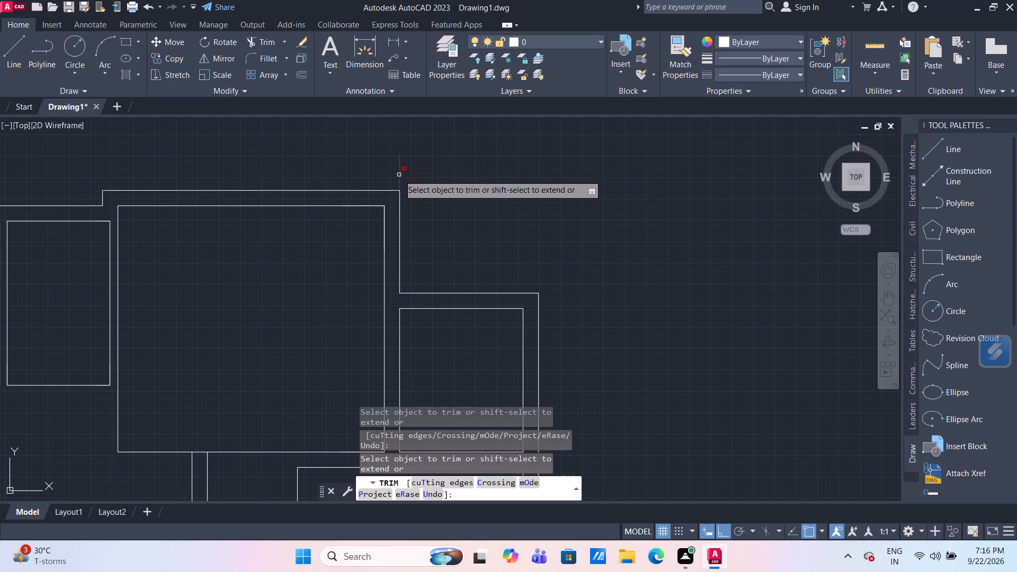
pyautogui.click(399, 175)
pyautogui.scroll(-3, 474, 182)
pyautogui.scroll(1, 506, 265)
pyautogui.moveTo(506, 256); pyautogui.dragTo(523, 237, button='middle')
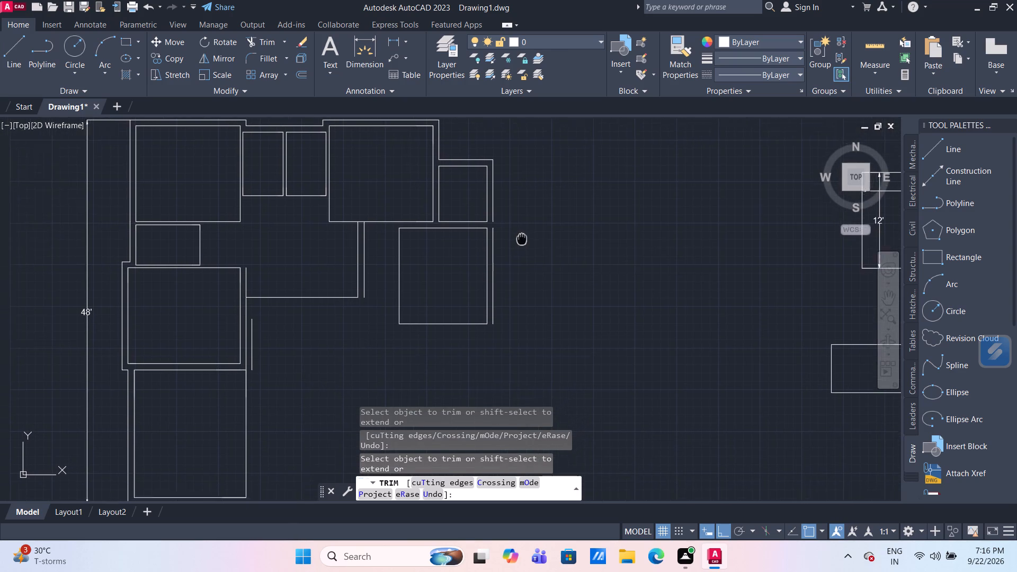
pyautogui.moveTo(523, 237); pyautogui.dragTo(530, 234, button='middle')
pyautogui.moveTo(538, 249); pyautogui.dragTo(564, 279, button='middle')
pyautogui.press('Escape')
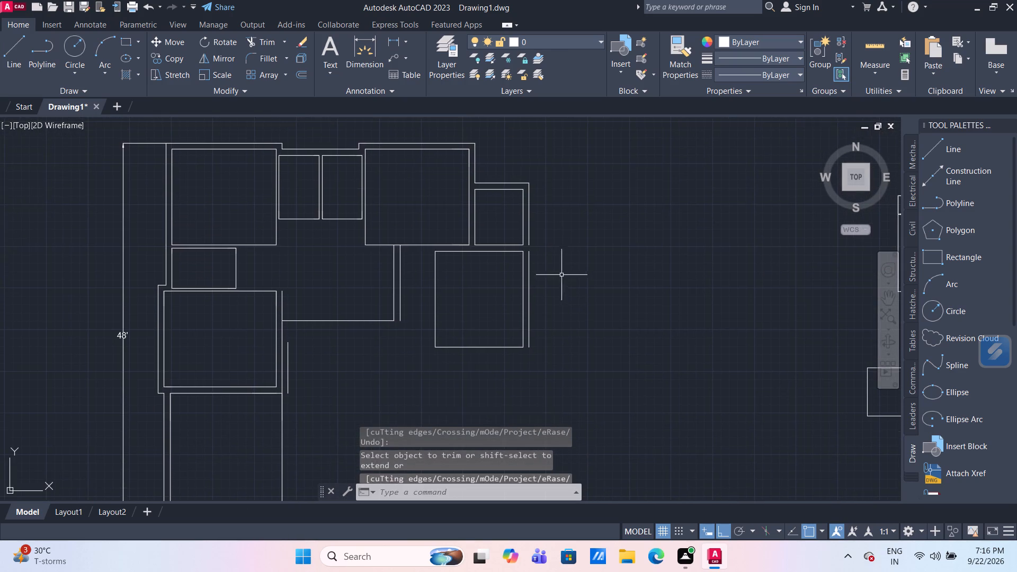
# Join the two collinear vertical outer wall lines beside the small right-hand room and the room below it into one line.
pyautogui.scroll(3, 538, 263)
pyautogui.click(499, 242)
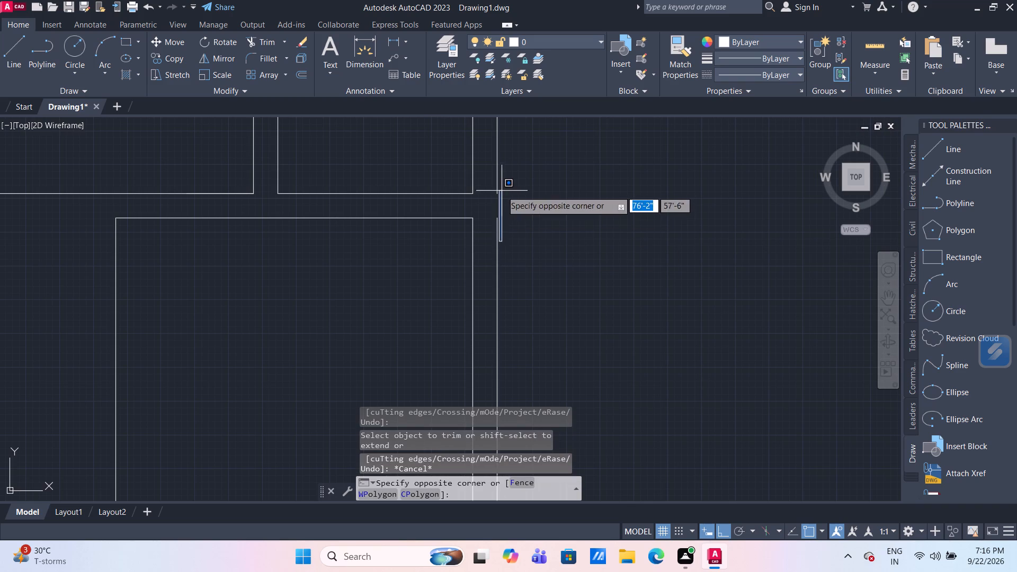
pyautogui.click(488, 181)
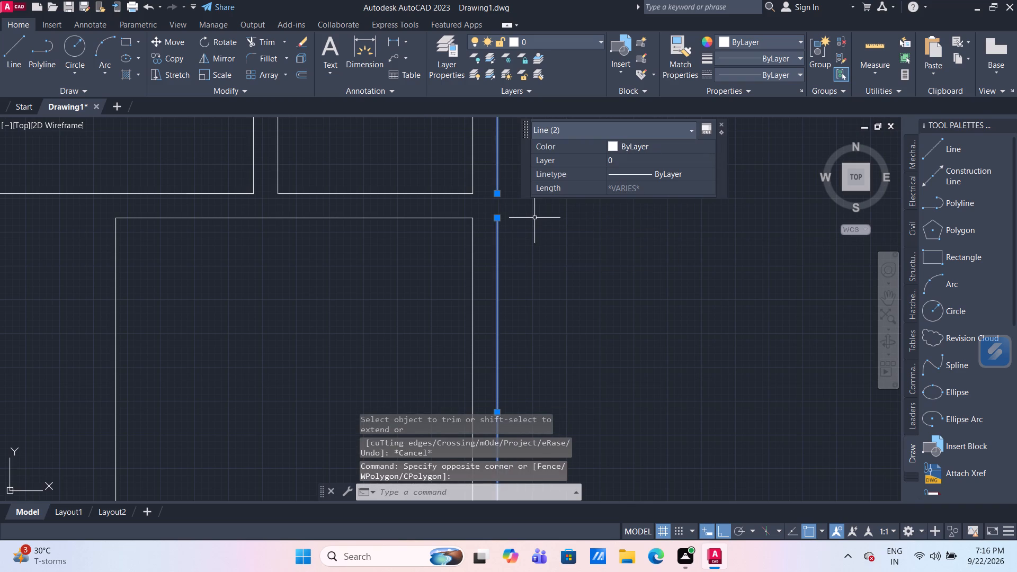
pyautogui.press('j')
pyautogui.press('Return')
# Examine the wall lines in the middle and lower parts of the plan, and the overall outline.
pyautogui.scroll(-3, 539, 226)
pyautogui.scroll(-1, 555, 267)
pyautogui.moveTo(555, 267); pyautogui.dragTo(574, 230, button='middle')
pyautogui.moveTo(550, 305); pyautogui.dragTo(592, 338, button='middle')
pyautogui.scroll(2, 513, 315)
pyautogui.moveTo(513, 315); pyautogui.dragTo(516, 318, button='middle')
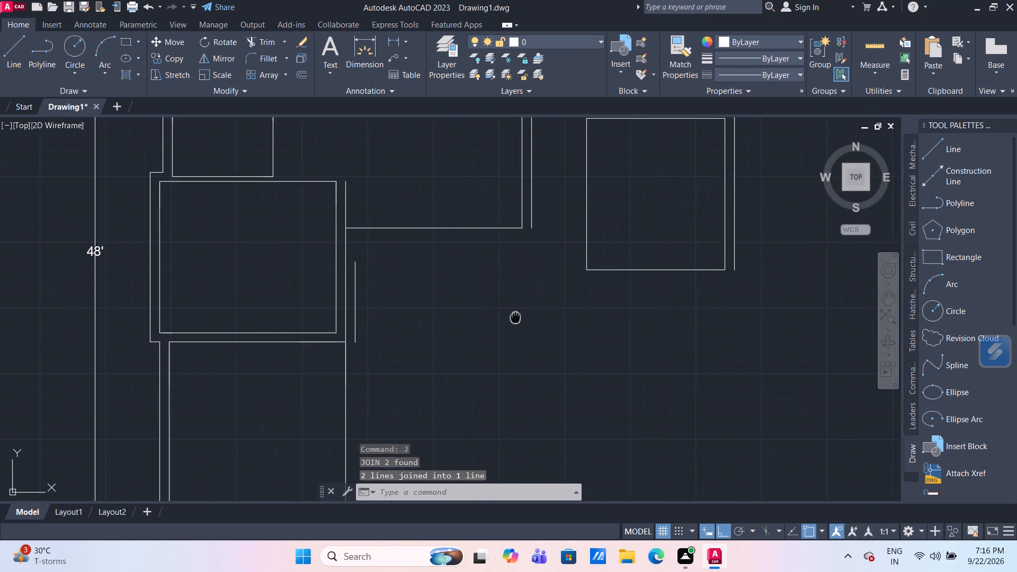
pyautogui.moveTo(516, 318); pyautogui.dragTo(517, 359, button='middle')
pyautogui.scroll(-1, 544, 281)
pyautogui.moveTo(543, 285); pyautogui.dragTo(542, 302, button='middle')
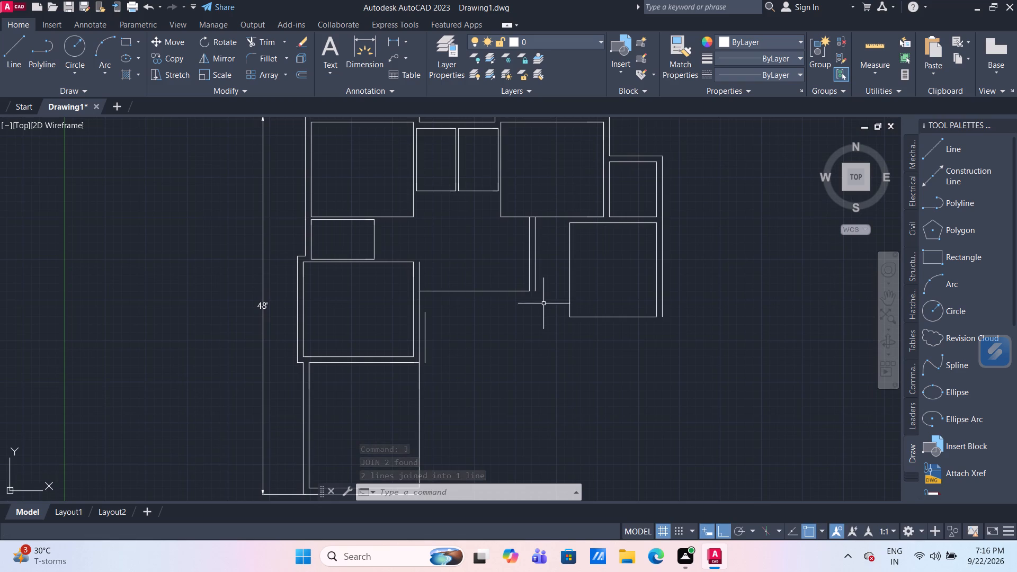
pyautogui.moveTo(548, 321); pyautogui.dragTo(519, 363, button='middle')
pyautogui.scroll(-1, 547, 322)
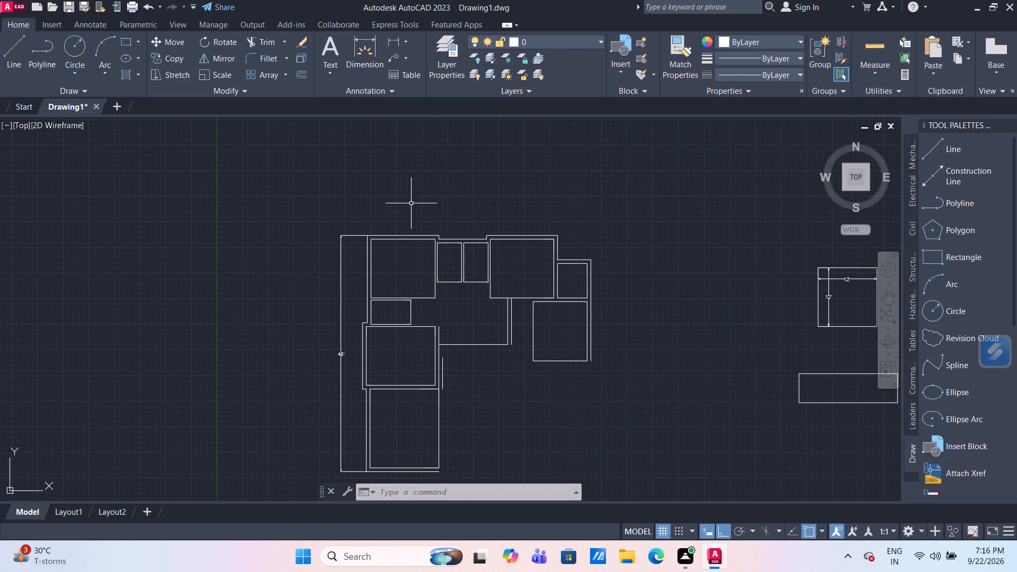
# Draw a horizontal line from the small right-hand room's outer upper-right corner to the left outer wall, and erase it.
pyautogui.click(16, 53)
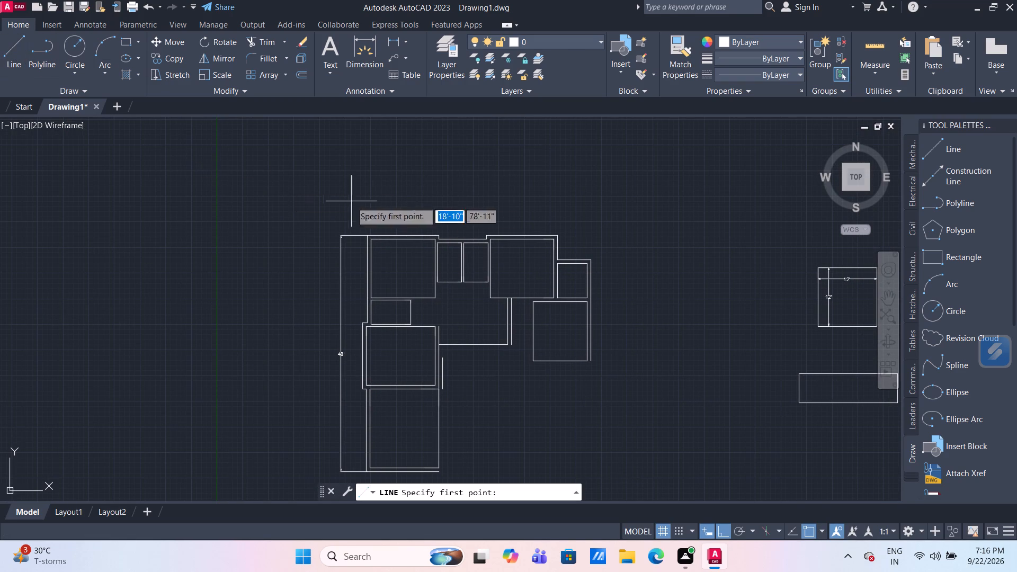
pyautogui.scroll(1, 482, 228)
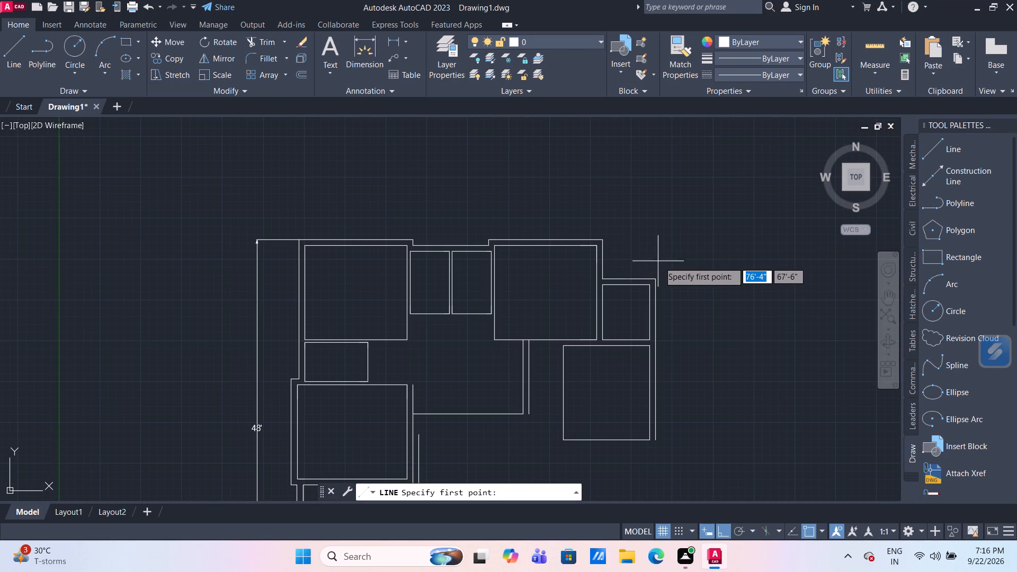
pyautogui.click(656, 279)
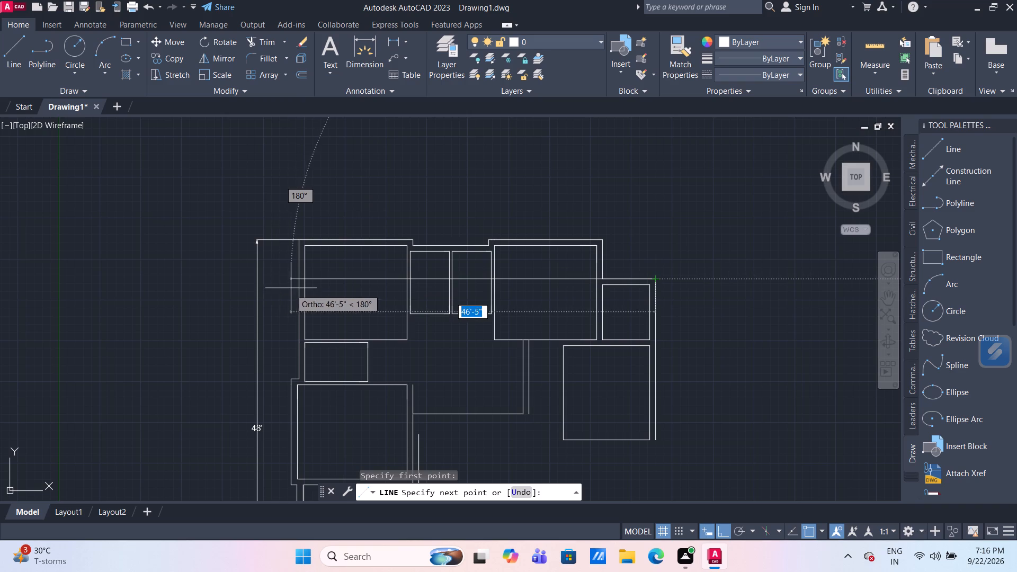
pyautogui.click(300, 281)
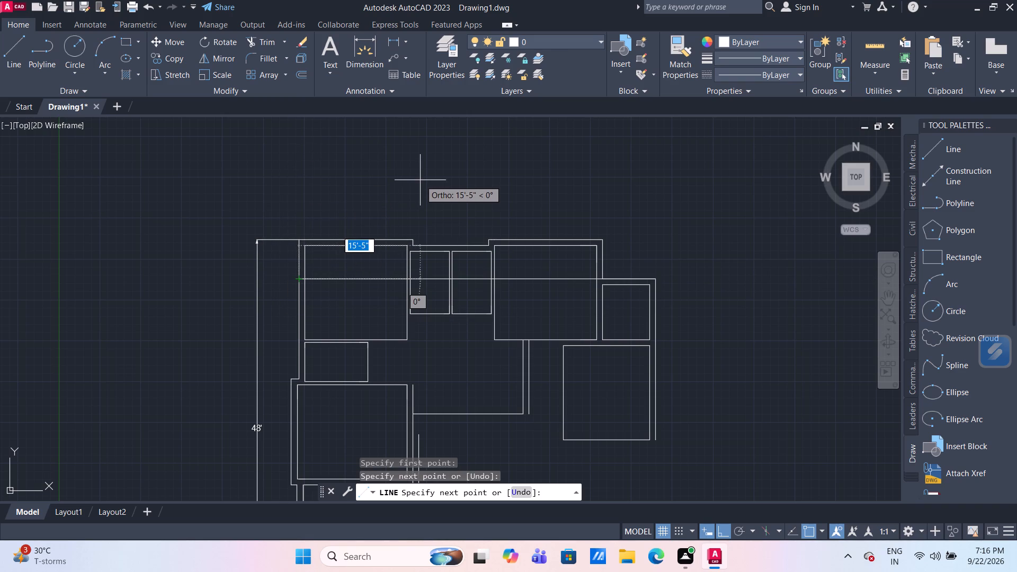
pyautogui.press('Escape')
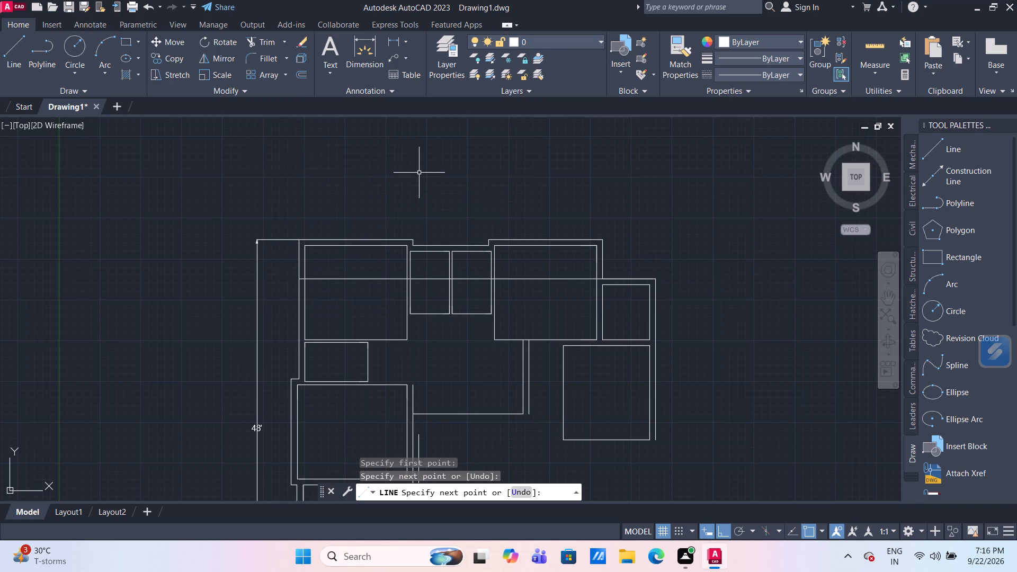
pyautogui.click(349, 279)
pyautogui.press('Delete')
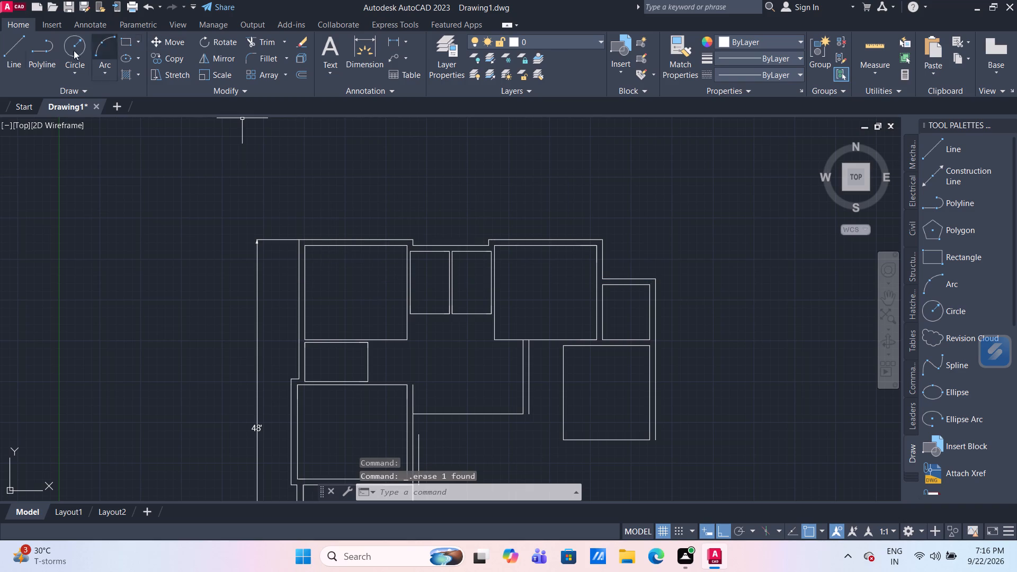
# Dimension the overall width between the right and left outer walls, placing the dimension above the plan.
pyautogui.click(360, 59)
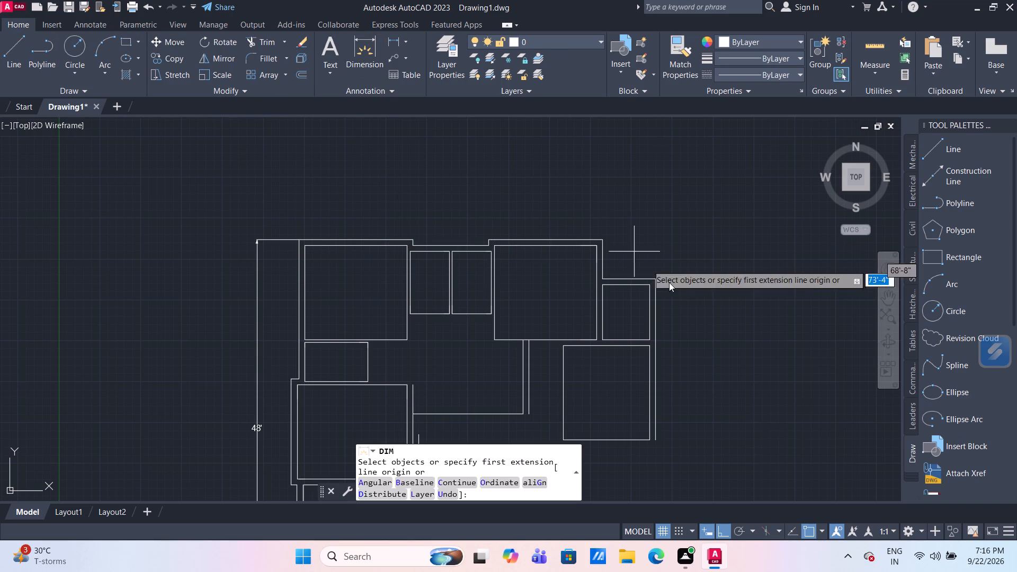
pyautogui.moveTo(657, 281); pyautogui.dragTo(649, 281)
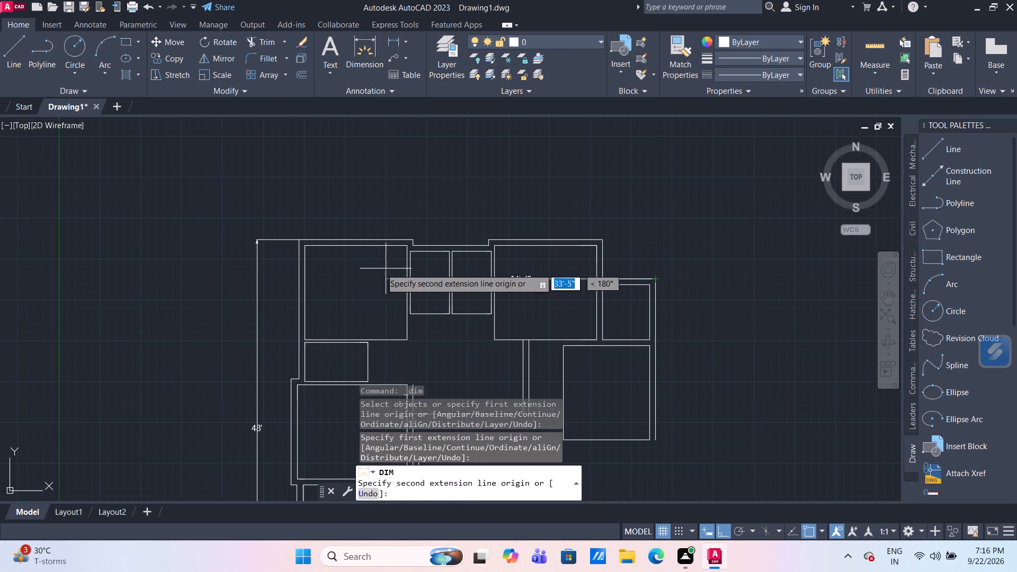
pyautogui.click(301, 280)
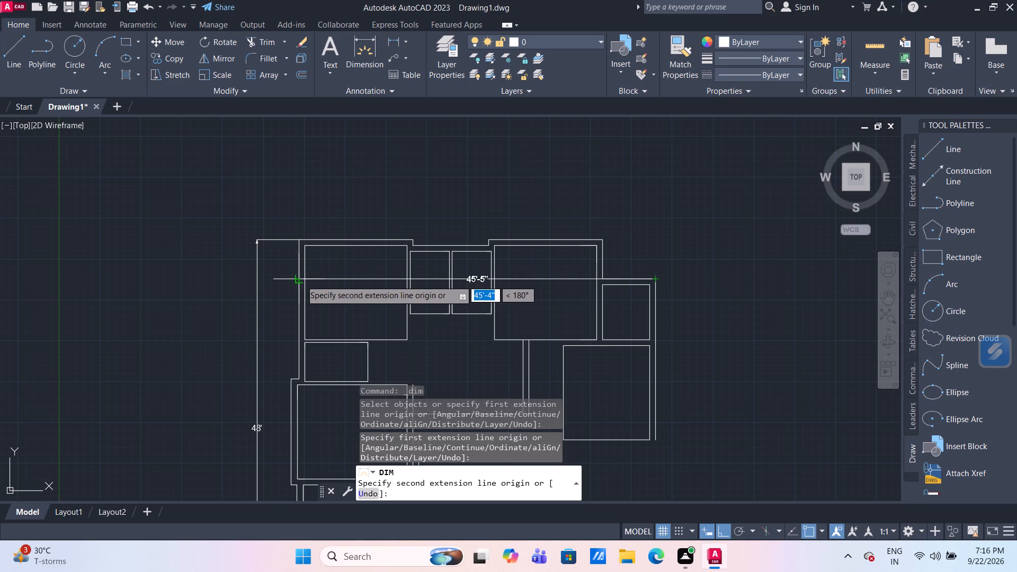
pyautogui.click(319, 198)
pyautogui.press('Escape')
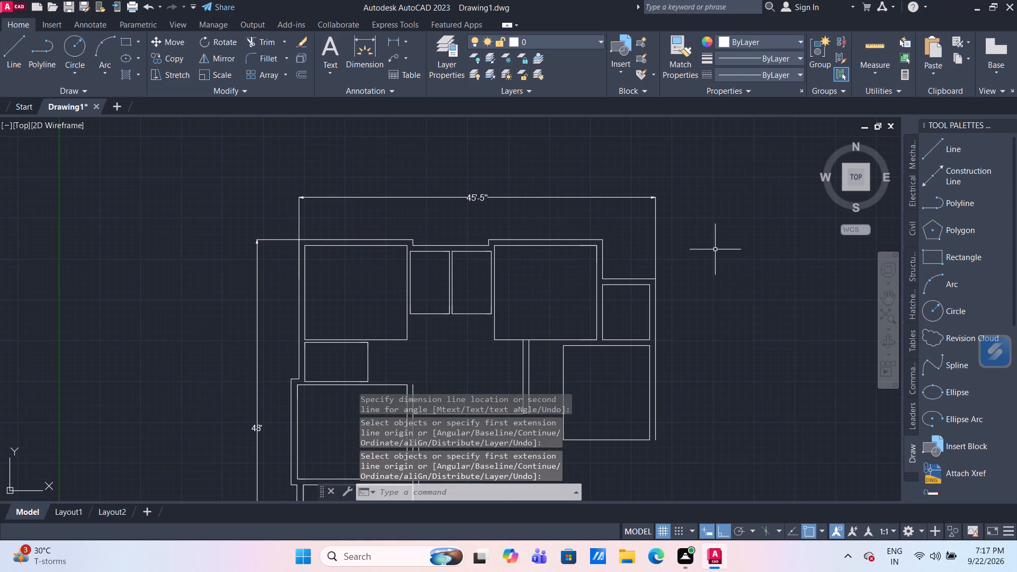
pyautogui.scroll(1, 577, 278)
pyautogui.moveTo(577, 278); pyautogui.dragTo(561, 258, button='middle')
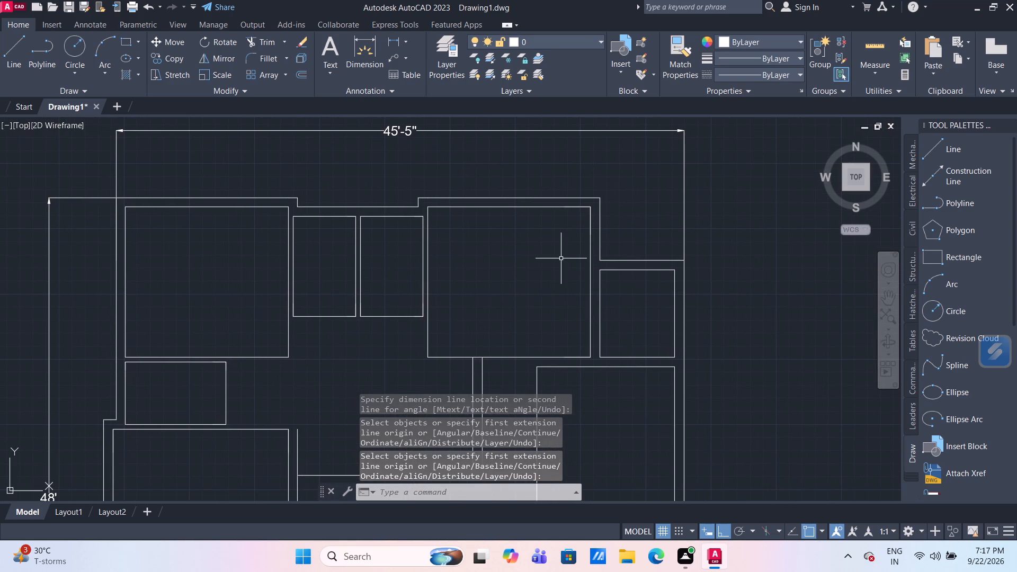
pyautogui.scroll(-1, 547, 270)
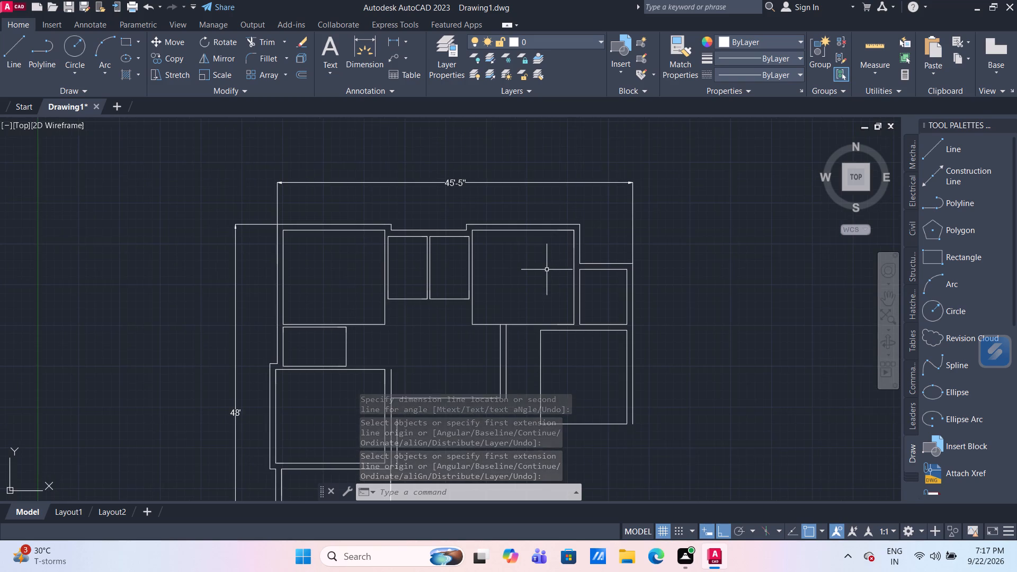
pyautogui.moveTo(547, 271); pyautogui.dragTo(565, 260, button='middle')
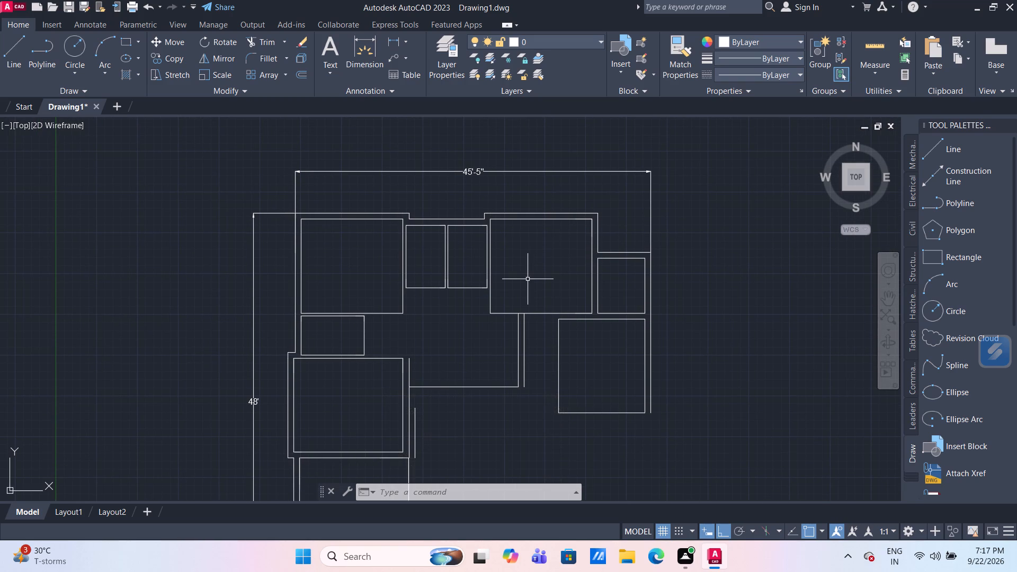
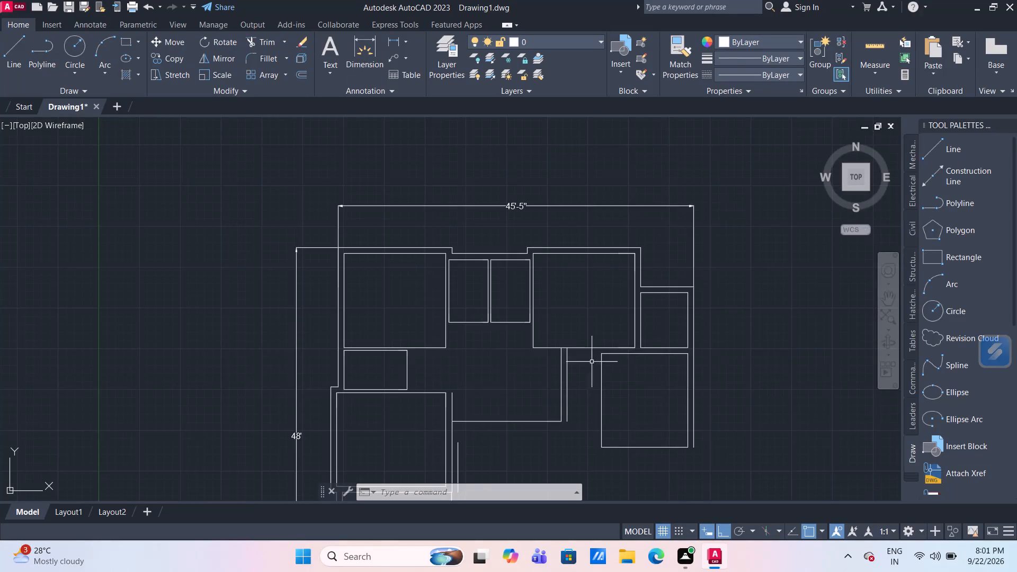
# Erase the overall width dimension above the plan.
pyautogui.scroll(1, 382, 288)
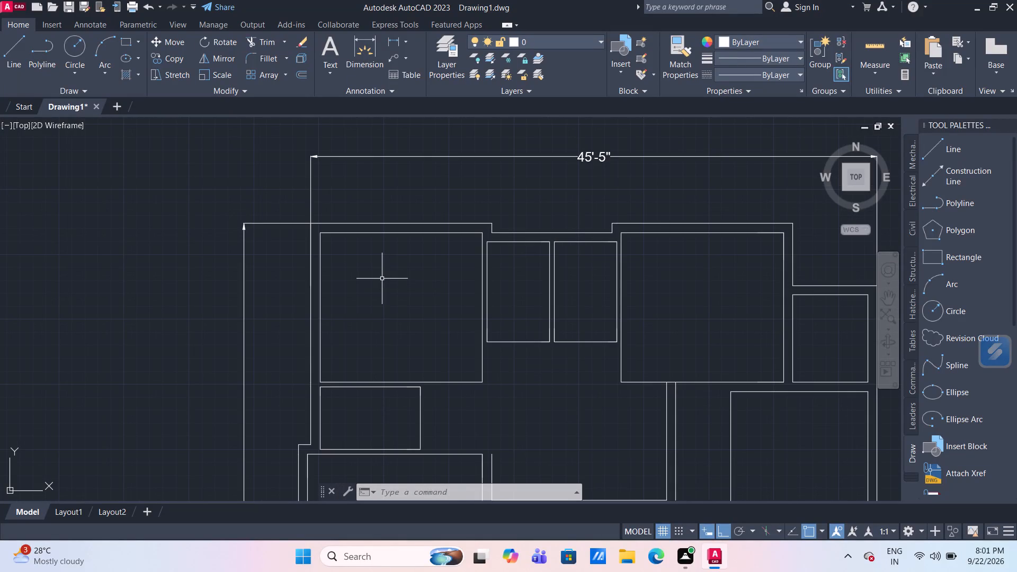
pyautogui.scroll(2, 348, 248)
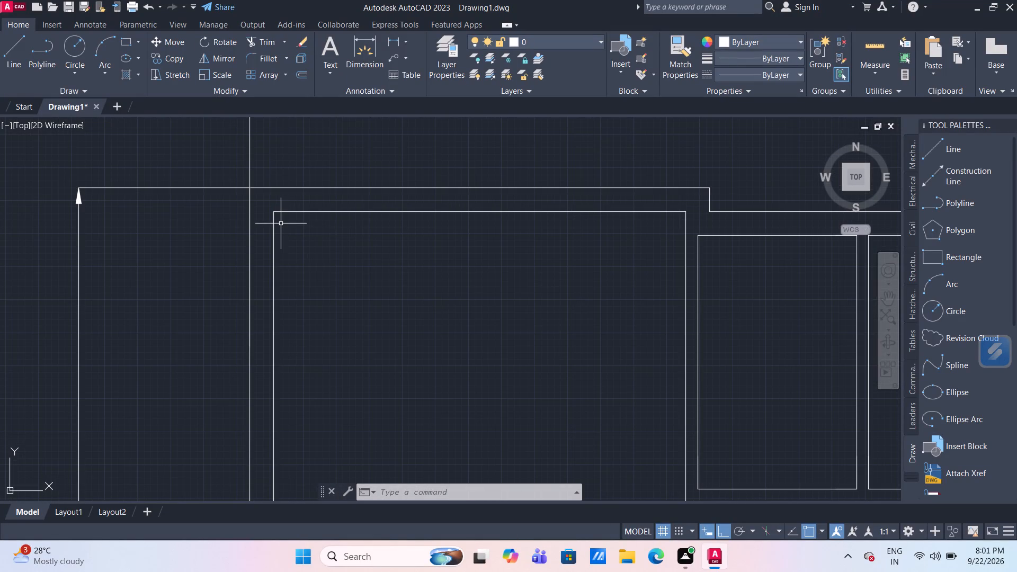
pyautogui.scroll(-2, 305, 241)
pyautogui.moveTo(338, 246); pyautogui.dragTo(265, 259, button='middle')
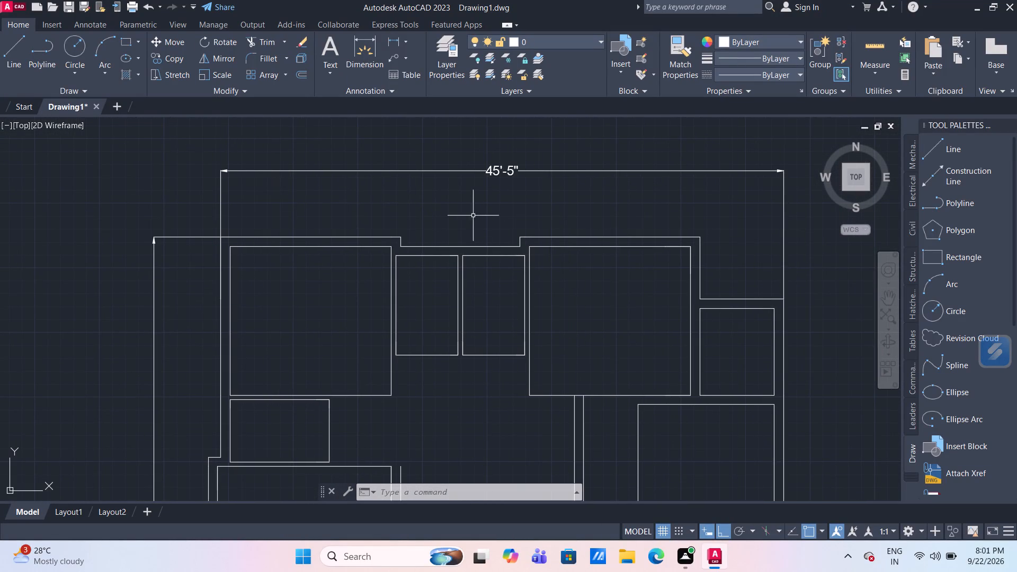
pyautogui.moveTo(798, 212); pyautogui.dragTo(777, 198)
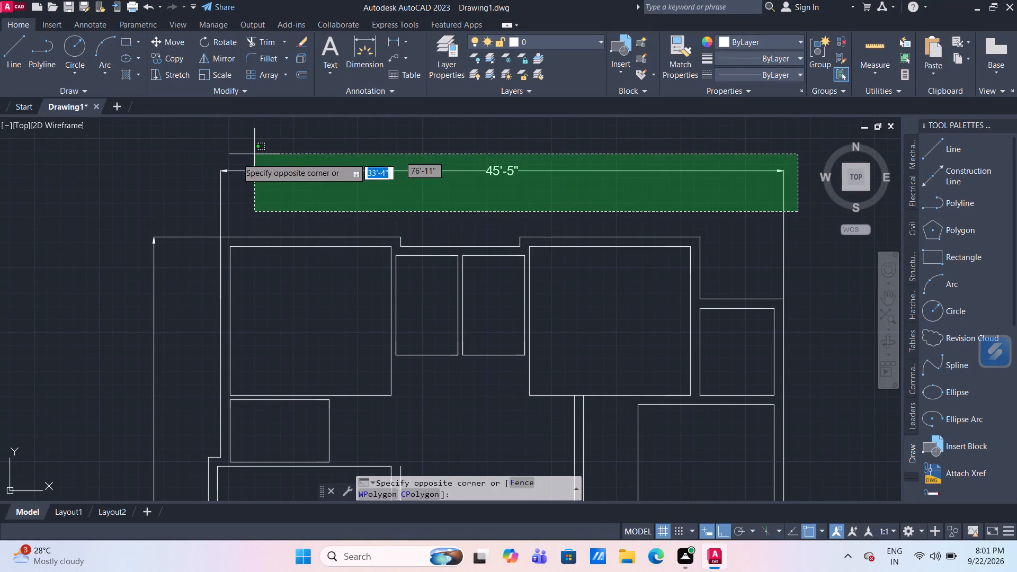
pyautogui.click(193, 154)
pyautogui.press('Delete')
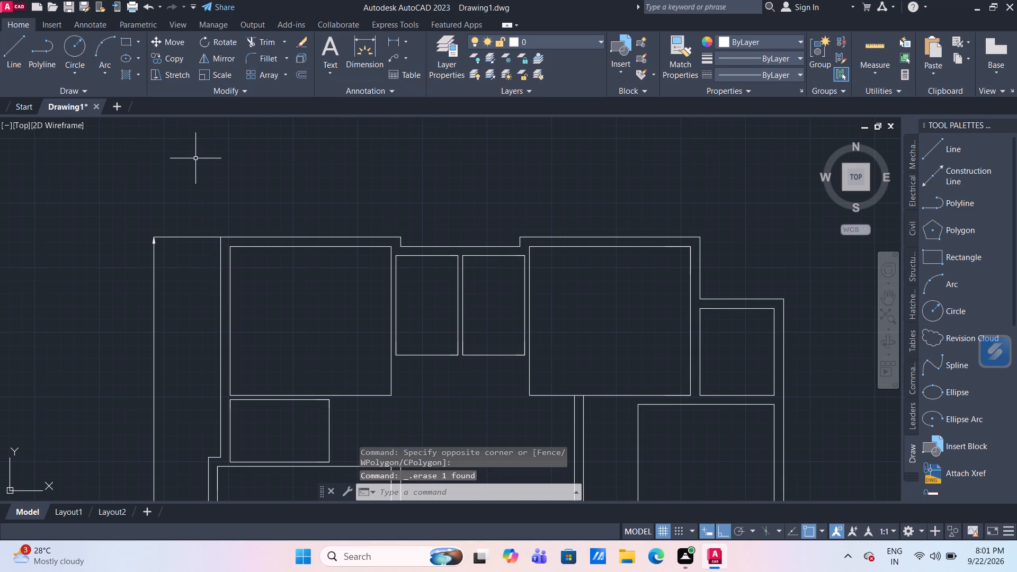
# Draw a vertical line about 3'-9" long just above the plan's upper-left outer corner, aligned with the left outer wall.
pyautogui.click(12, 47)
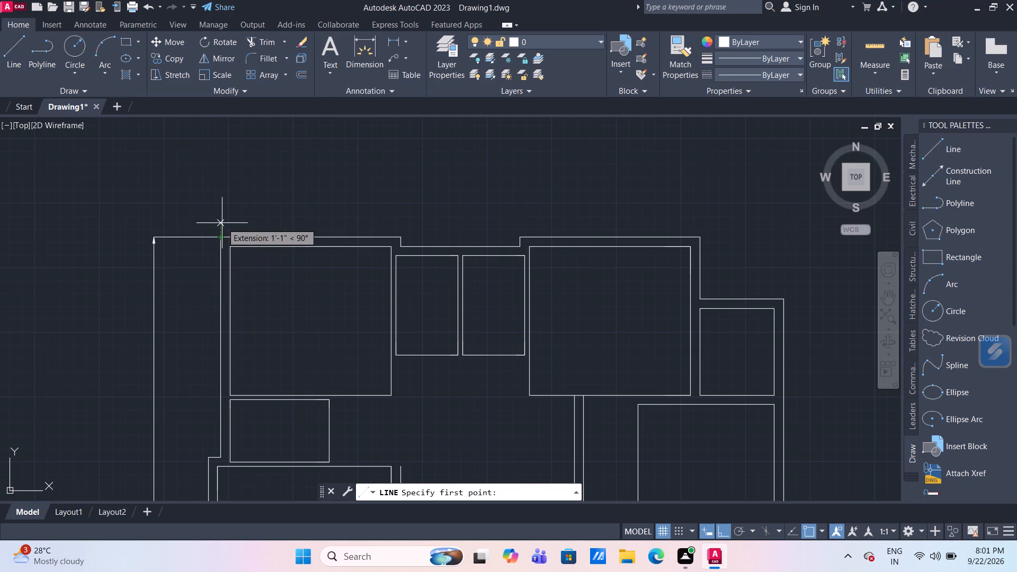
pyautogui.click(224, 221)
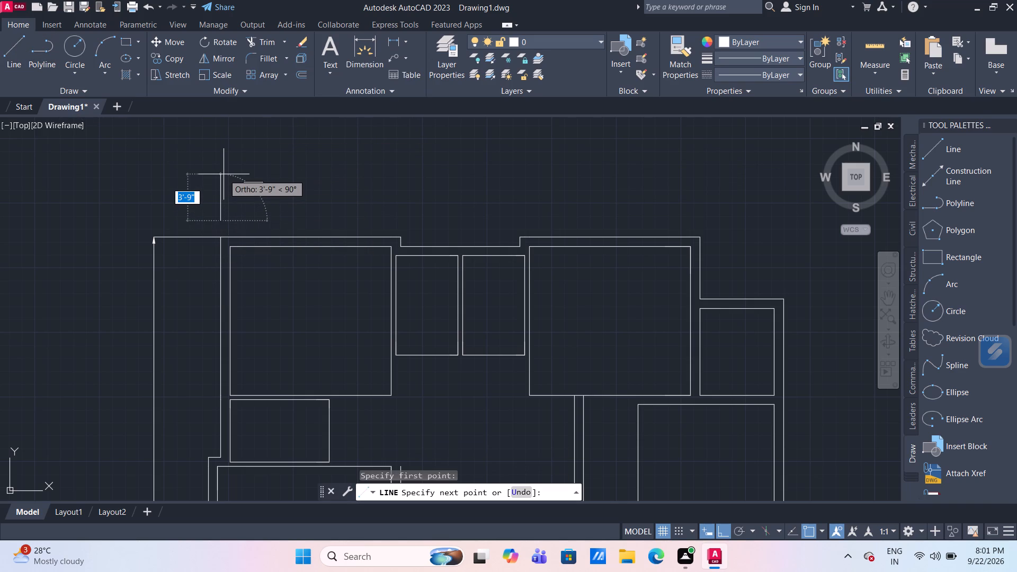
pyautogui.click(224, 174)
pyautogui.press('Escape')
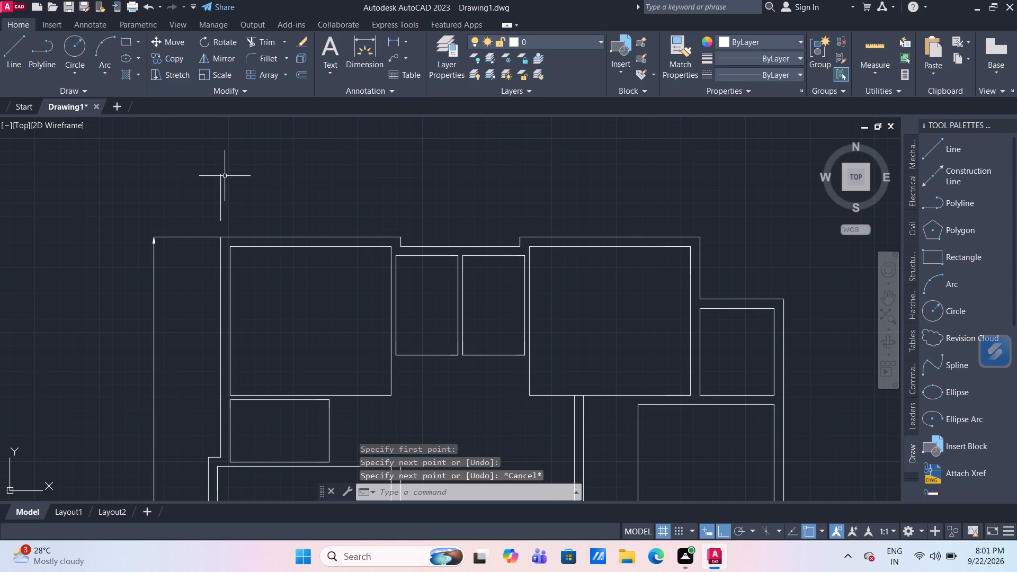
# Using Offset with the Through option, offset the short vertical line 8" to the right, and offset that copy 13' to the right.
pyautogui.press('o')
pyautogui.press('Return')
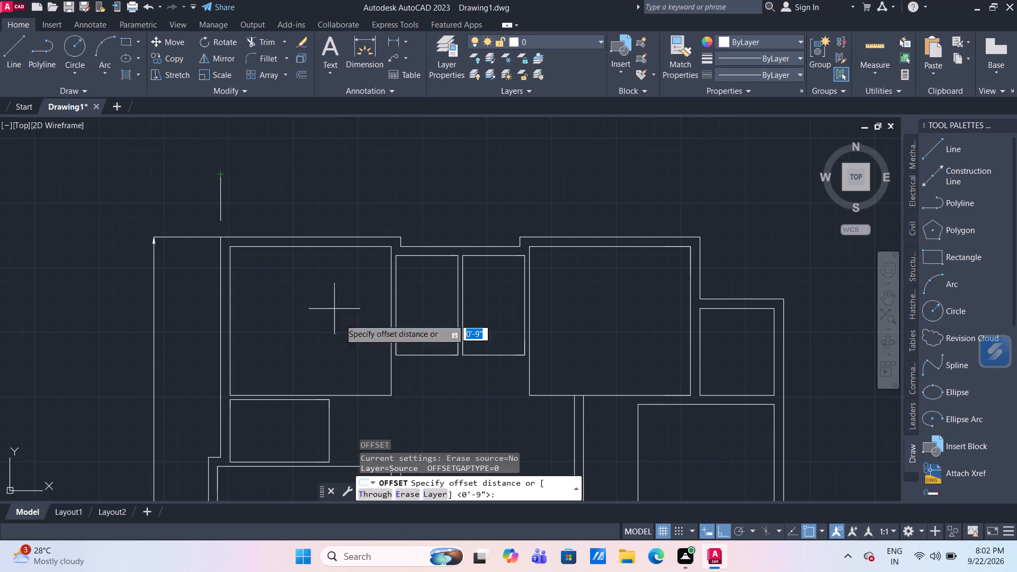
pyautogui.click(374, 497)
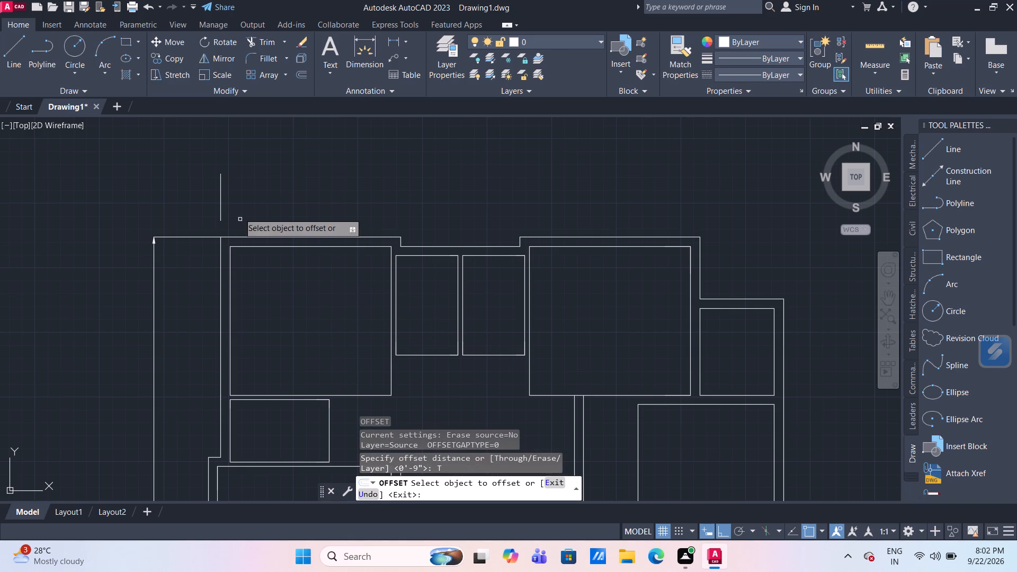
pyautogui.click(220, 202)
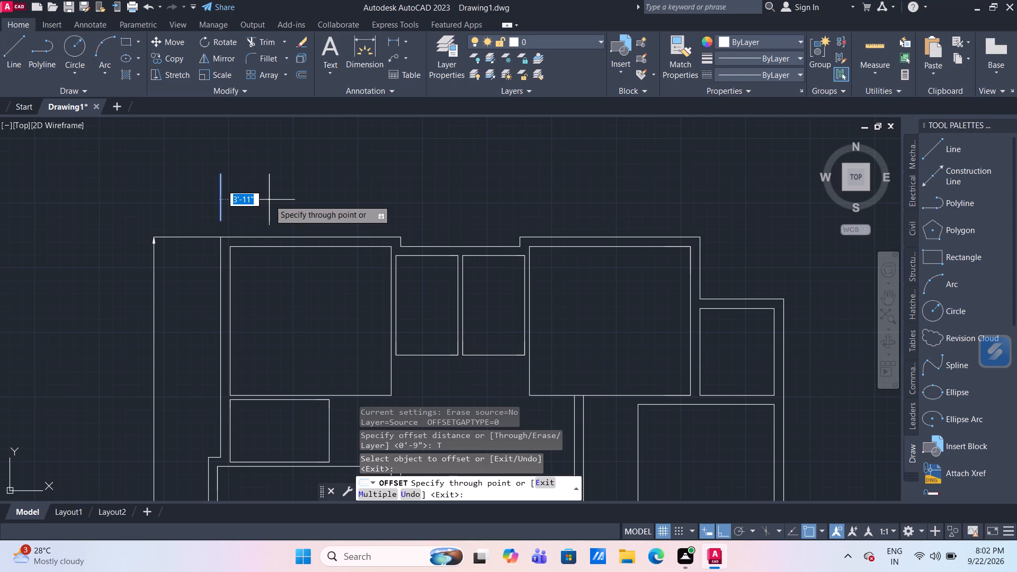
pyautogui.write('8"')
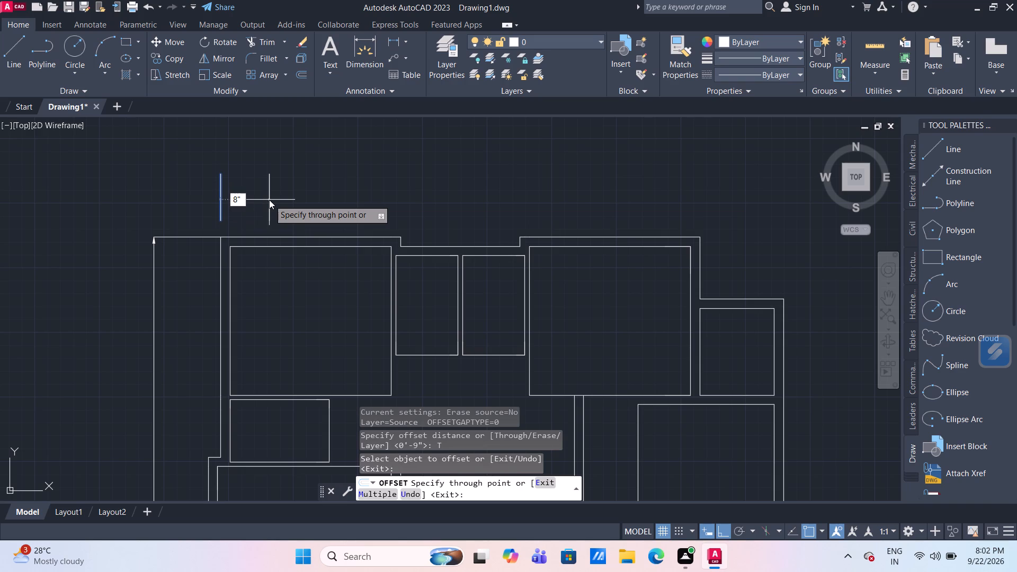
pyautogui.press('Return')
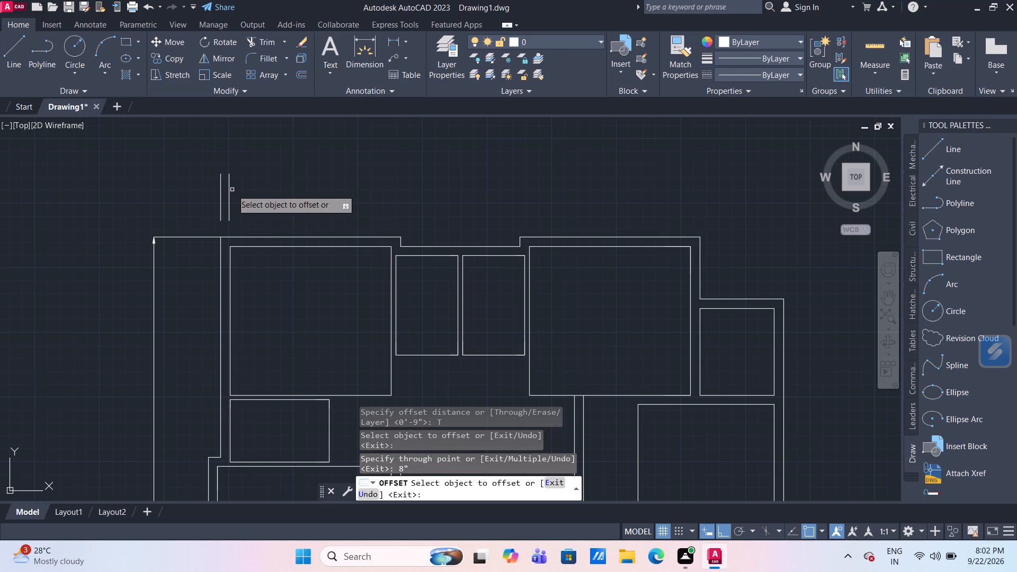
pyautogui.moveTo(229, 190); pyautogui.dragTo(238, 190)
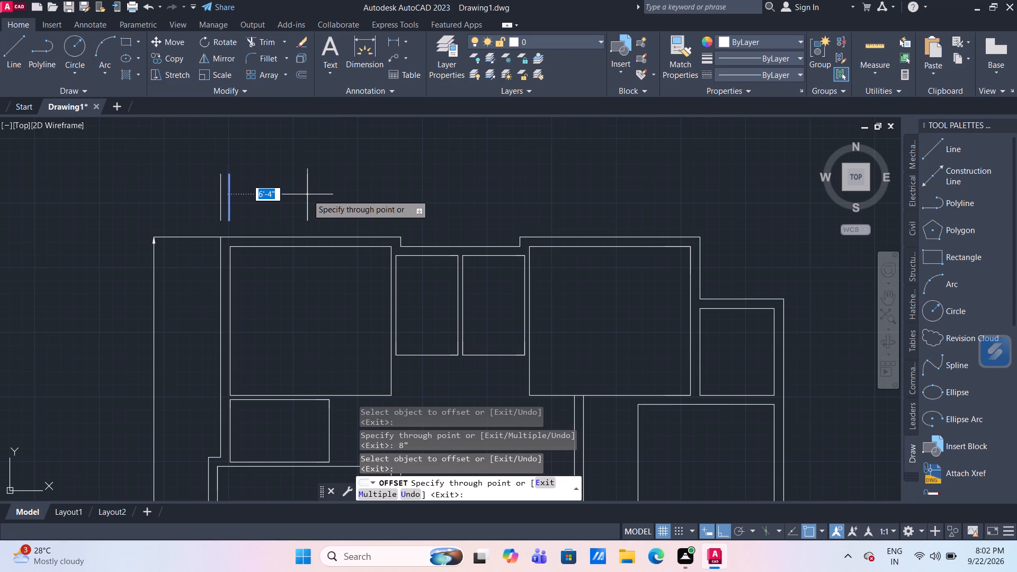
pyautogui.write("13'")
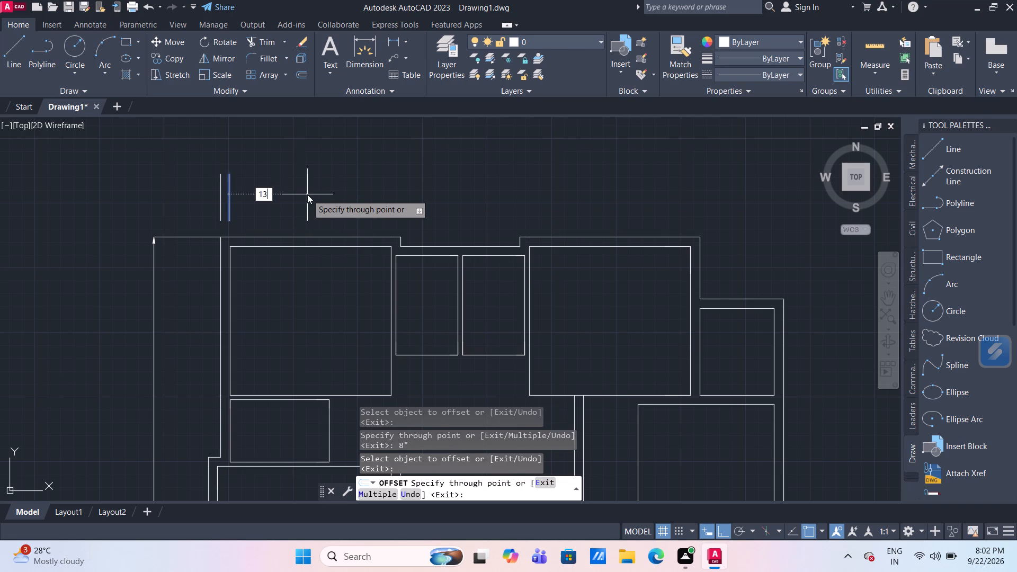
pyautogui.press('Return')
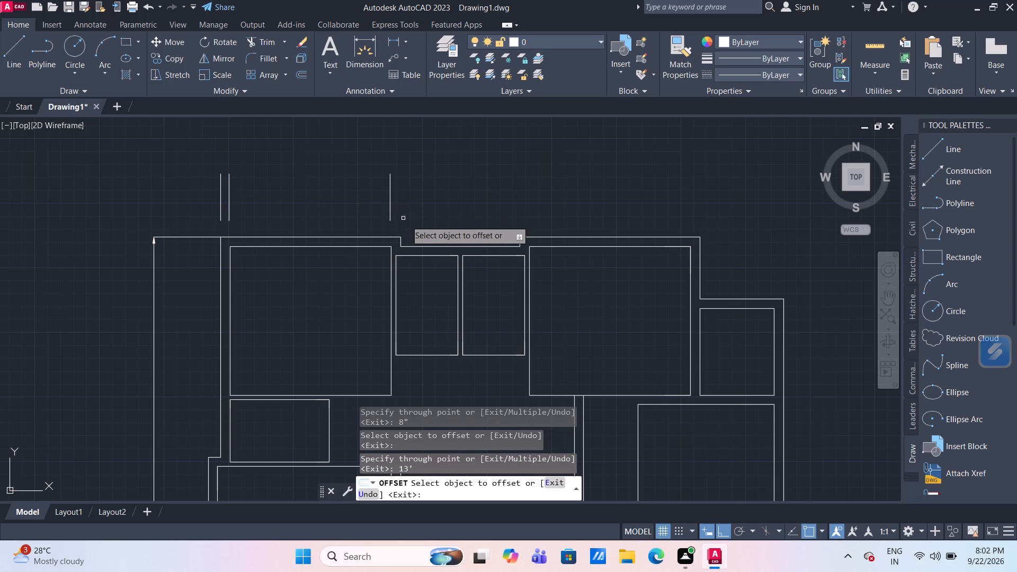
# Continue the row of short vertical lines to the right with successive offsets of 4", 5' and 4", each from the newest line.
pyautogui.click(390, 200)
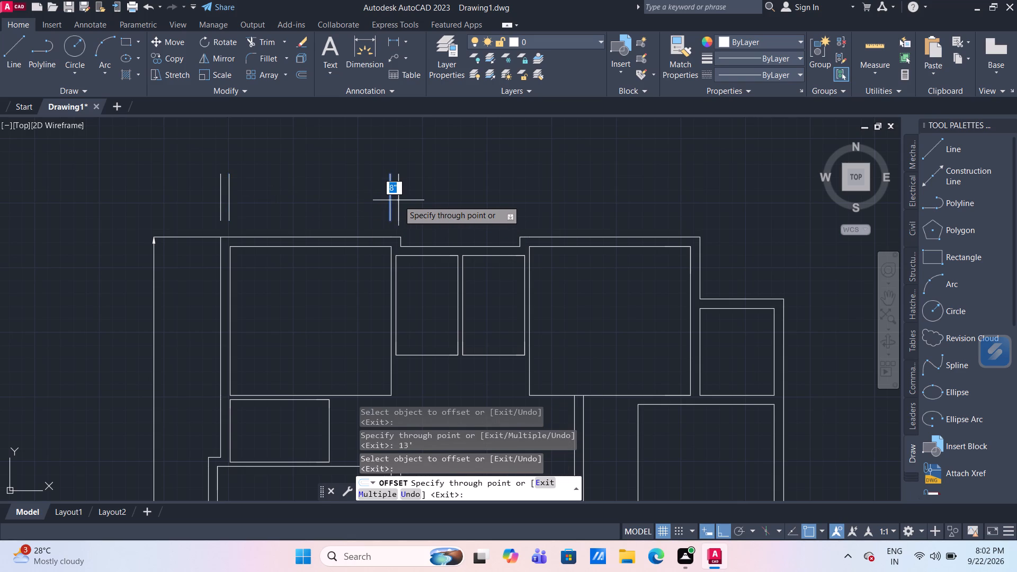
pyautogui.write('4"')
pyautogui.press('Return')
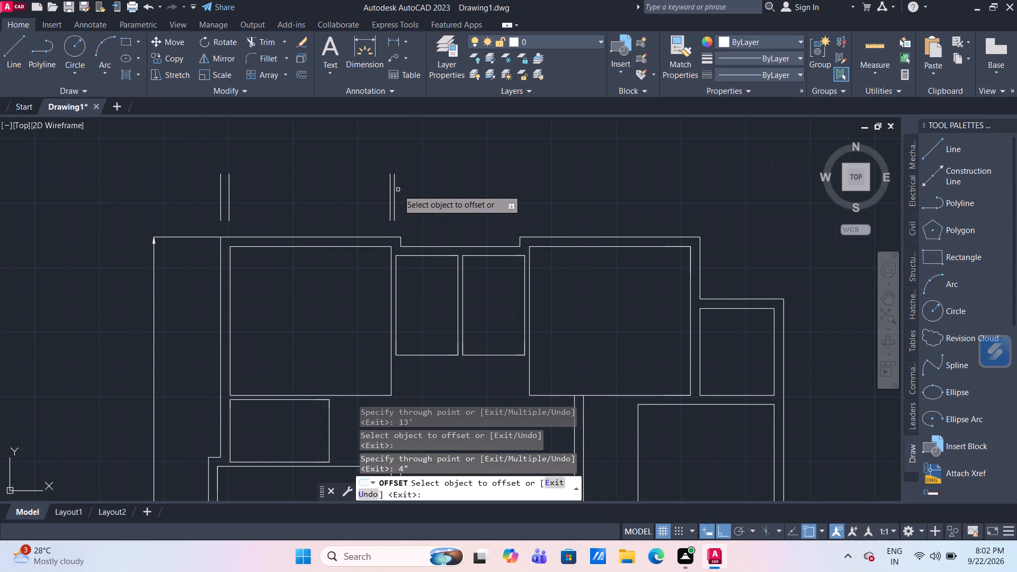
pyautogui.click(395, 190)
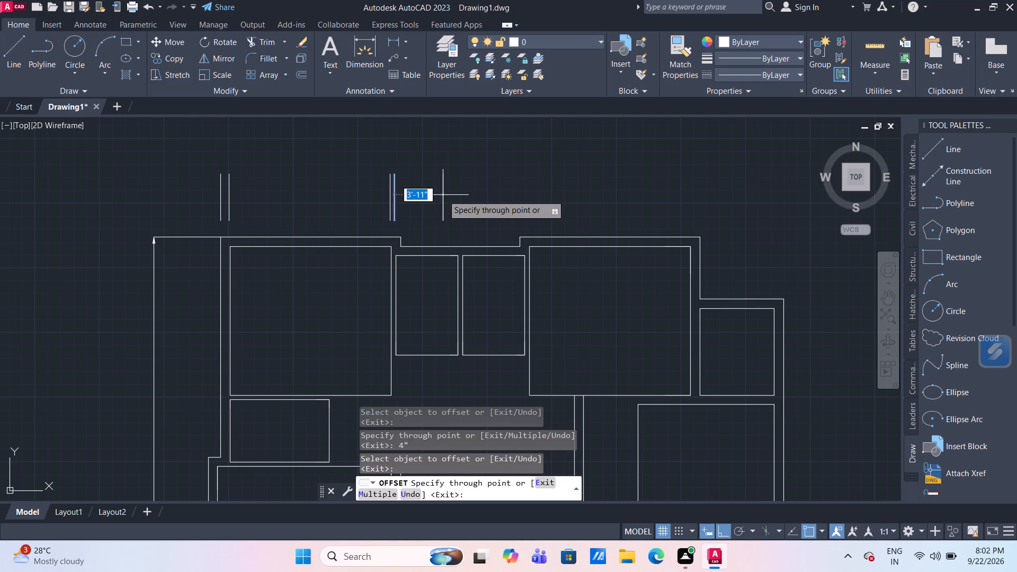
pyautogui.write("5'")
pyautogui.press('Return')
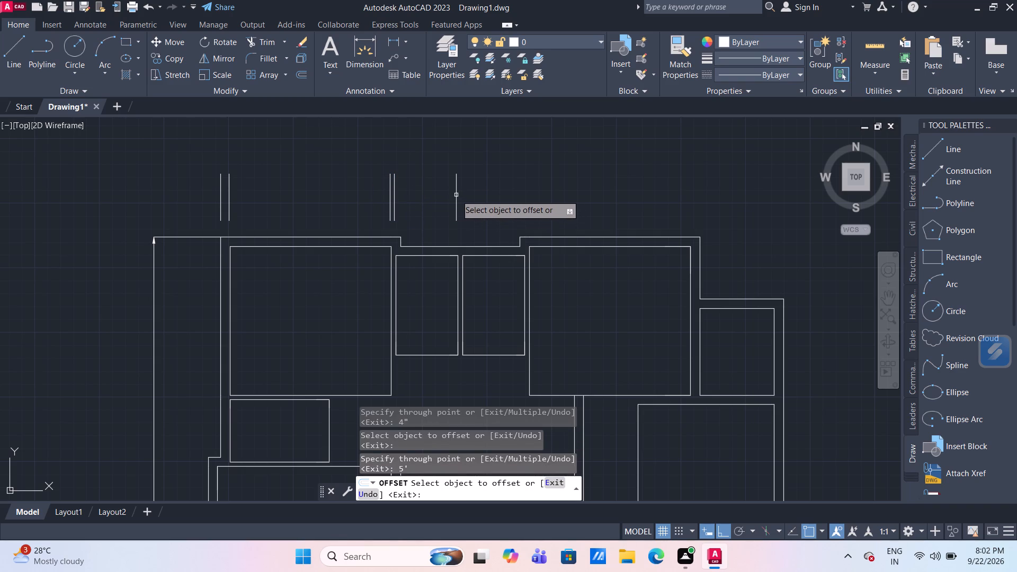
pyautogui.click(456, 195)
pyautogui.write('4"')
pyautogui.press('Return')
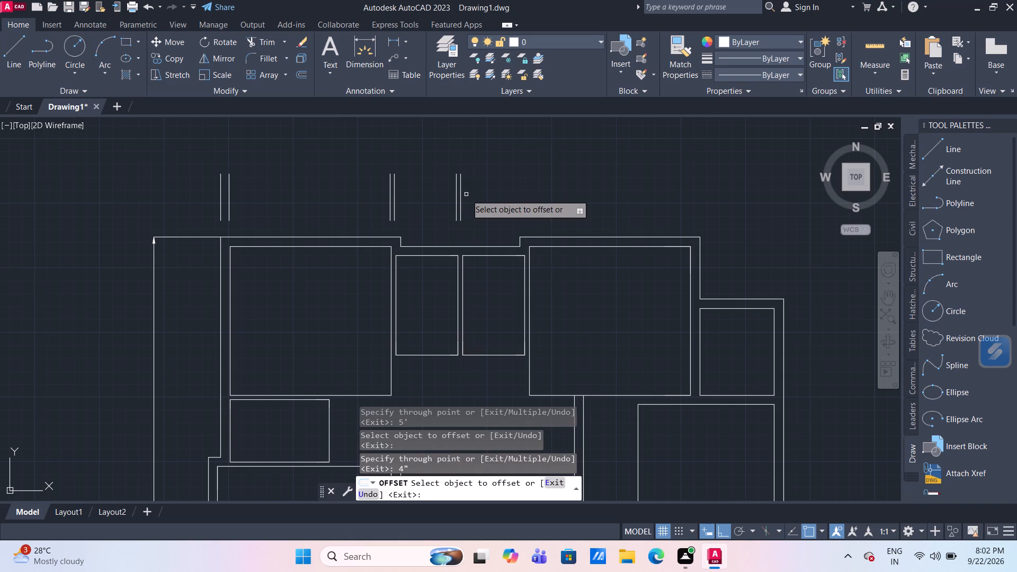
# Offset the newest short vertical line 13' to the right.
pyautogui.click(461, 194)
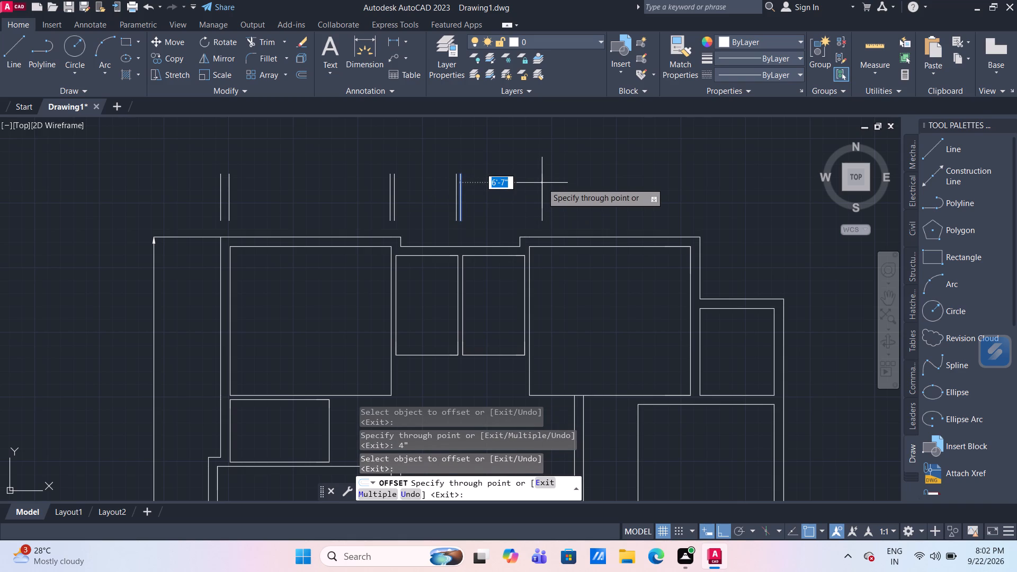
pyautogui.write("13'")
pyautogui.press('Return')
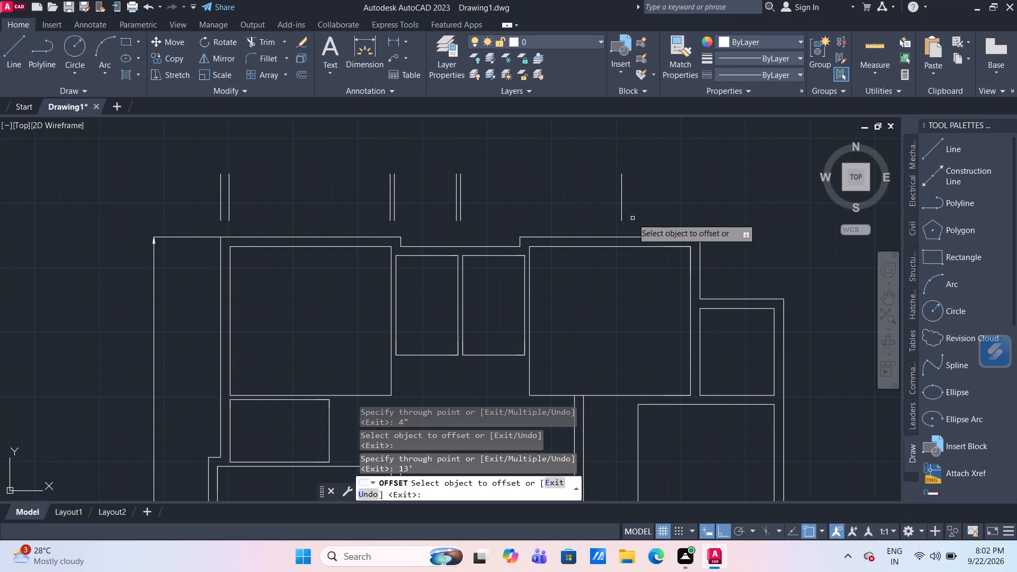
# From the right line of the third pair, add successive rightward offsets of 5', 4" and 13', each from the newest line.
pyautogui.click(461, 192)
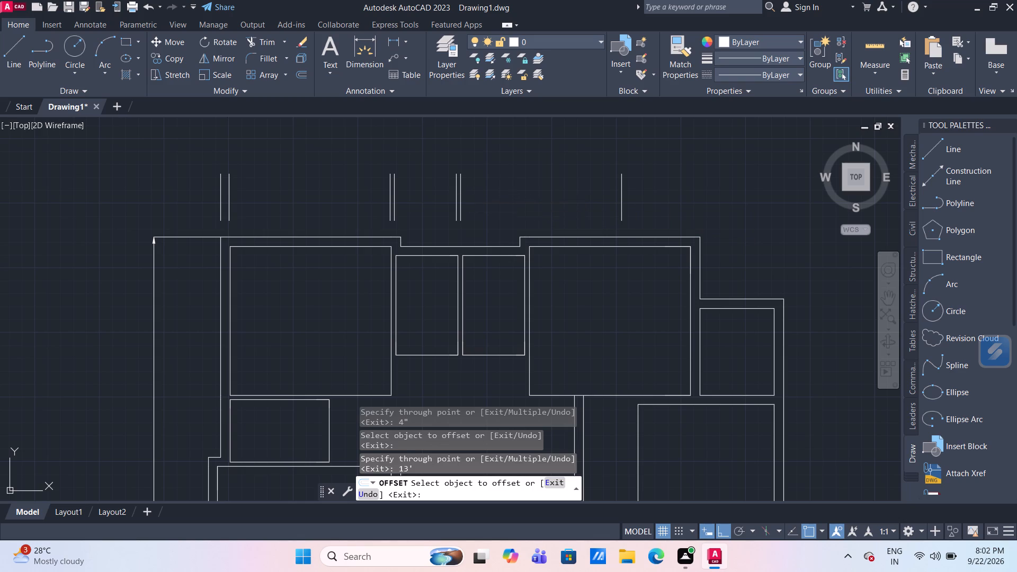
pyautogui.write("5'")
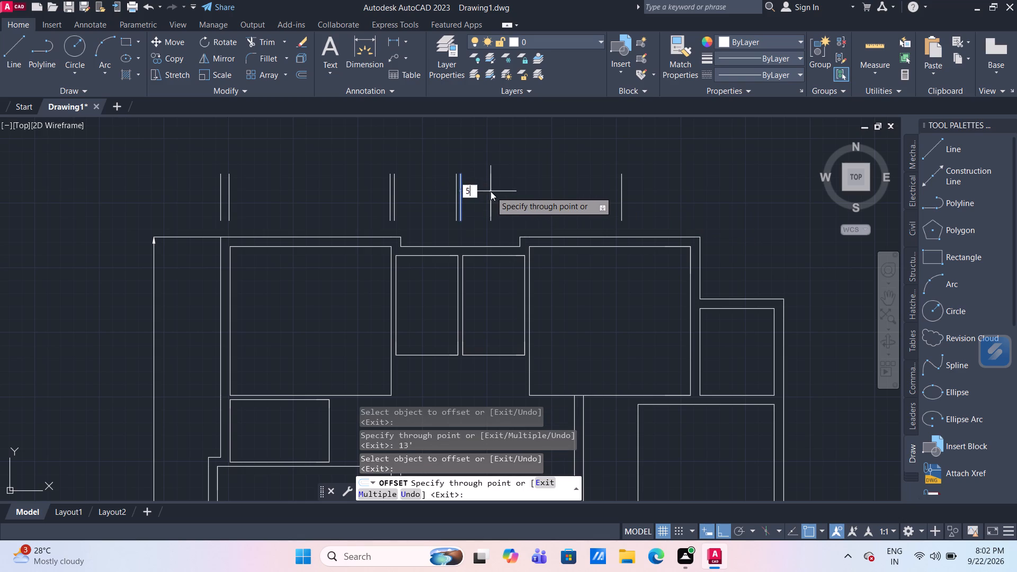
pyautogui.press('Return')
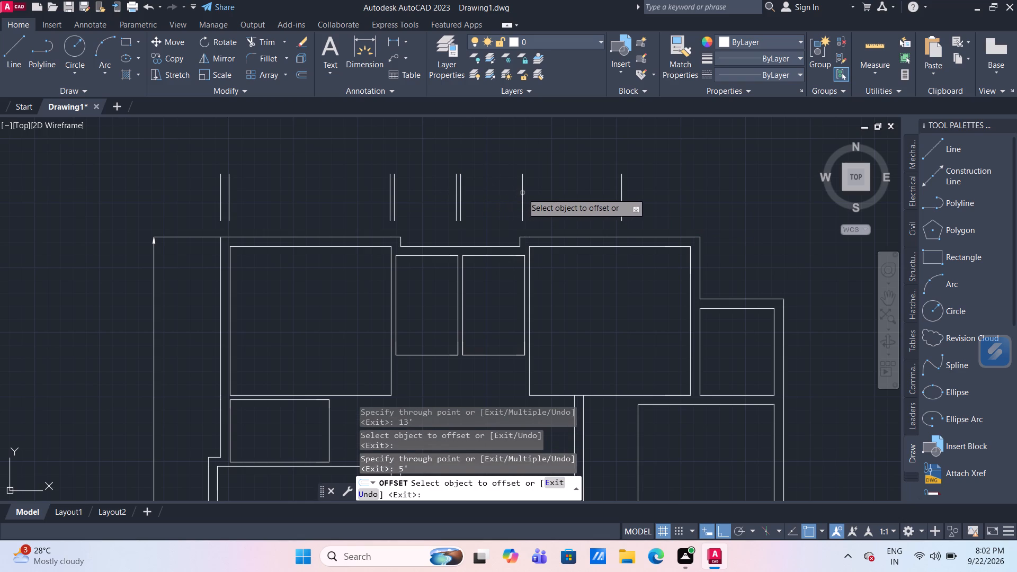
pyautogui.click(522, 193)
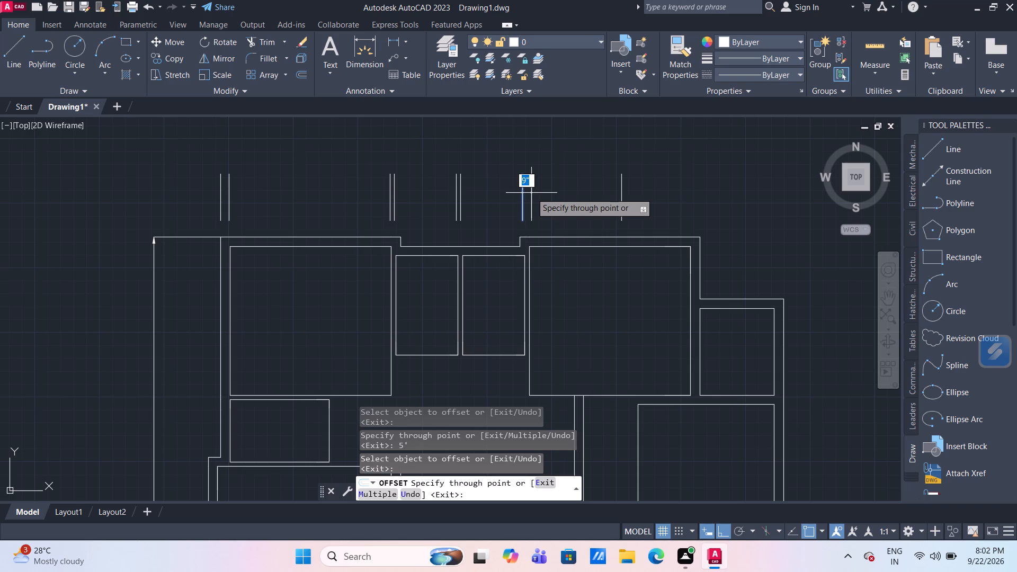
pyautogui.write('4:"')
pyautogui.press('BackSpace')
pyautogui.press('BackSpace')
pyautogui.hotkey('shift', '"')
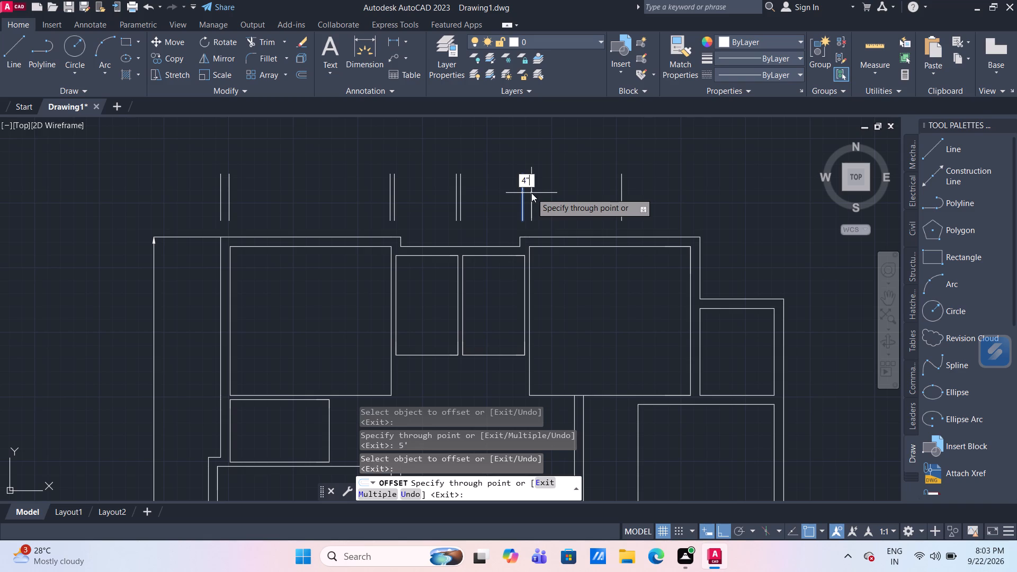
pyautogui.press('Return')
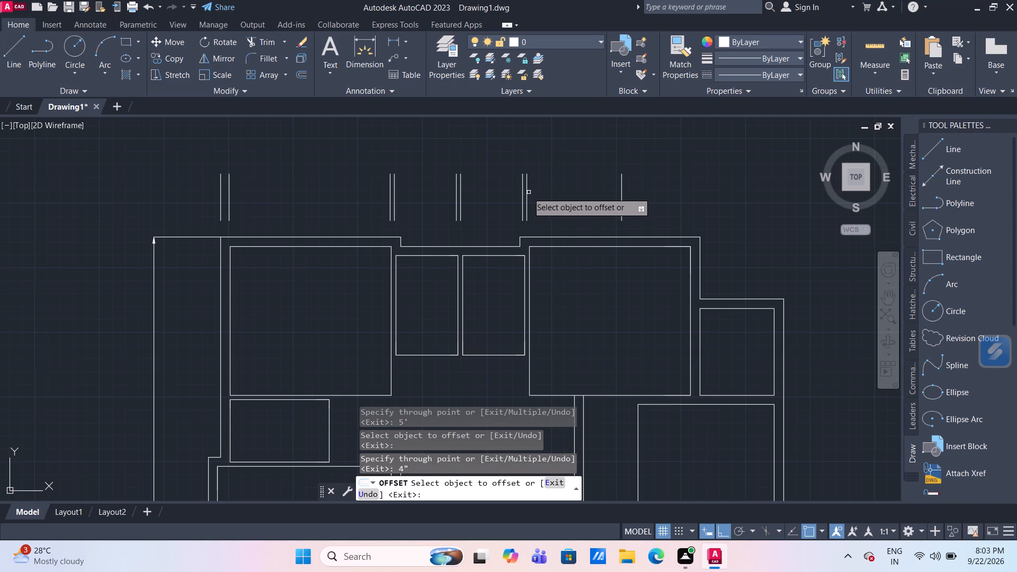
pyautogui.click(528, 192)
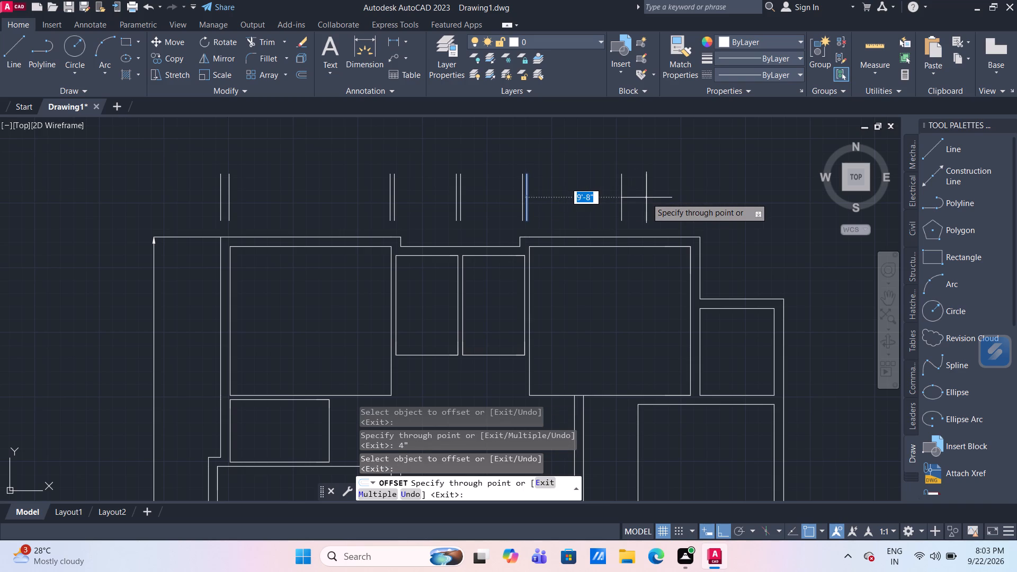
pyautogui.write("13'")
pyautogui.press('Return')
# Continue the row of short reference lines to the right with successive offsets of 8", 6' and 8", each from the newest line.
pyautogui.click(689, 195)
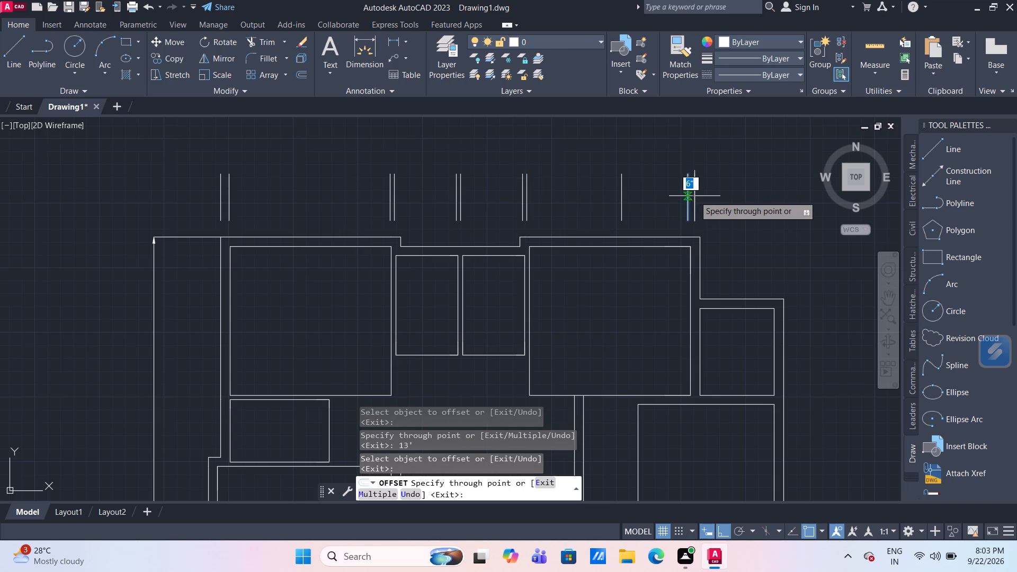
pyautogui.write('8"')
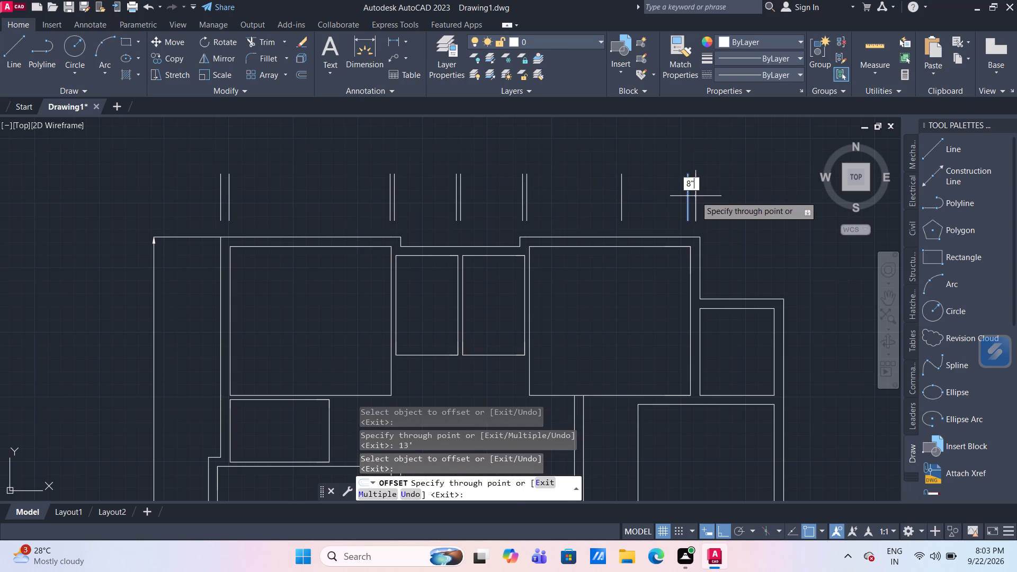
pyautogui.press('Return')
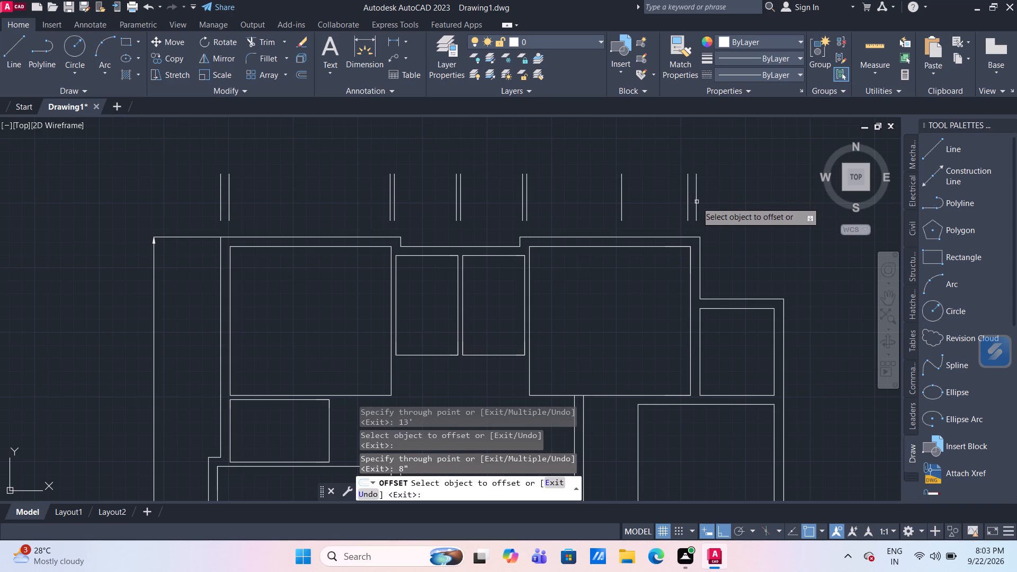
pyautogui.click(697, 202)
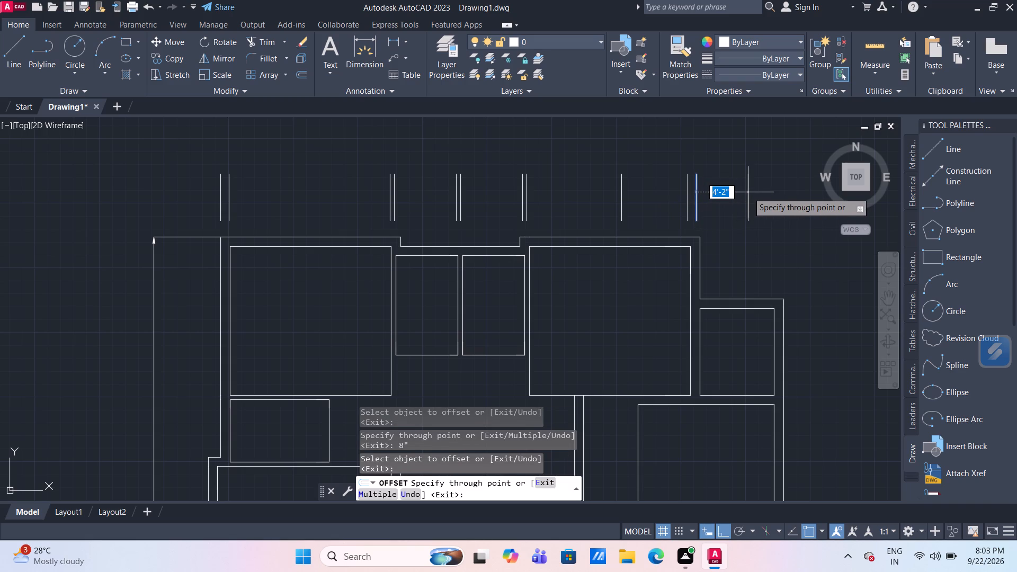
pyautogui.press('6')
pyautogui.press("'")
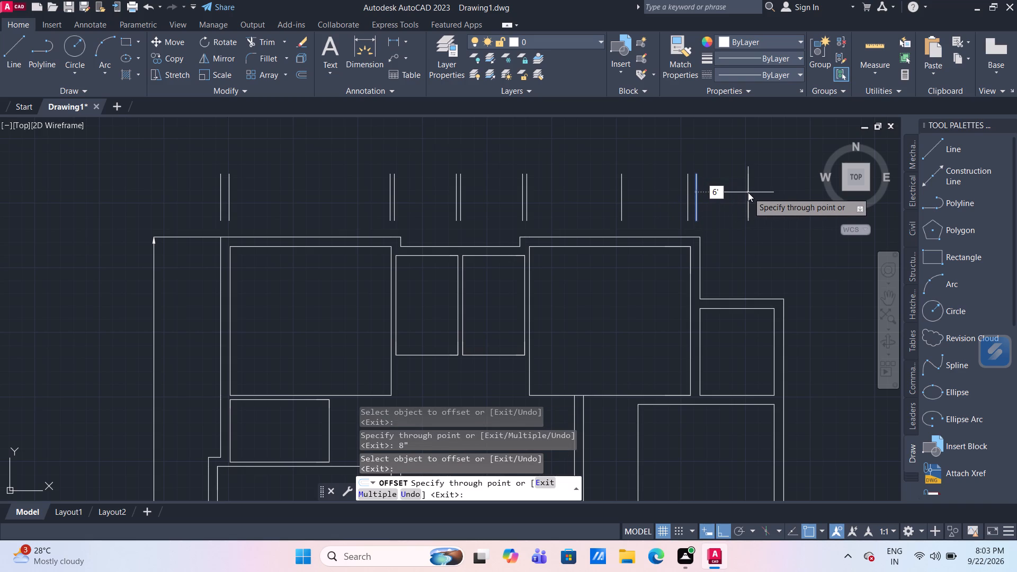
pyautogui.press('Return')
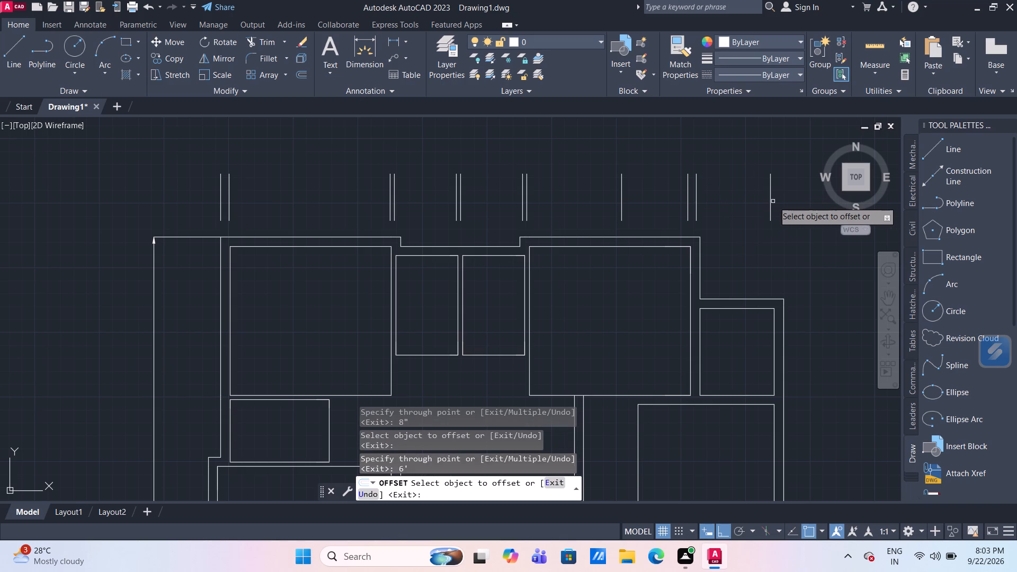
pyautogui.click(770, 201)
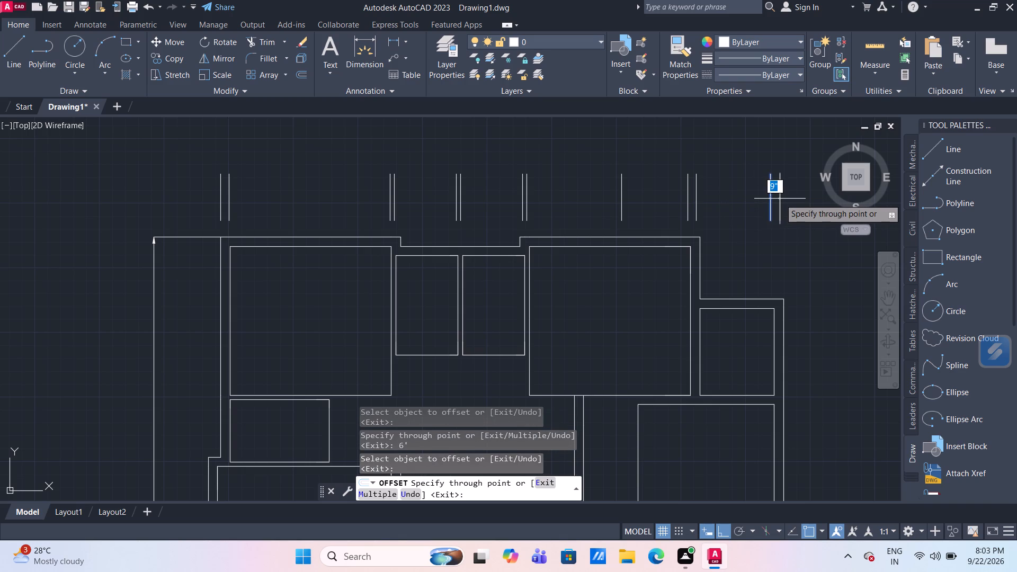
pyautogui.write('8"')
pyautogui.press('Return')
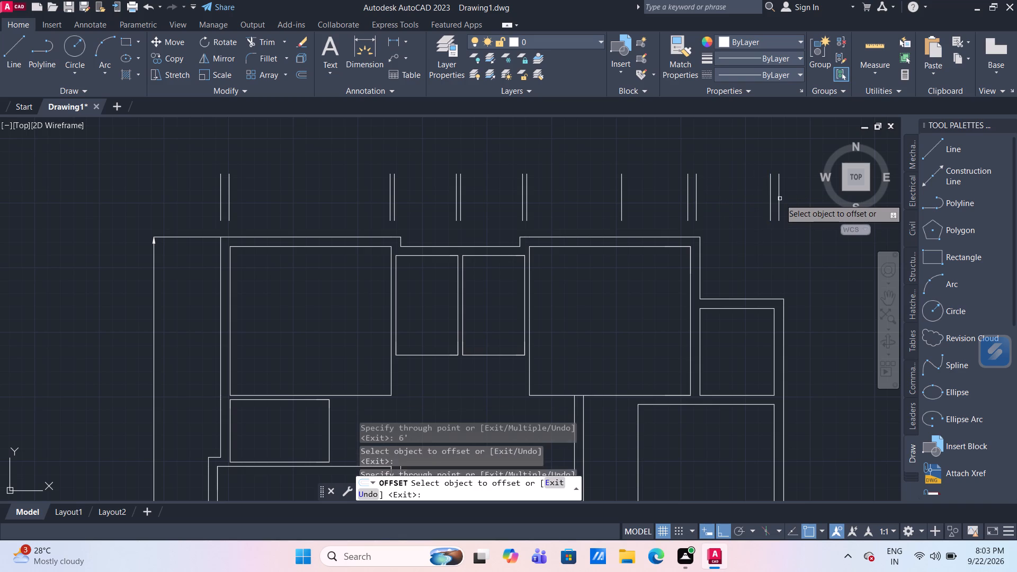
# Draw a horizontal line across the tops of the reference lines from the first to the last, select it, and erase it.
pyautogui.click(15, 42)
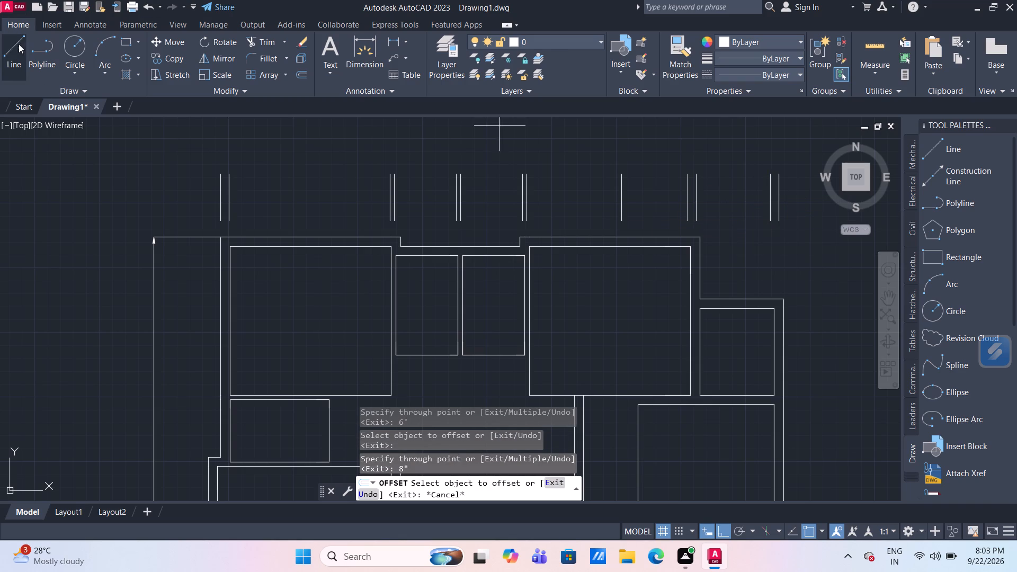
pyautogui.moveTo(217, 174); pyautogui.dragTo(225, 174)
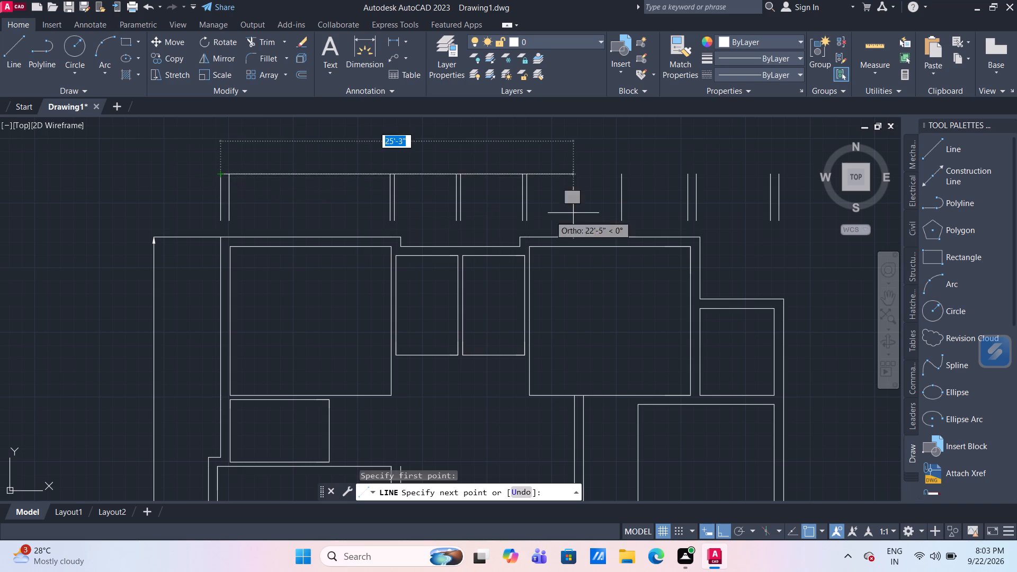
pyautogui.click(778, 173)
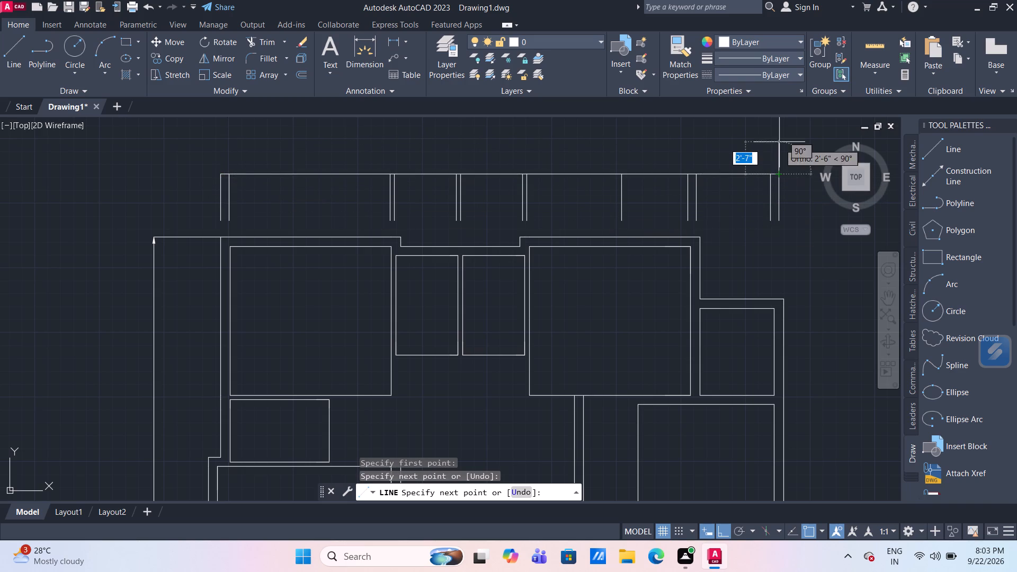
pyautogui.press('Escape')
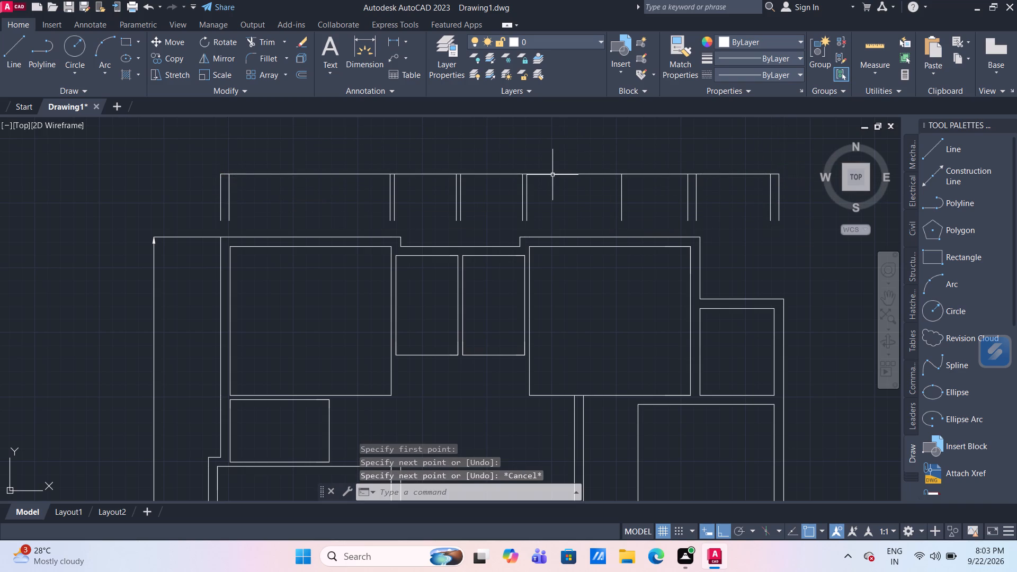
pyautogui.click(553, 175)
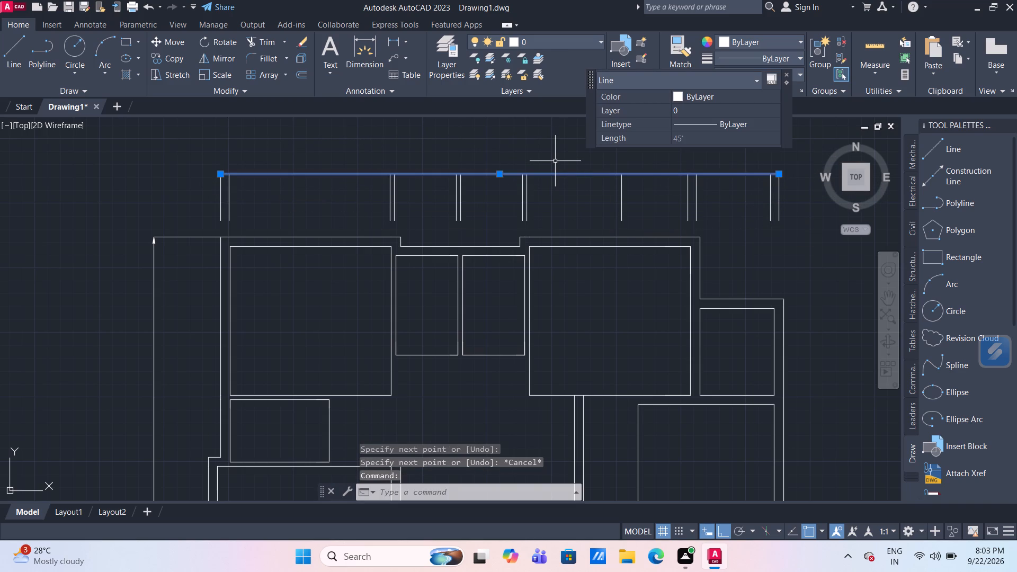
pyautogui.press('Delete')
# Add a linear dimension between the top ends of the first and last reference lines, placed above the row.
pyautogui.click(359, 46)
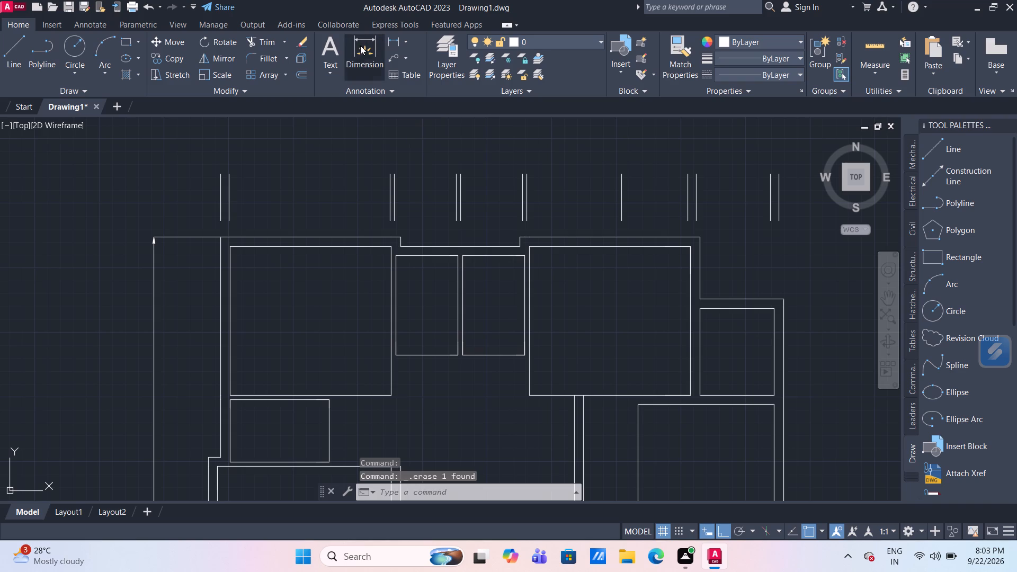
pyautogui.moveTo(329, 155); pyautogui.dragTo(228, 210, button='middle')
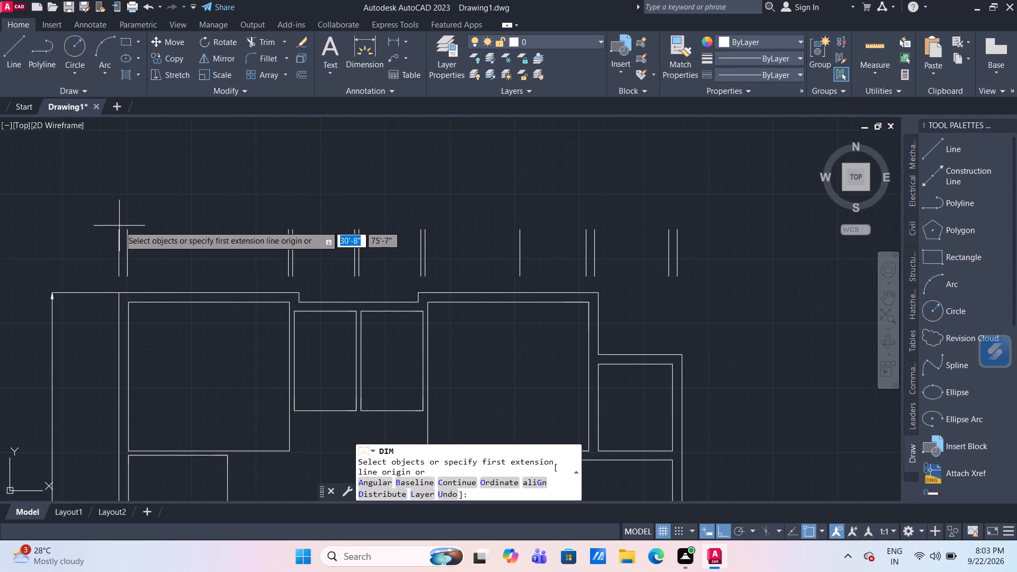
pyautogui.click(119, 229)
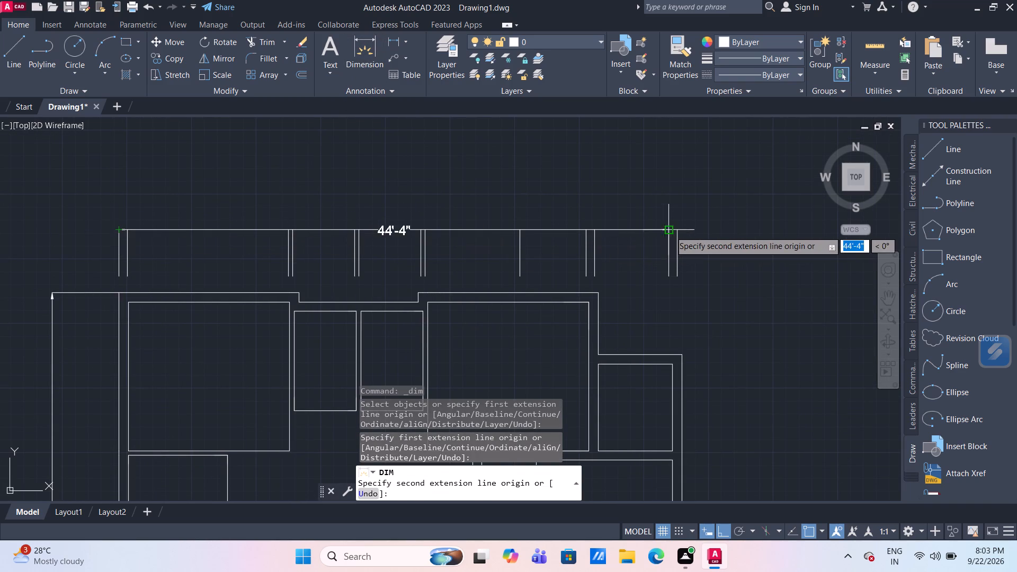
pyautogui.click(678, 231)
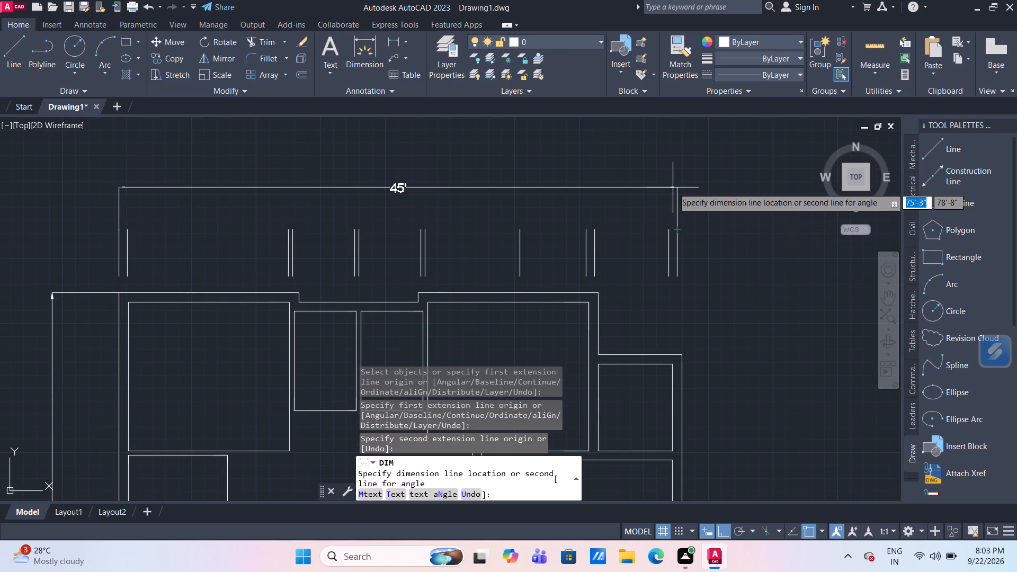
pyautogui.click(673, 187)
# Examine the whole floor plan, including its lower rooms, and compare the reference line row with the plan's upper walls.
pyautogui.scroll(-1, 694, 278)
pyautogui.moveTo(697, 281); pyautogui.dragTo(697, 188, button='middle')
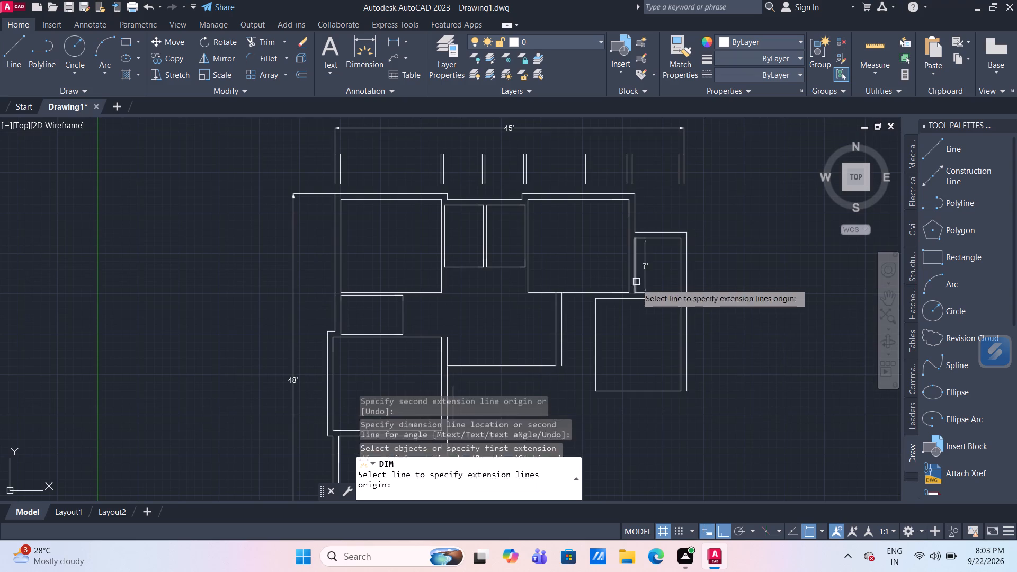
pyautogui.moveTo(623, 243); pyautogui.dragTo(605, 205, button='middle')
pyautogui.scroll(-3, 601, 218)
pyautogui.scroll(2, 567, 308)
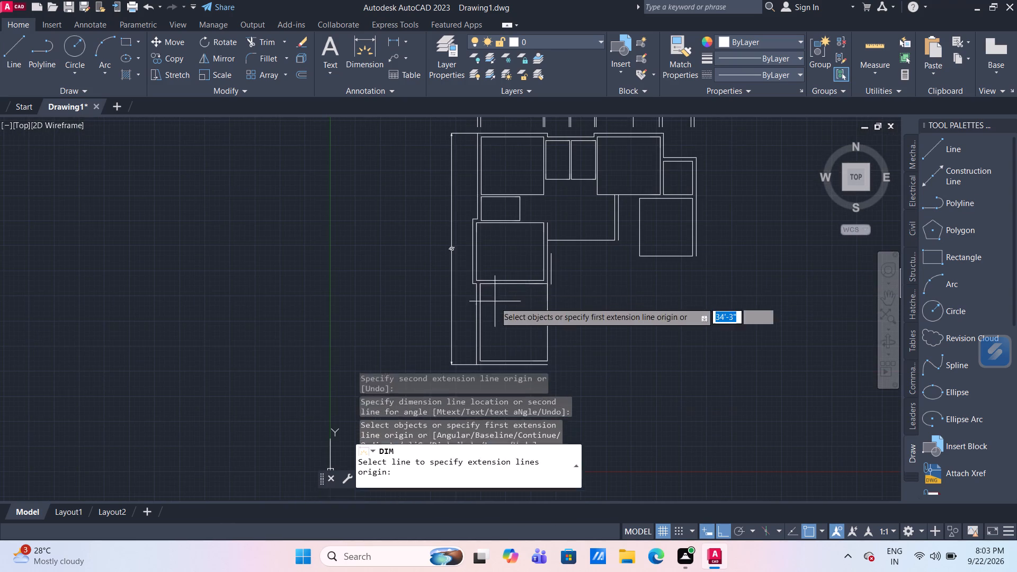
pyautogui.scroll(2, 520, 266)
pyautogui.moveTo(466, 226); pyautogui.dragTo(440, 246, button='middle')
pyautogui.scroll(-2, 440, 246)
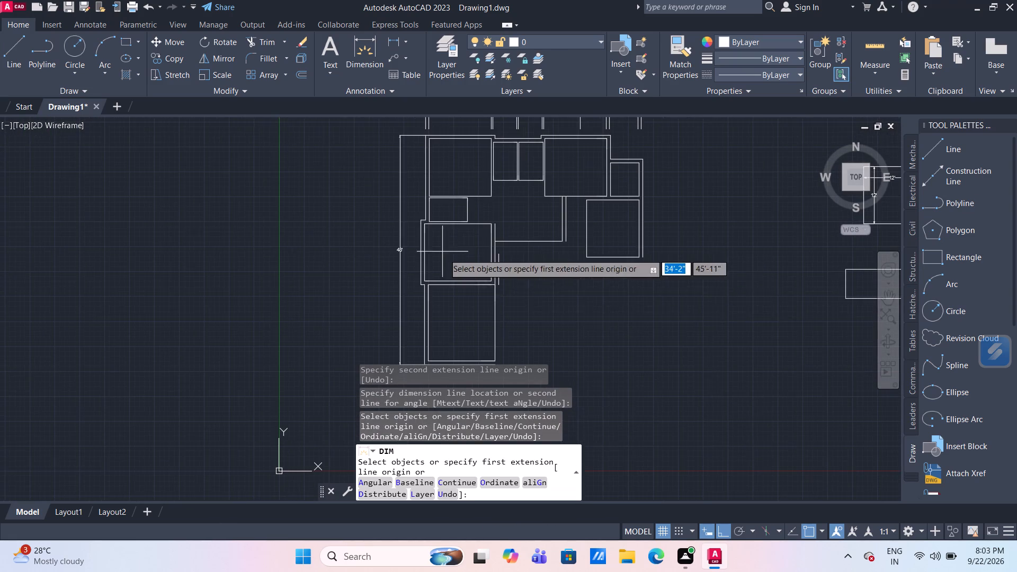
pyautogui.moveTo(546, 299); pyautogui.dragTo(448, 298, button='middle')
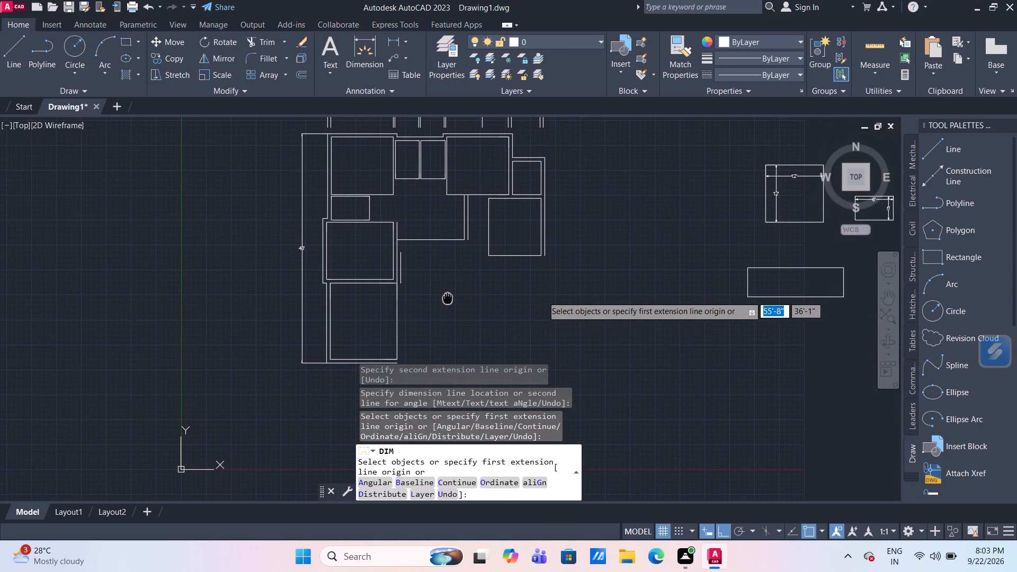
pyautogui.moveTo(448, 298); pyautogui.dragTo(448, 299, button='middle')
pyautogui.moveTo(481, 293); pyautogui.dragTo(489, 304, button='middle')
pyautogui.press('Escape')
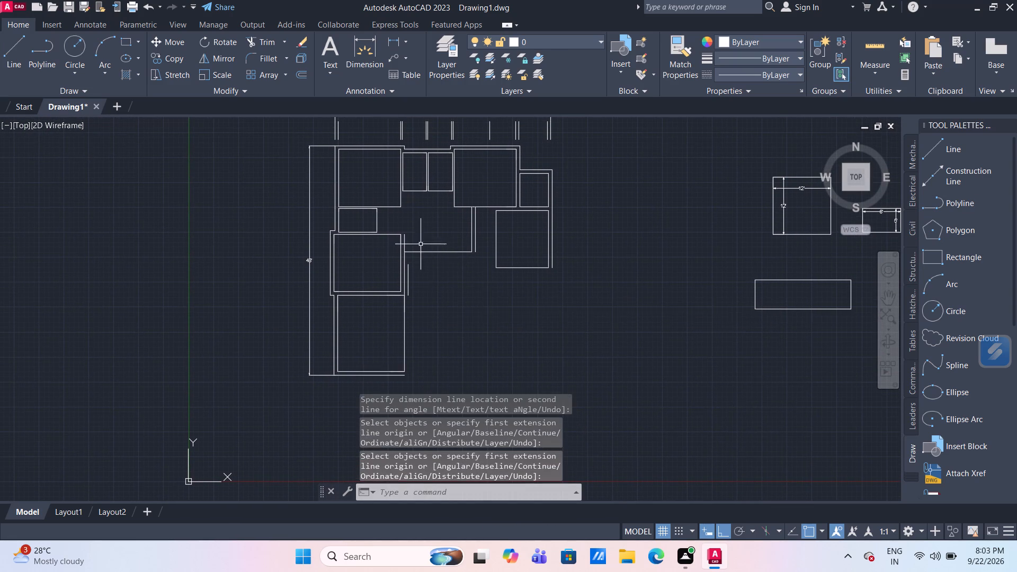
pyautogui.scroll(2, 401, 205)
pyautogui.moveTo(345, 171); pyautogui.dragTo(336, 334, button='middle')
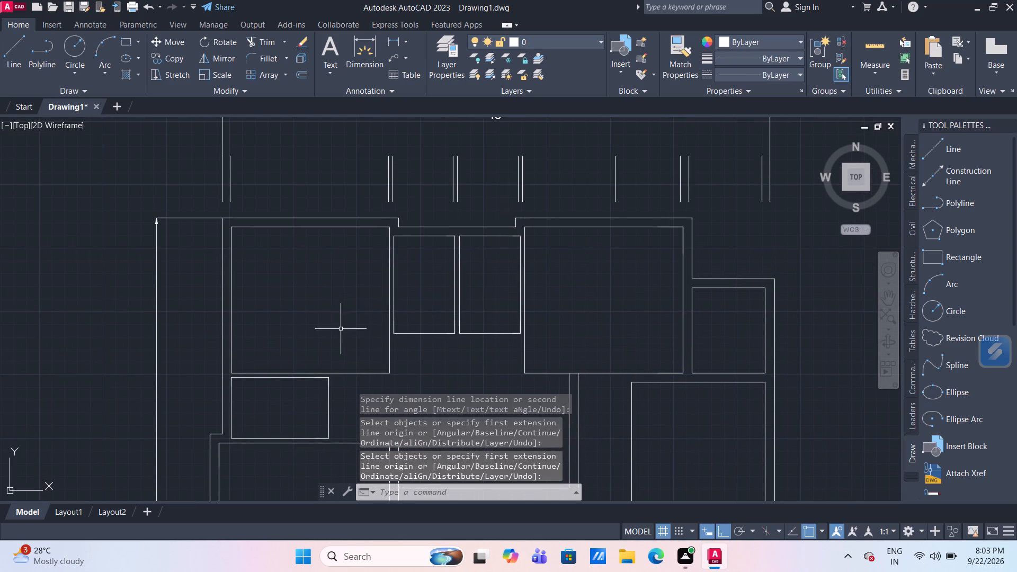
pyautogui.scroll(-1, 343, 322)
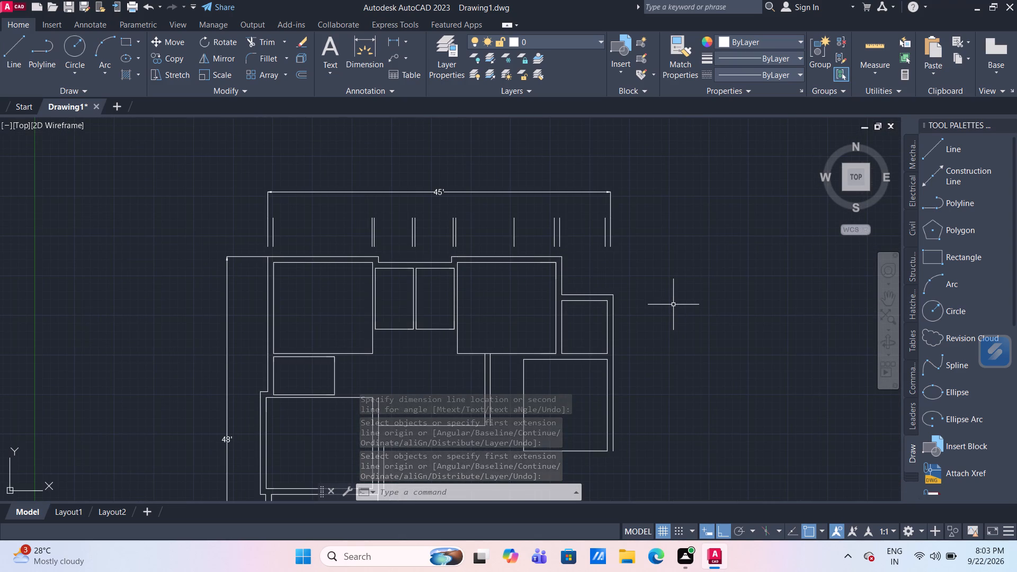
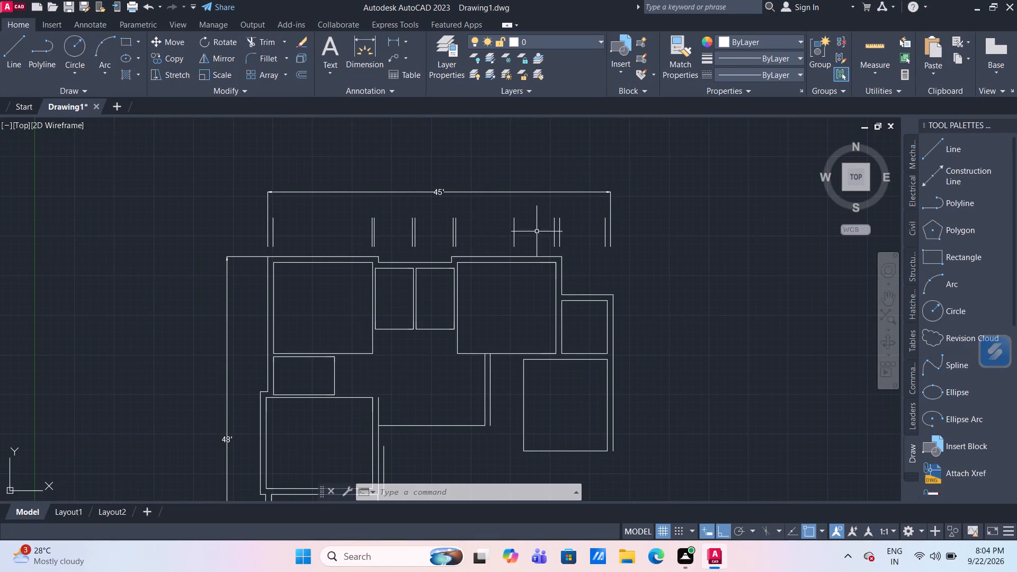
# Draw a horizontal reference line about 5' long beyond the 48' dimension, level with the plan's top outer wall.
pyautogui.moveTo(324, 338); pyautogui.dragTo(338, 235, button='middle')
pyautogui.scroll(-1, 324, 331)
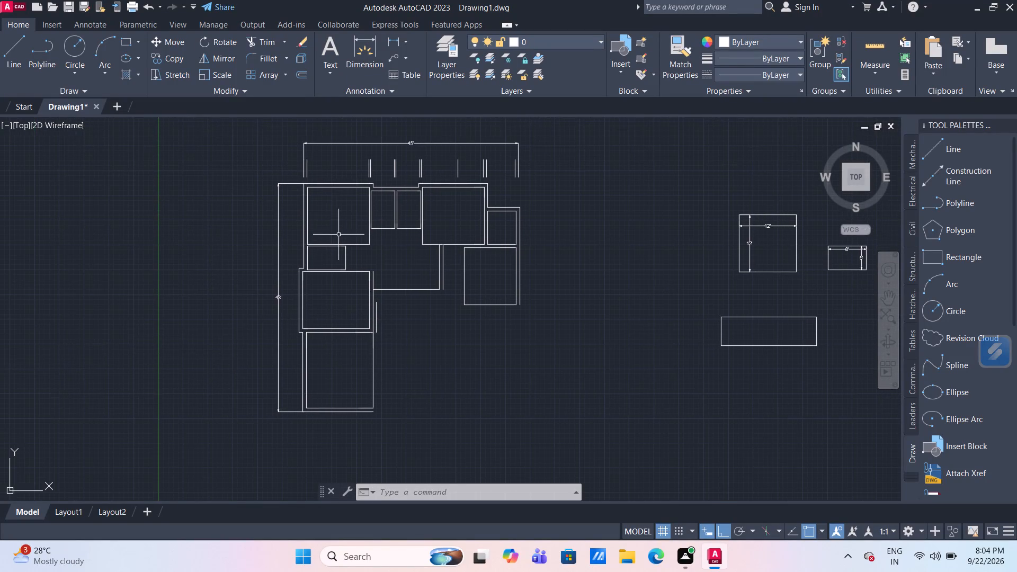
pyautogui.scroll(2, 282, 316)
pyautogui.scroll(-1, 281, 316)
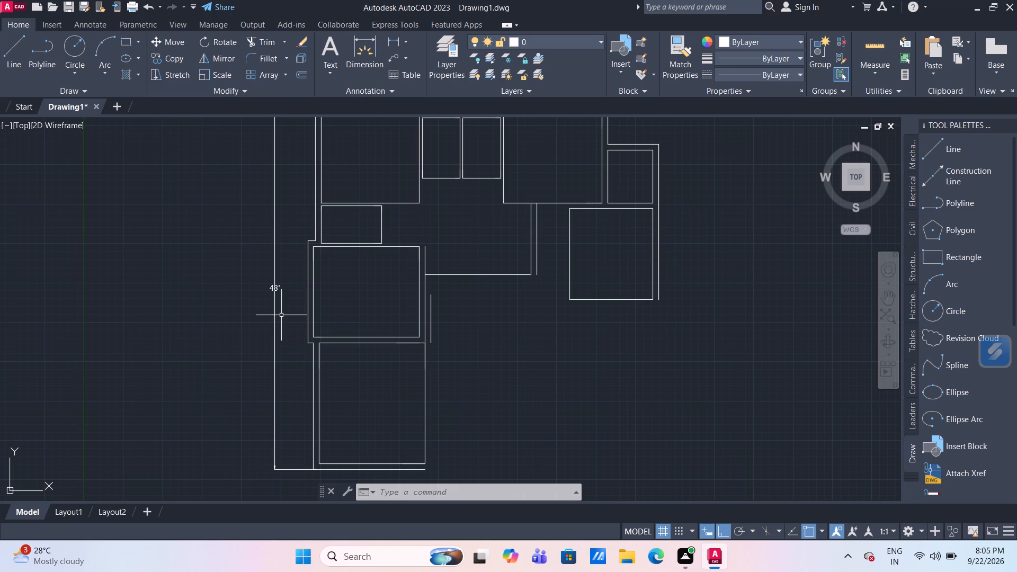
pyautogui.moveTo(274, 230); pyautogui.dragTo(374, 253, button='middle')
pyautogui.scroll(-1, 275, 231)
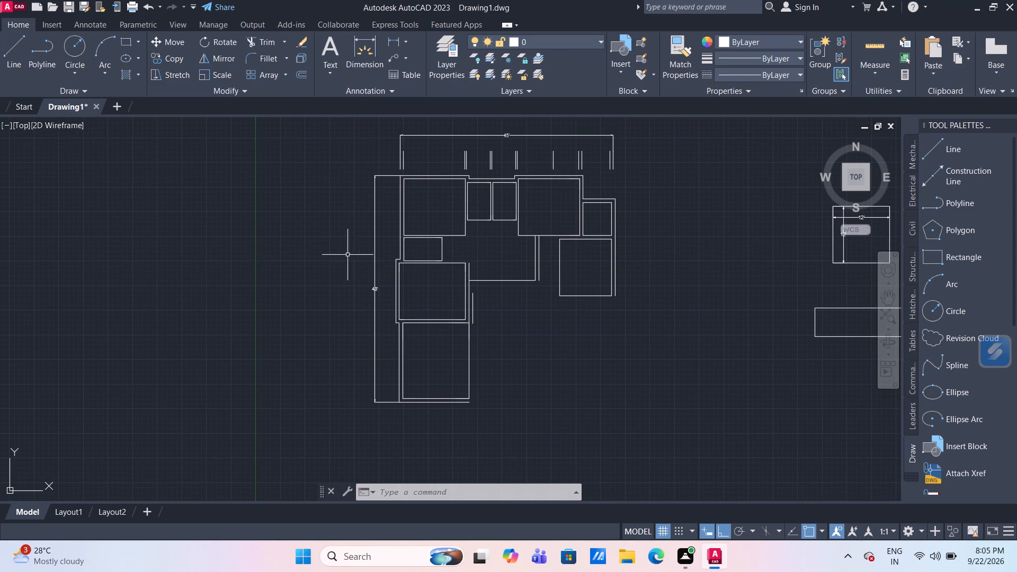
pyautogui.moveTo(299, 230); pyautogui.dragTo(348, 221, button='middle')
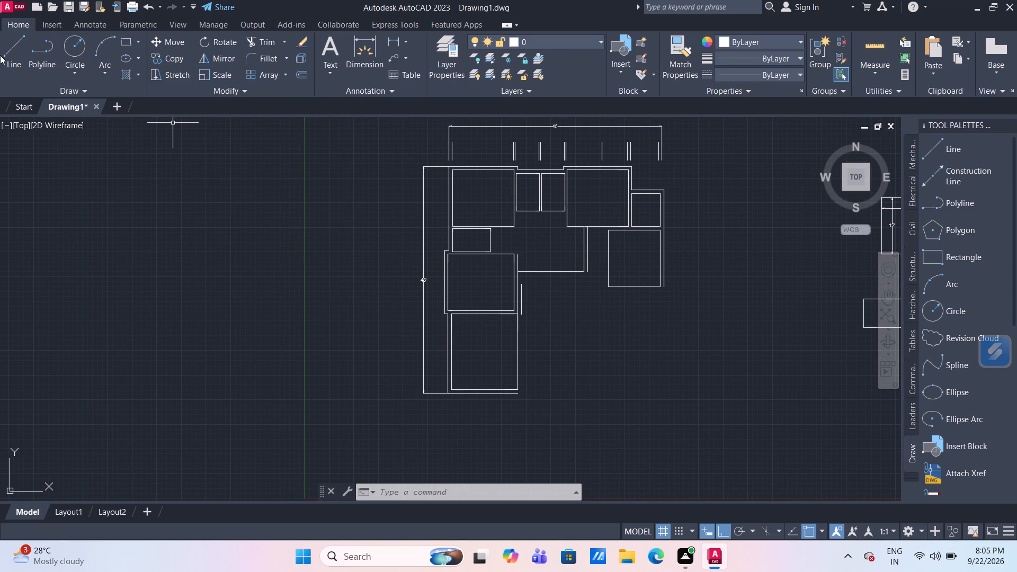
pyautogui.click(5, 55)
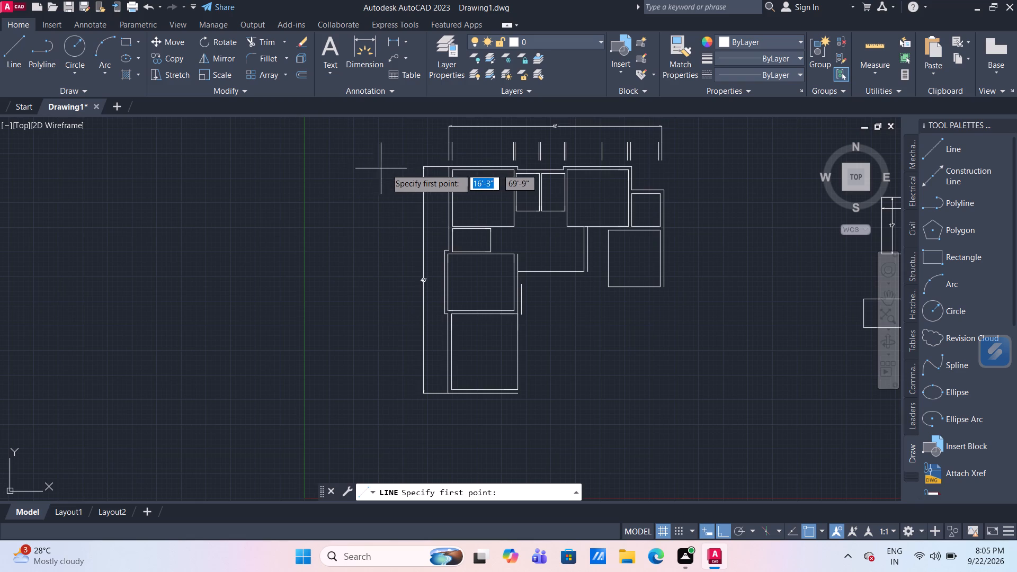
pyautogui.scroll(2, 412, 166)
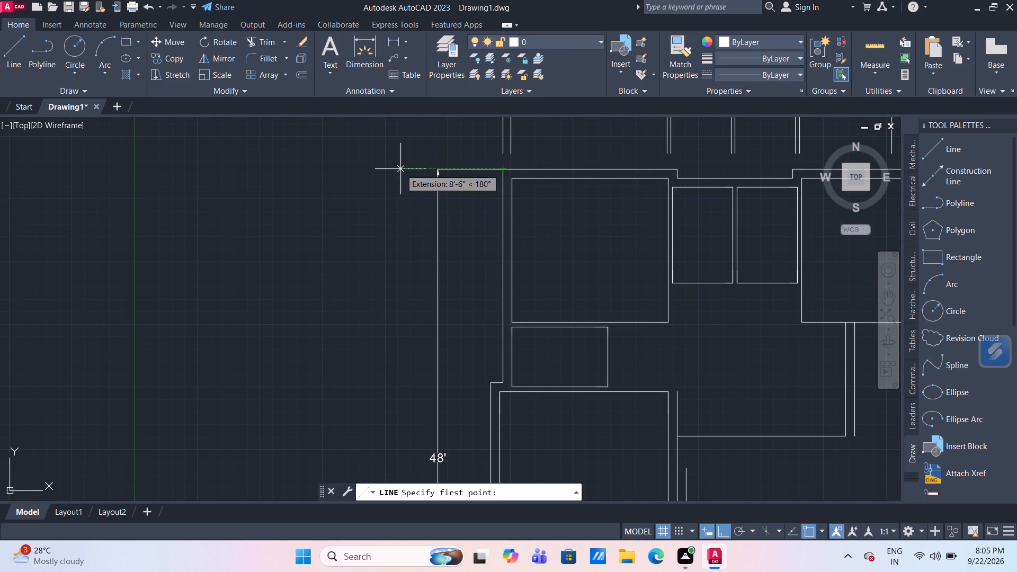
pyautogui.moveTo(405, 167); pyautogui.dragTo(398, 169)
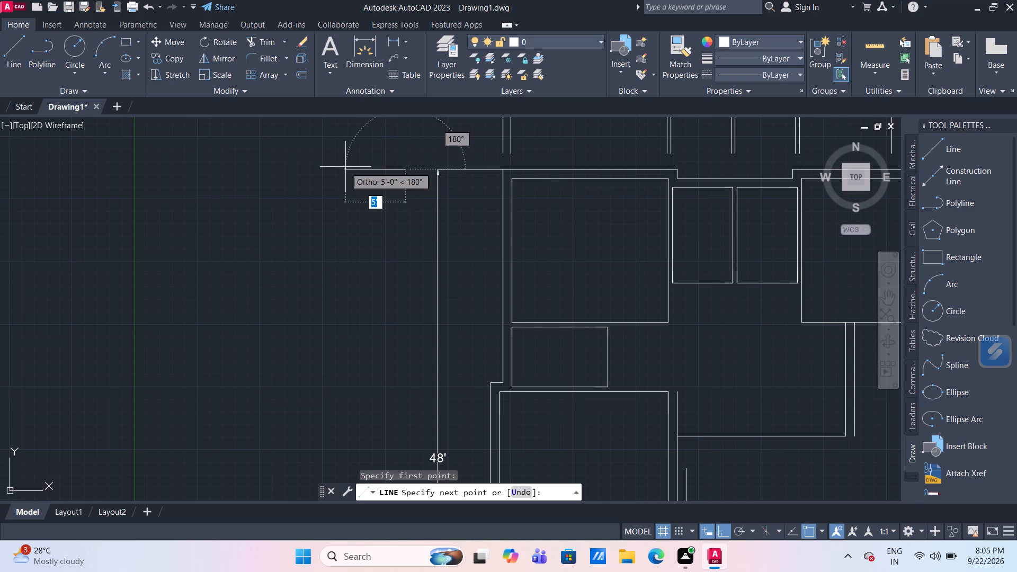
pyautogui.click(345, 167)
pyautogui.press('Escape')
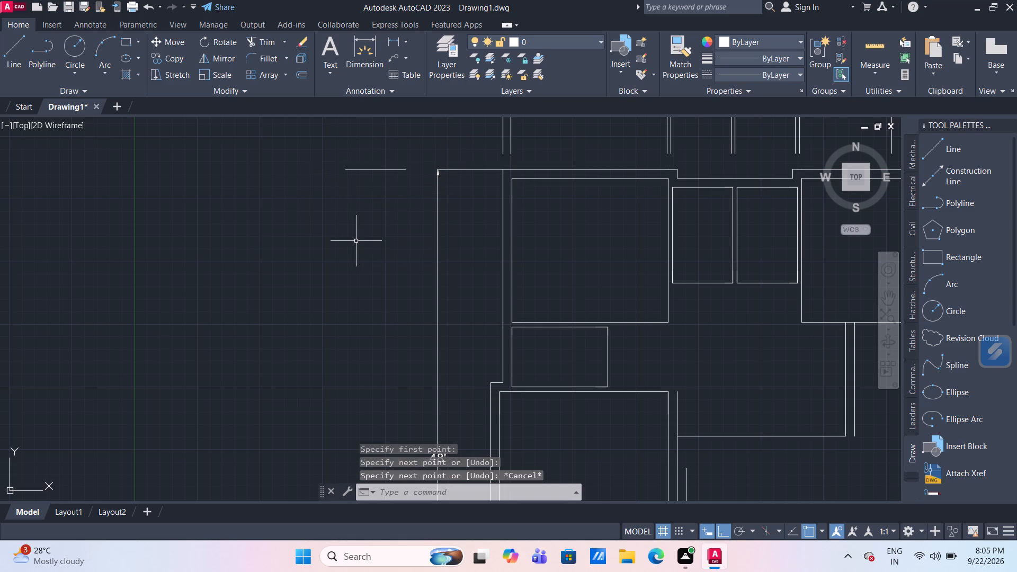
# Offset the new short horizontal line 8" downward to start a column of reference lines beside the plan.
pyautogui.scroll(-1, 357, 241)
pyautogui.moveTo(360, 228); pyautogui.dragTo(335, 162, button='middle')
pyautogui.scroll(-1, 335, 167)
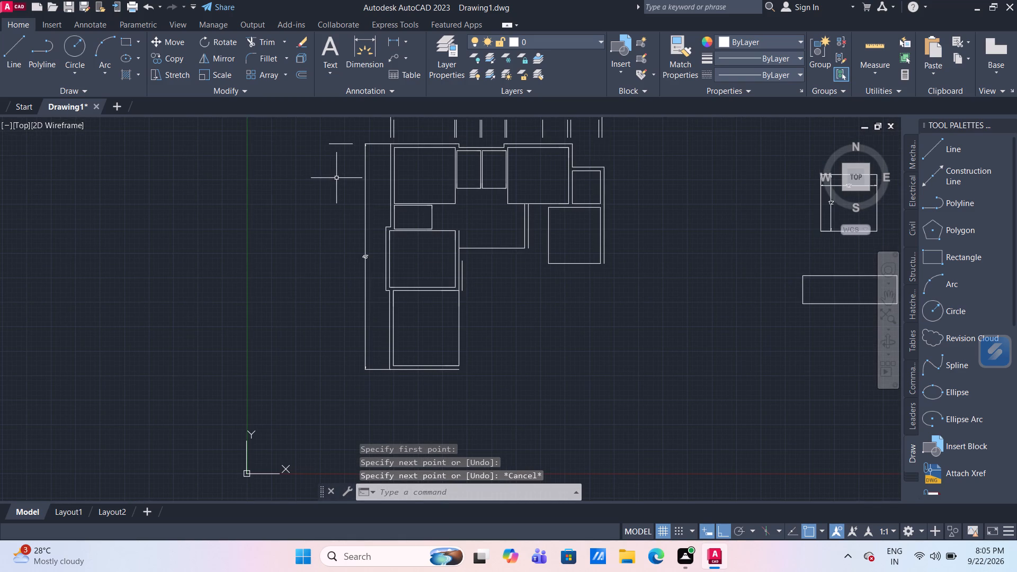
pyautogui.press('o')
pyautogui.press('Return')
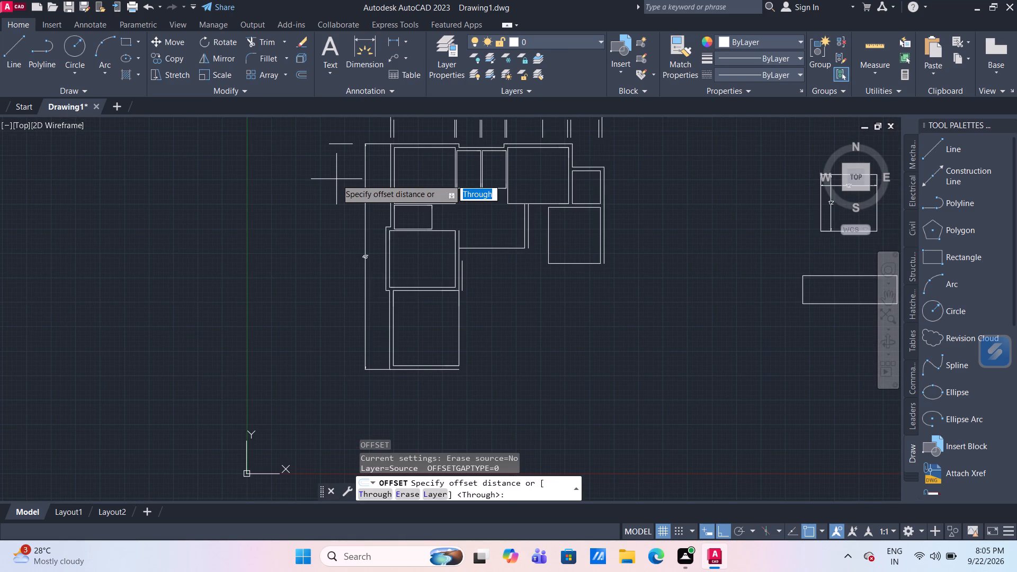
pyautogui.press('Return')
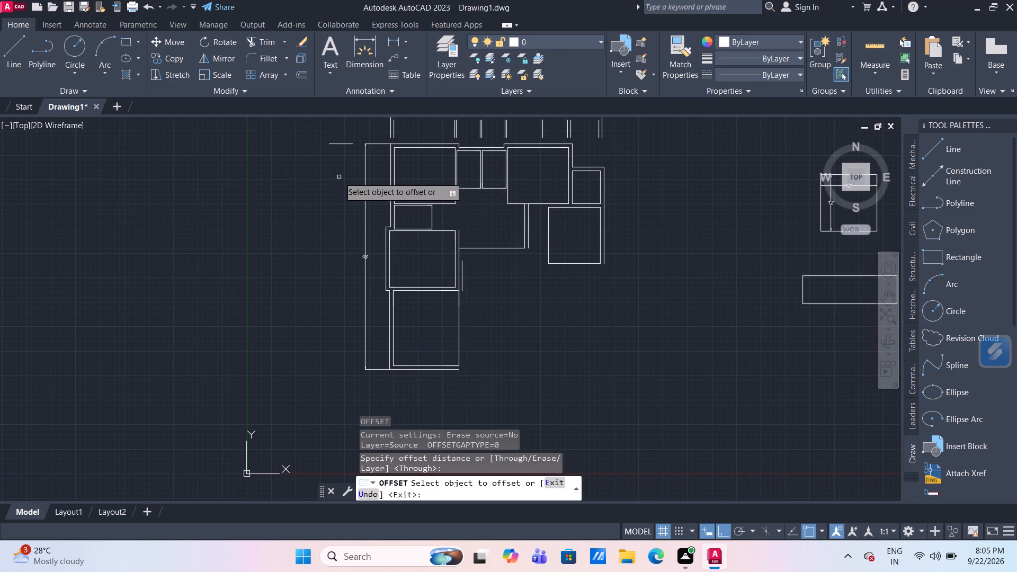
pyautogui.click(346, 144)
pyautogui.write('8"')
pyautogui.press('Return')
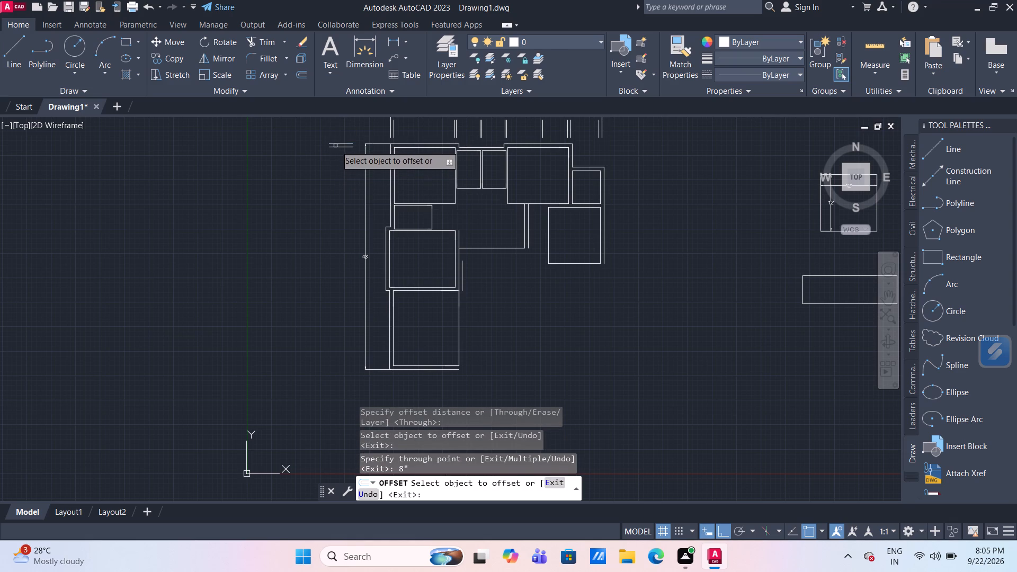
# Continue the reference column downward with offsets of 12' and 4", each from the newest line.
pyautogui.scroll(1, 337, 148)
pyautogui.click(337, 148)
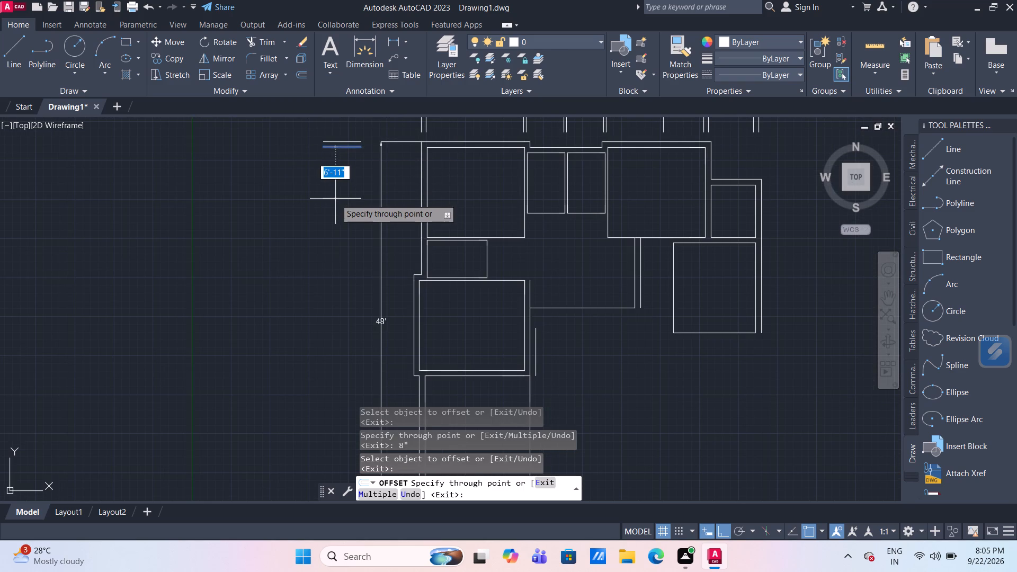
pyautogui.write("12'")
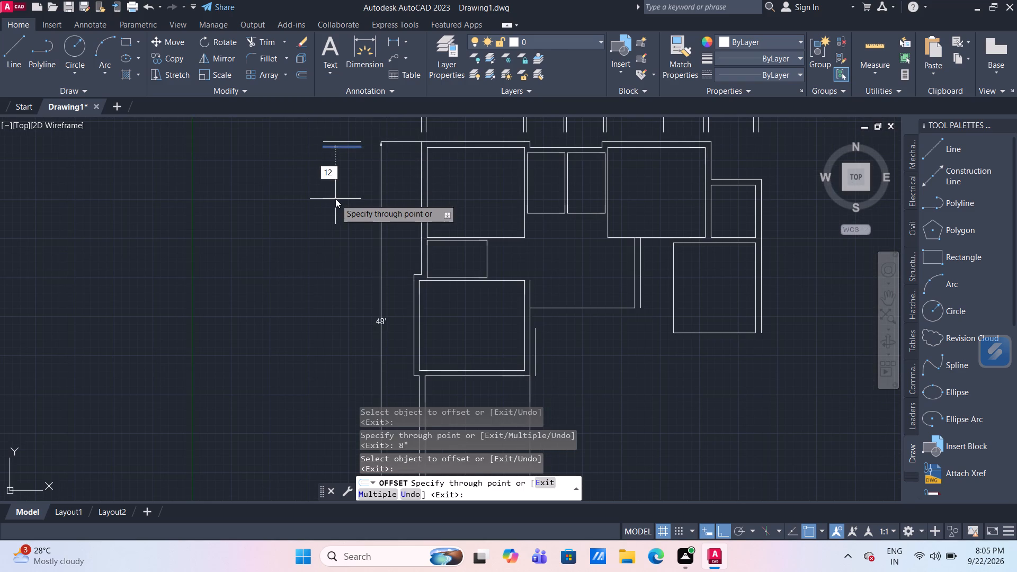
pyautogui.press('Return')
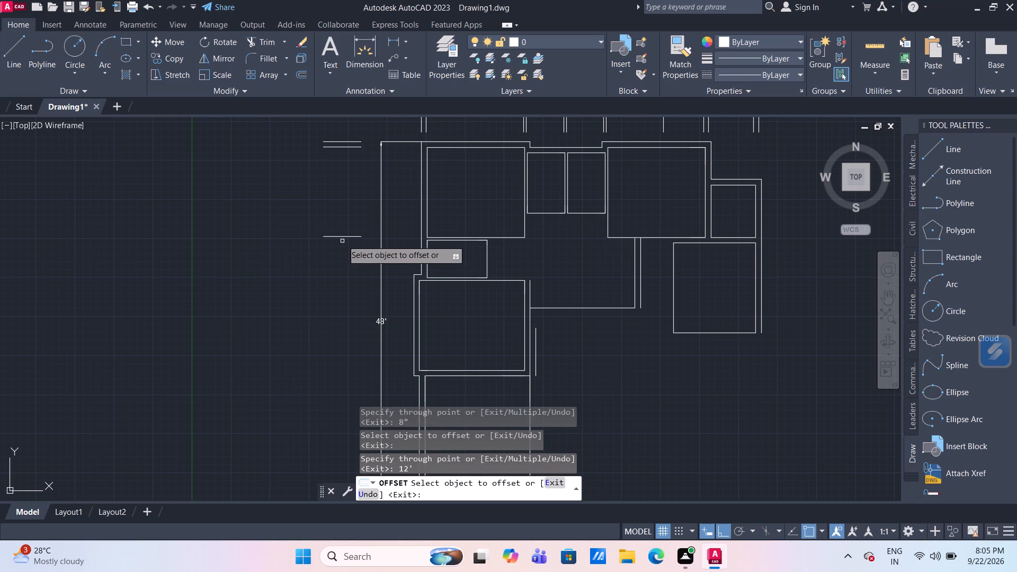
pyautogui.moveTo(341, 236); pyautogui.dragTo(341, 242)
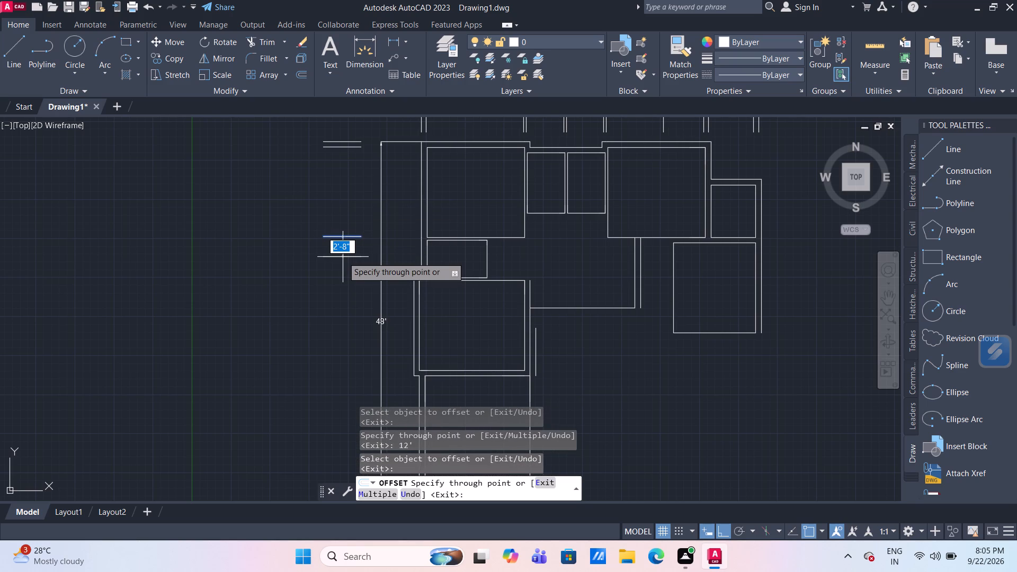
pyautogui.write('4"')
pyautogui.press('Return')
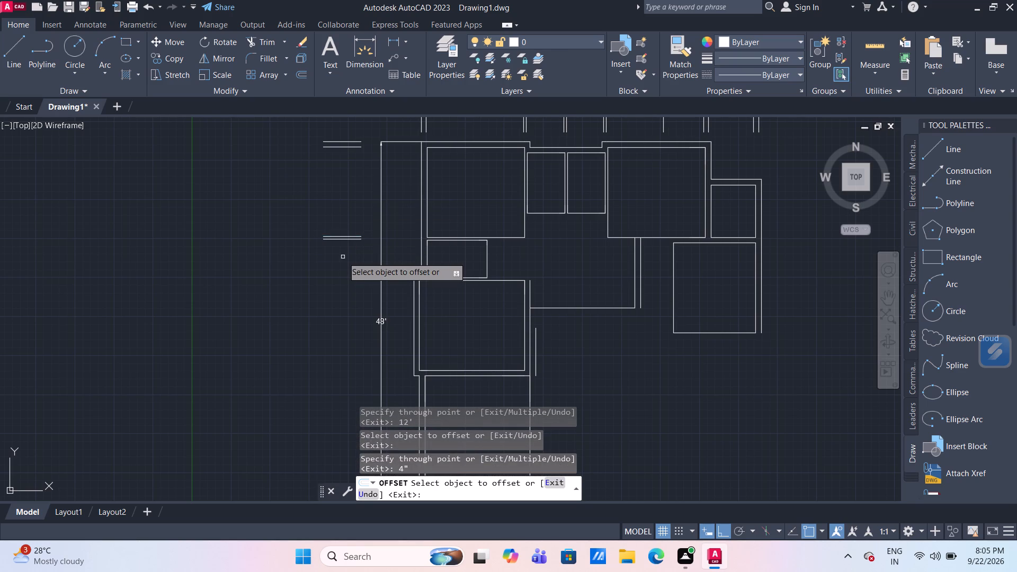
# Offset the lower line of the second reference pair 12' downward.
pyautogui.click(336, 240)
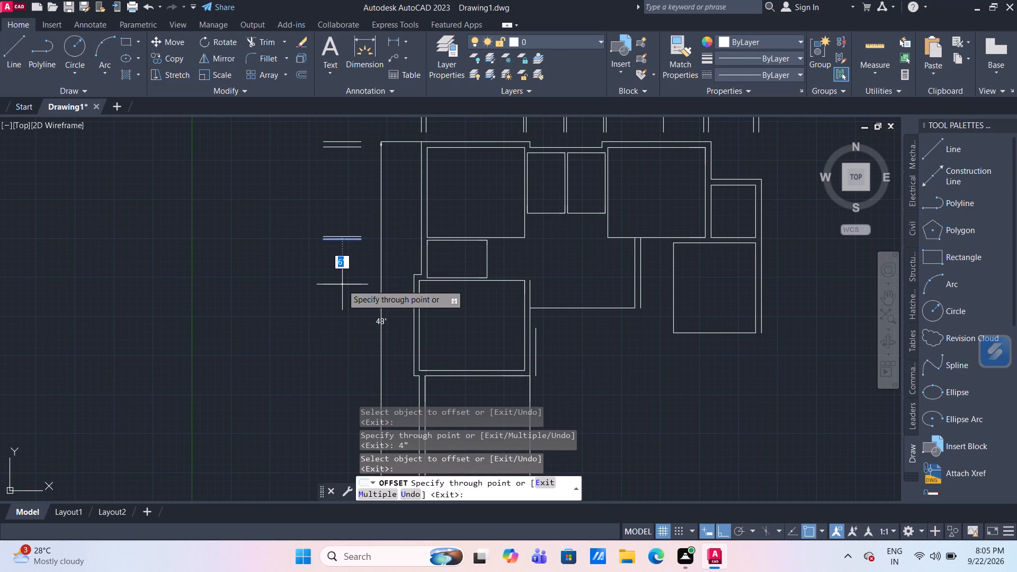
pyautogui.scroll(-1, 342, 284)
pyautogui.moveTo(342, 284); pyautogui.dragTo(311, 246, button='middle')
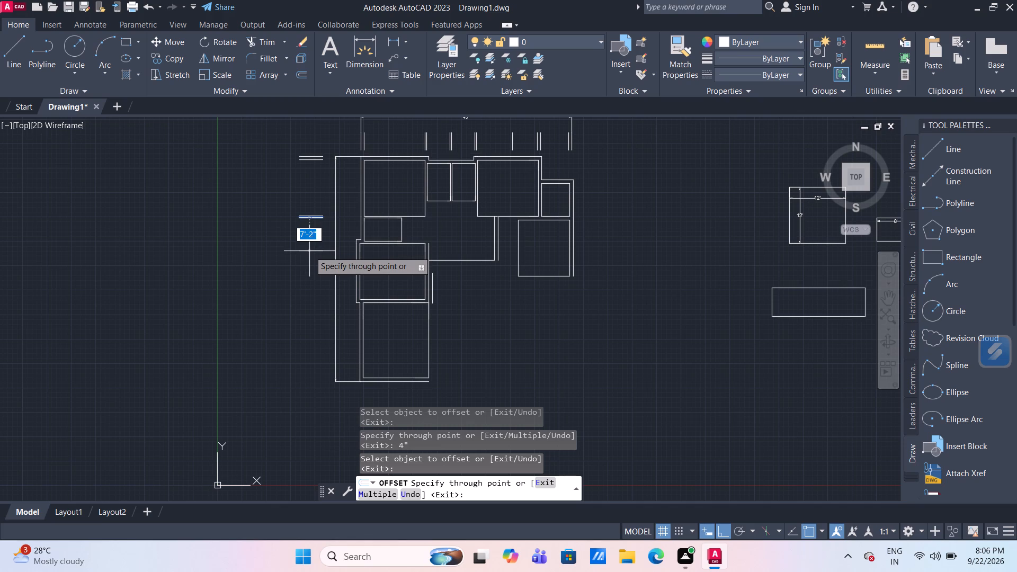
pyautogui.write("12'")
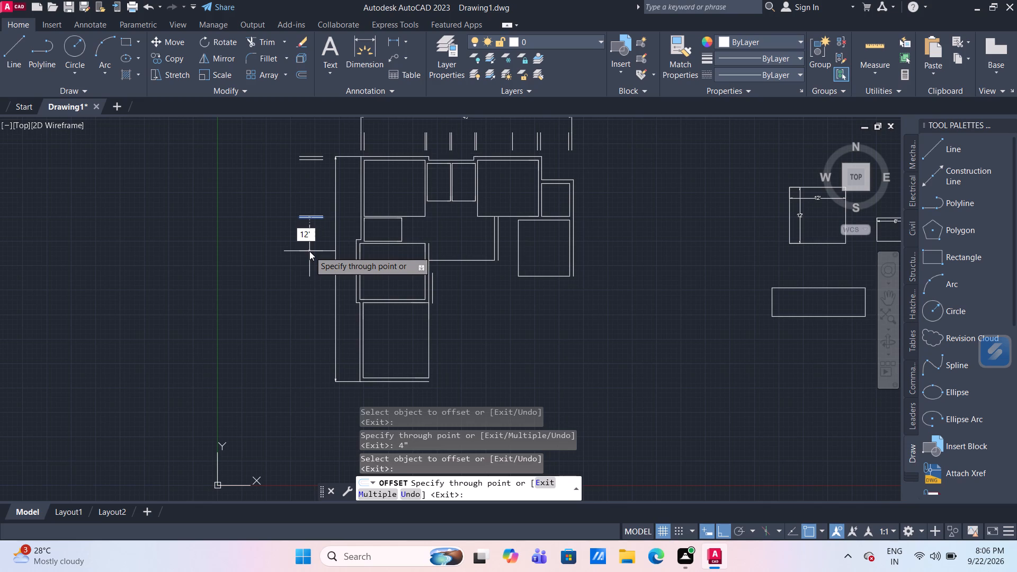
pyautogui.press('Return')
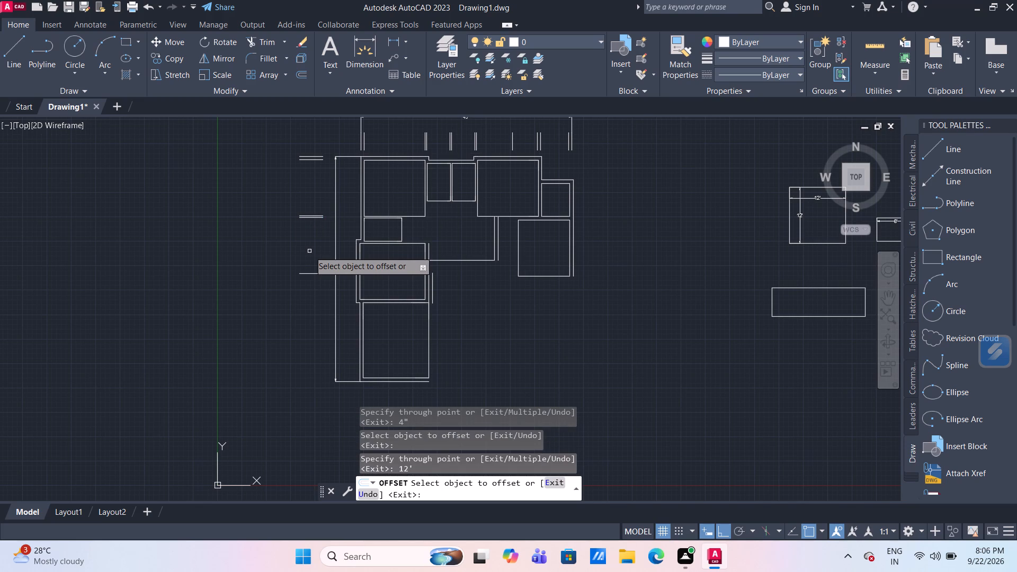
# Offset the lower line of the second reference pair 5' downward, and offset that new line 4" downward.
pyautogui.scroll(1, 311, 222)
pyautogui.click(313, 216)
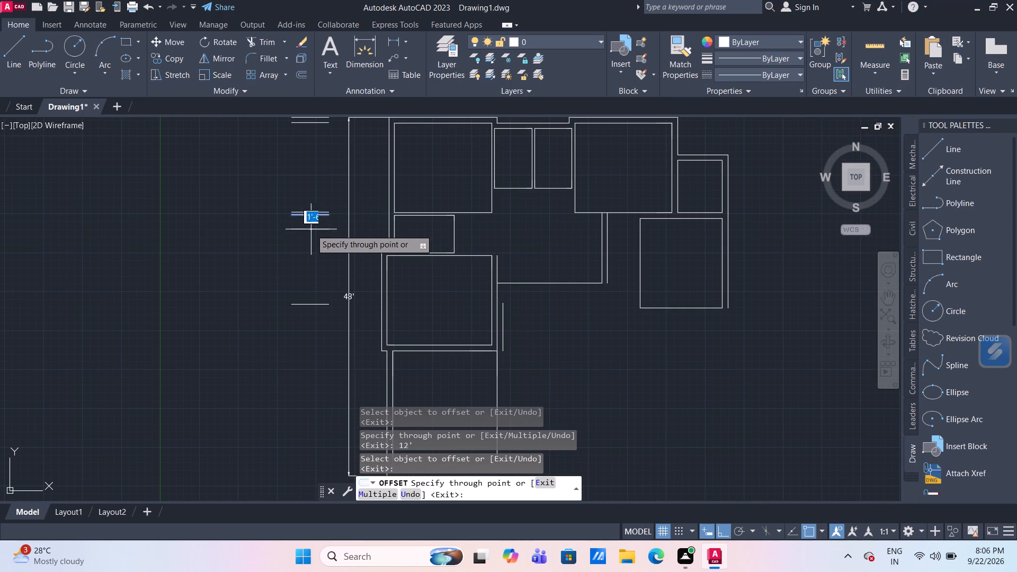
pyautogui.write("5'")
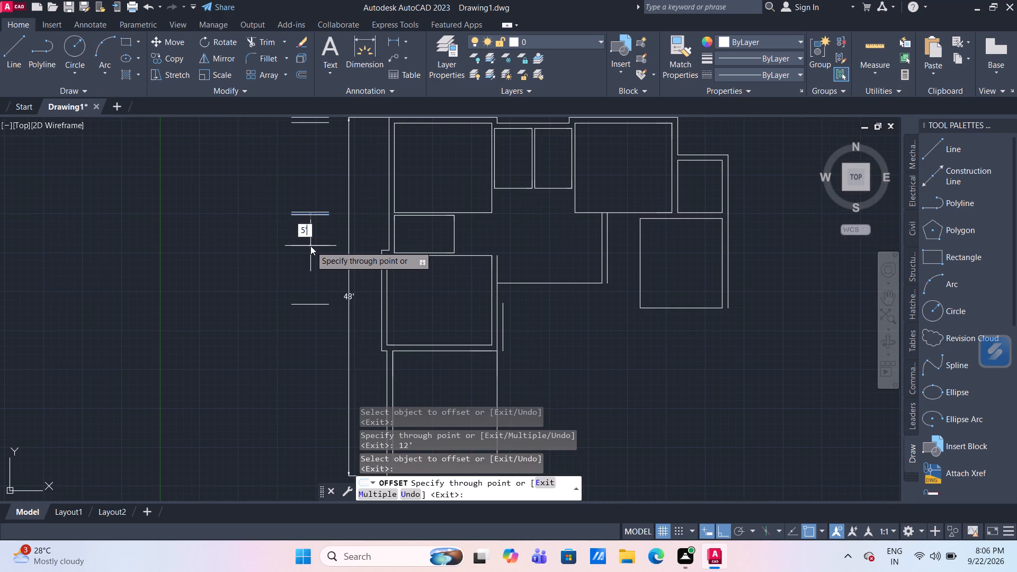
pyautogui.press('Return')
pyautogui.click(316, 252)
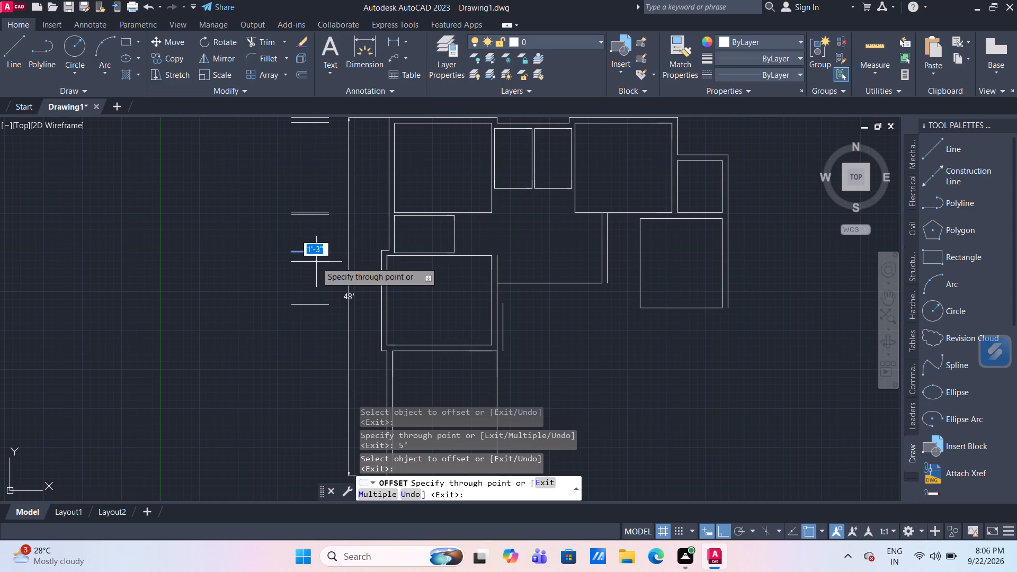
pyautogui.write('4"')
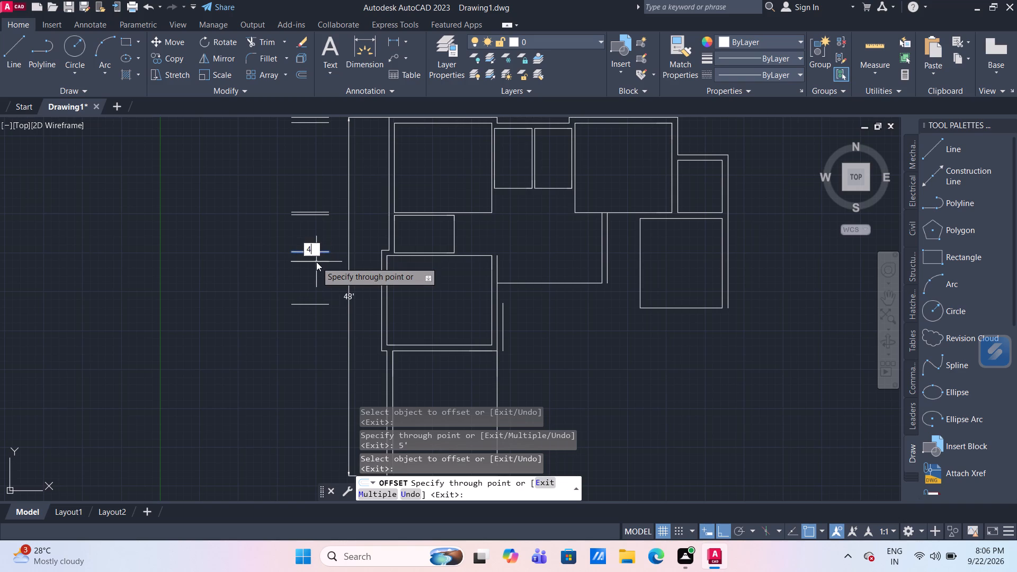
pyautogui.press('Return')
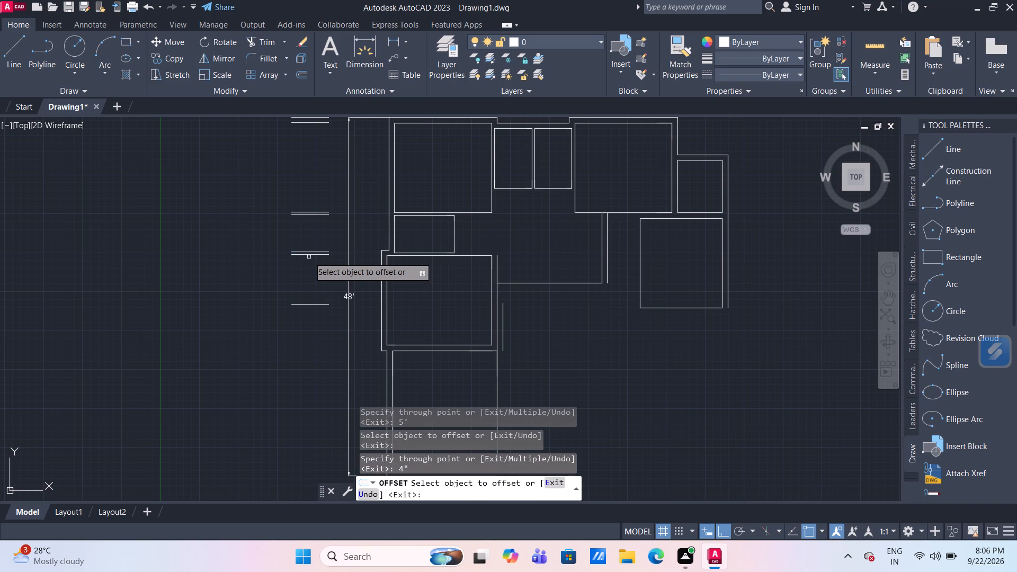
# From the lower line of the third reference pair, offset 12' downward, and offset that newest line 8" downward.
pyautogui.moveTo(307, 254); pyautogui.dragTo(307, 263)
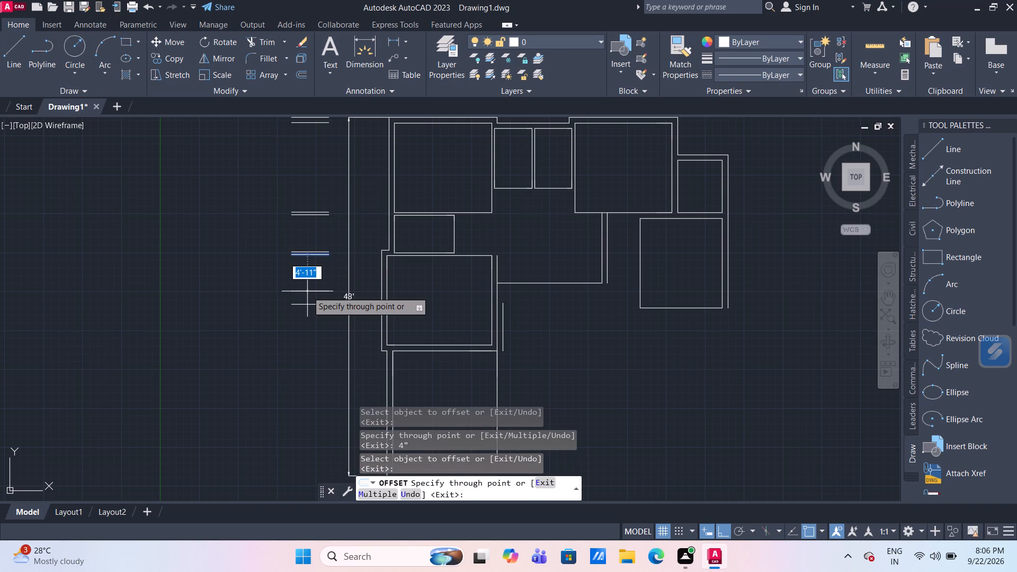
pyautogui.write("12'")
pyautogui.press('Return')
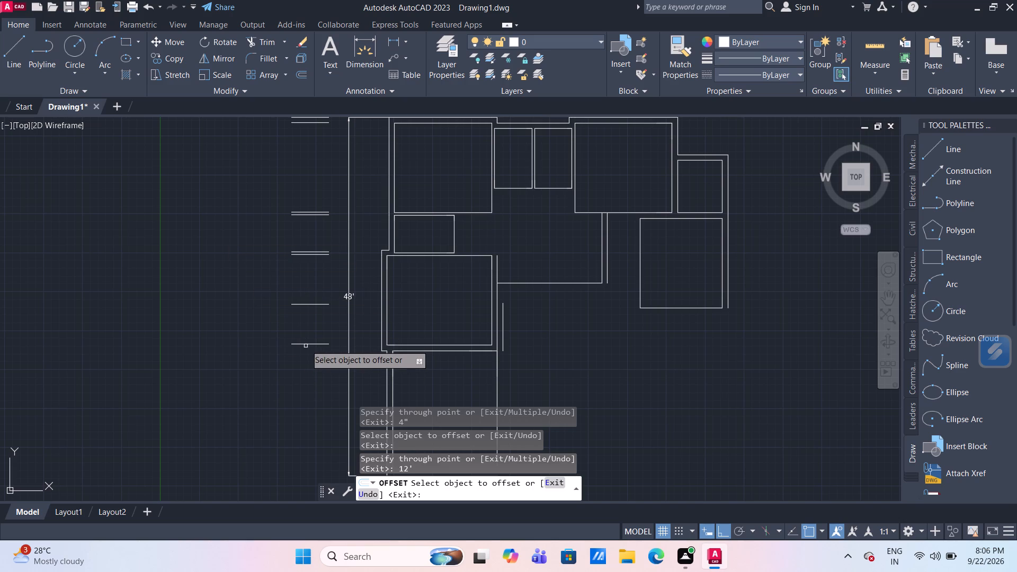
pyautogui.moveTo(306, 344); pyautogui.dragTo(306, 351)
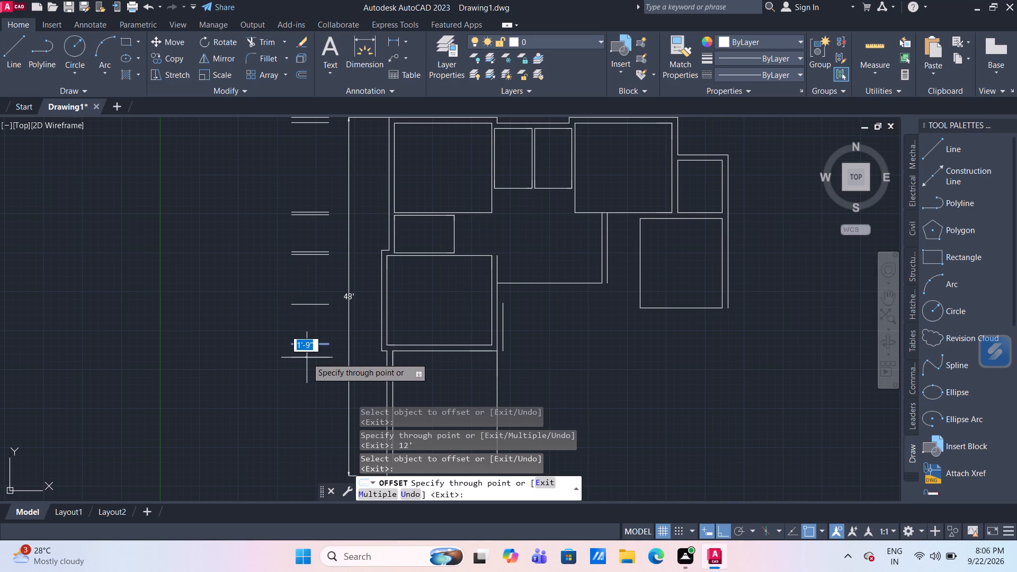
pyautogui.write('8"')
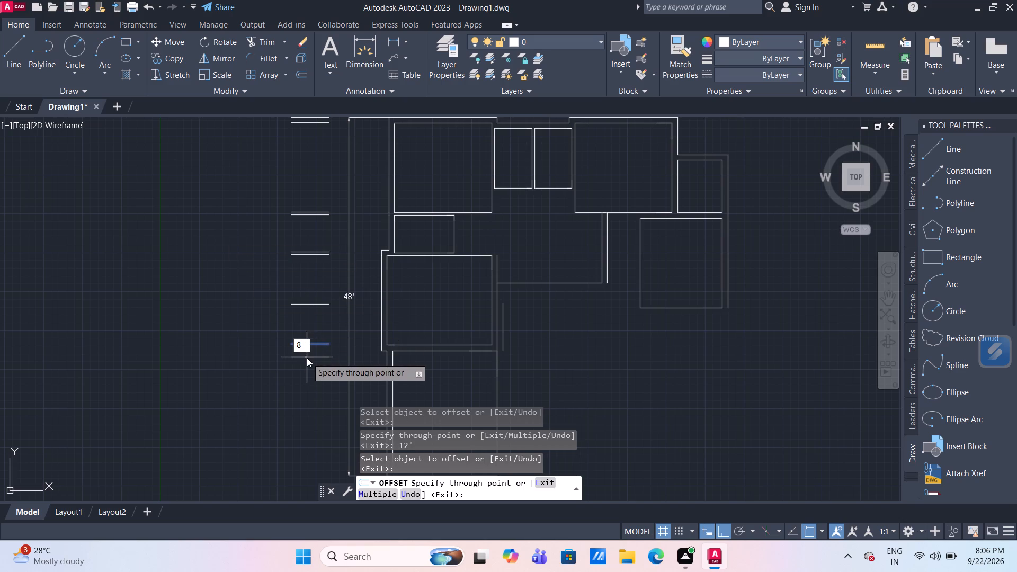
pyautogui.press('Return')
# Offset the lowest reference line 16' downward, alongside the plan's bottom room.
pyautogui.moveTo(317, 388); pyautogui.dragTo(301, 291, button='middle')
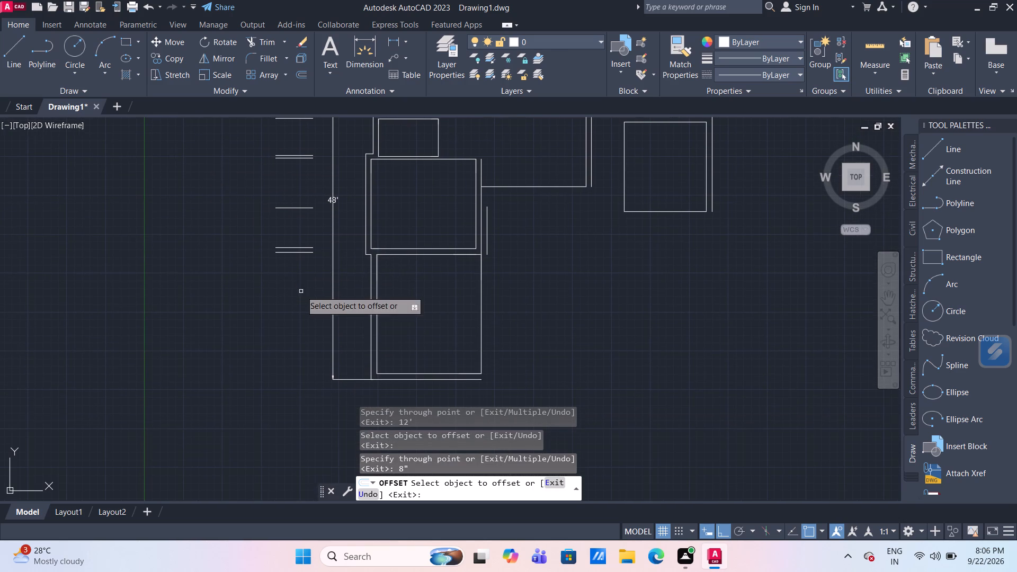
pyautogui.click(293, 254)
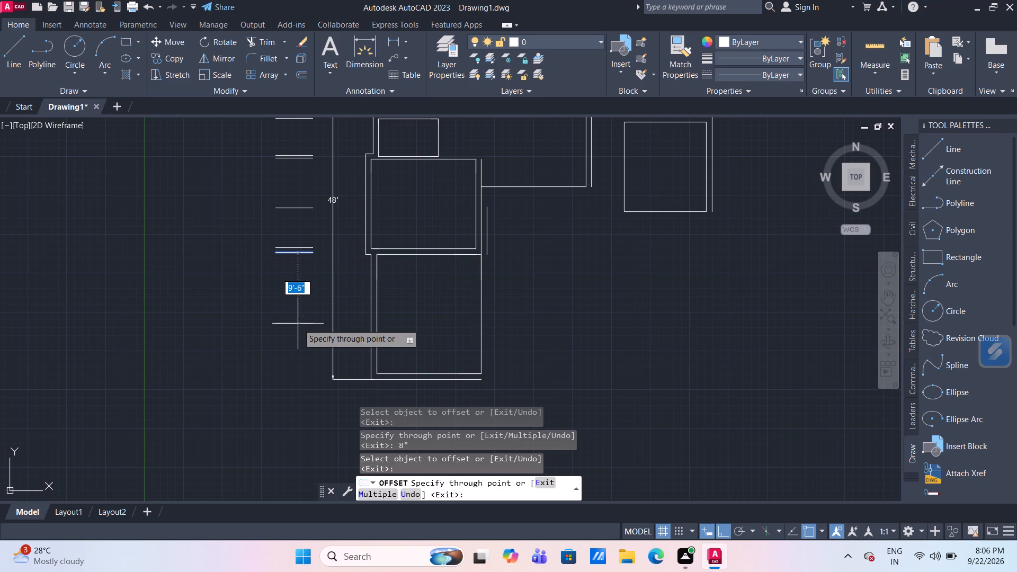
pyautogui.write("16'")
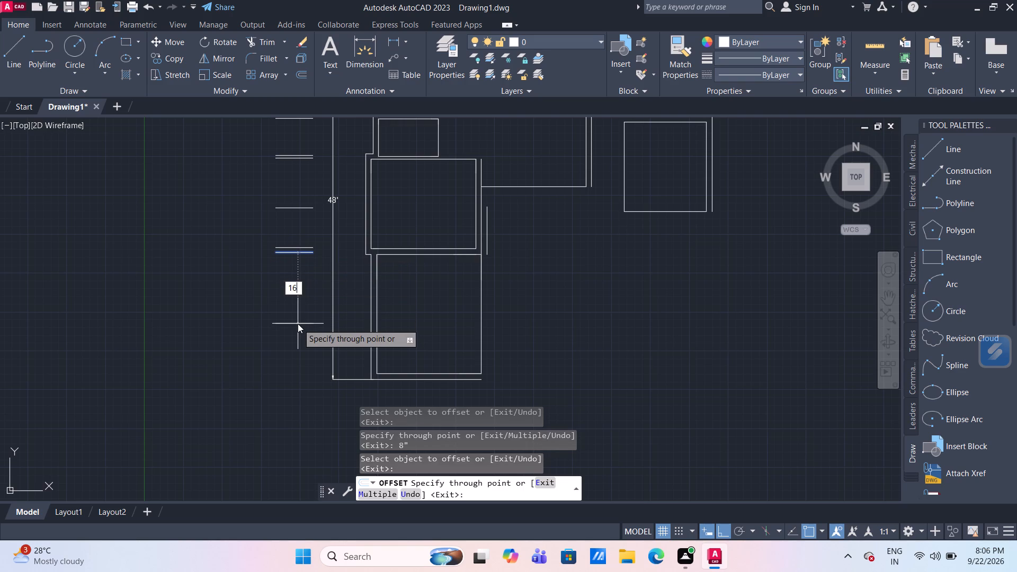
pyautogui.press('Return')
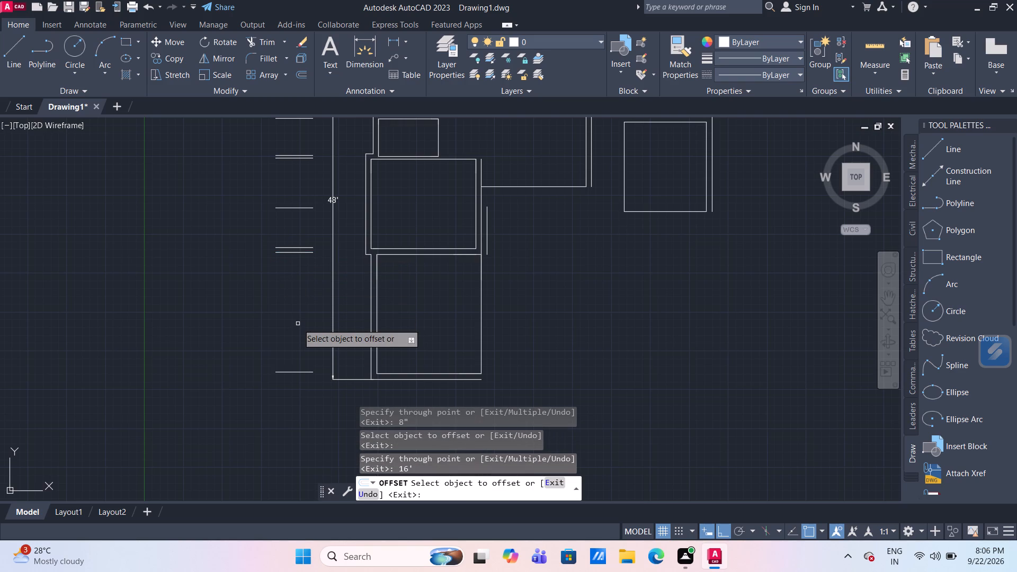
# Offset the lowest reference line beside the plan's bottom room 8" downward.
pyautogui.click(290, 373)
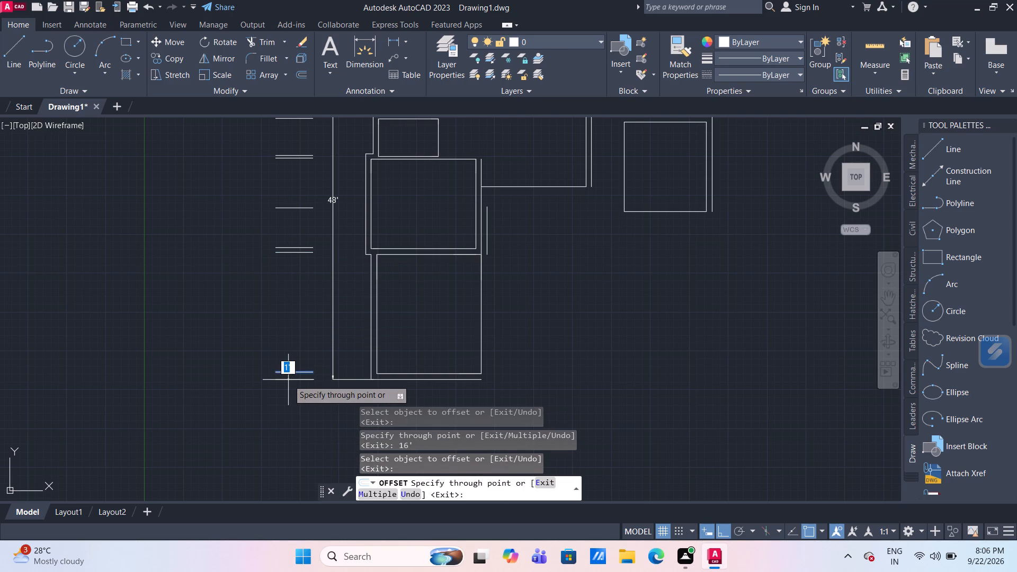
pyautogui.press('8')
pyautogui.hotkey('shift', '"')
pyautogui.press('Return')
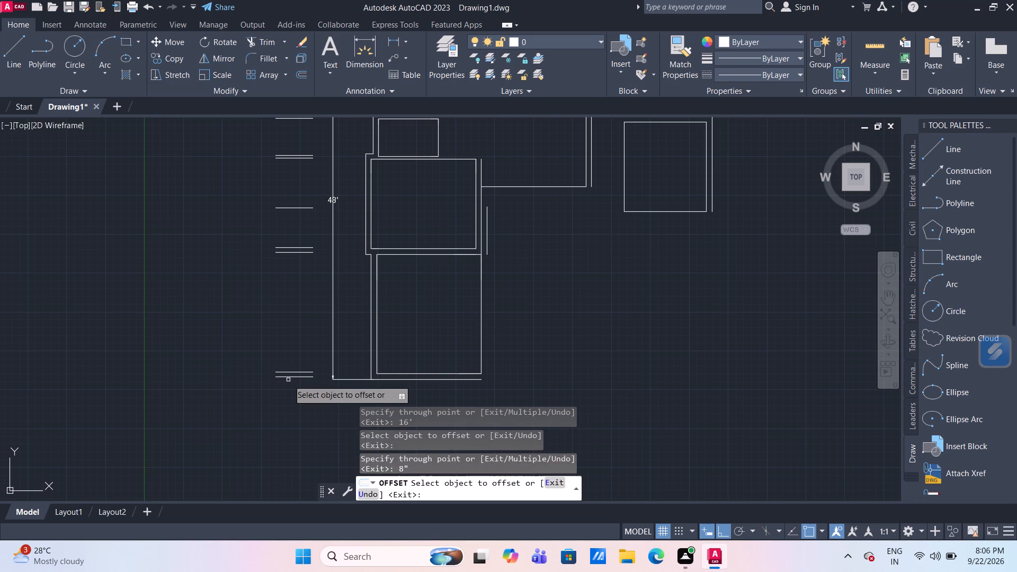
# Dimension the overall height of the reference line column, from the lowest line to the topmost one, placing the dimension outside the column.
pyautogui.moveTo(300, 410); pyautogui.dragTo(324, 415, button='middle')
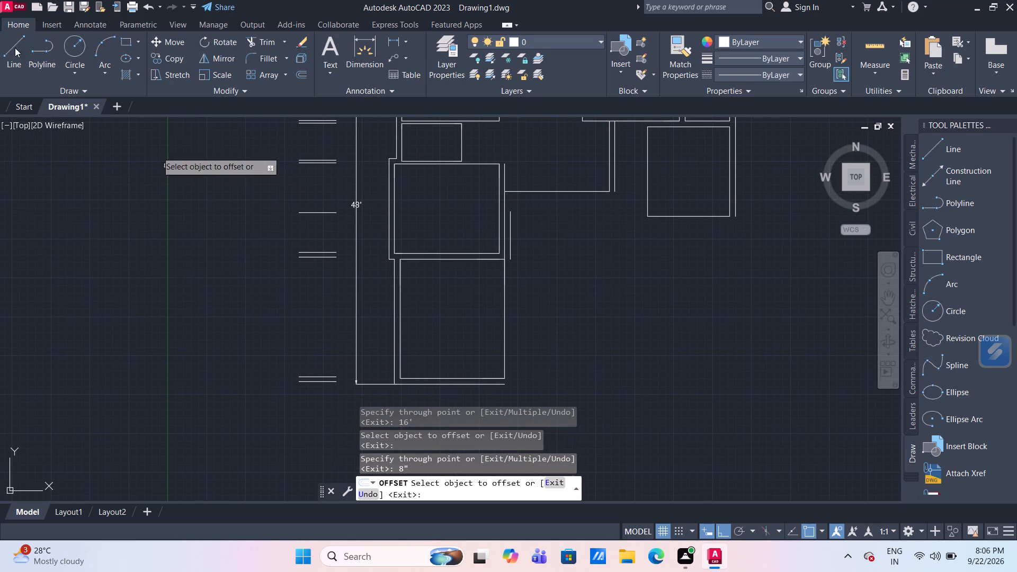
pyautogui.click(366, 61)
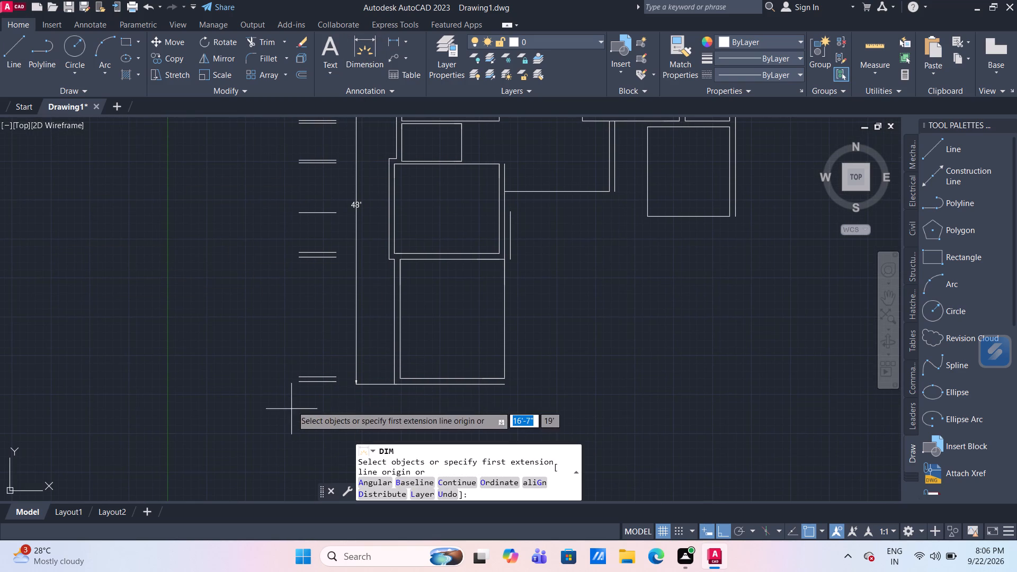
pyautogui.click(299, 381)
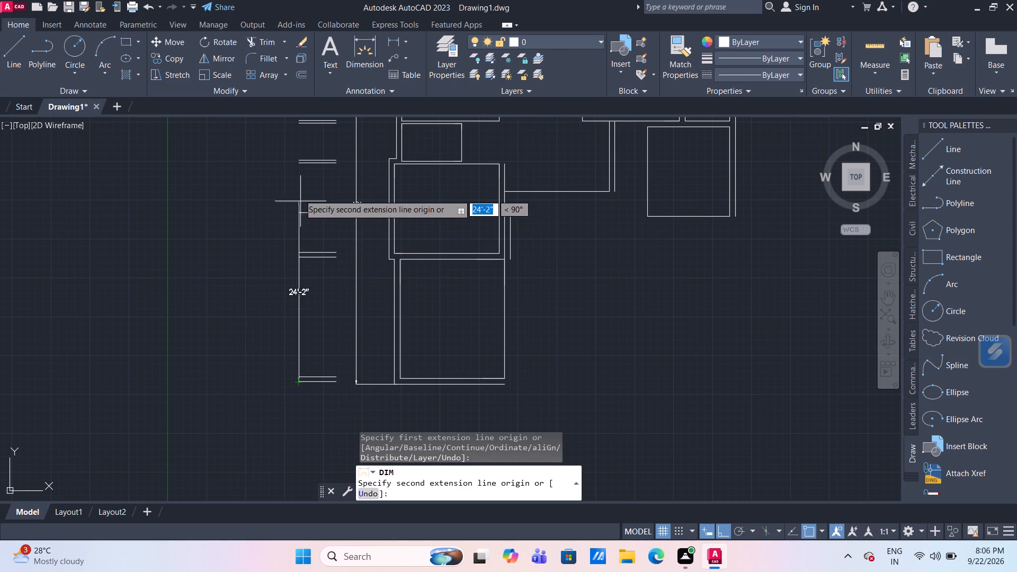
pyautogui.moveTo(298, 176); pyautogui.dragTo(302, 398, button='middle')
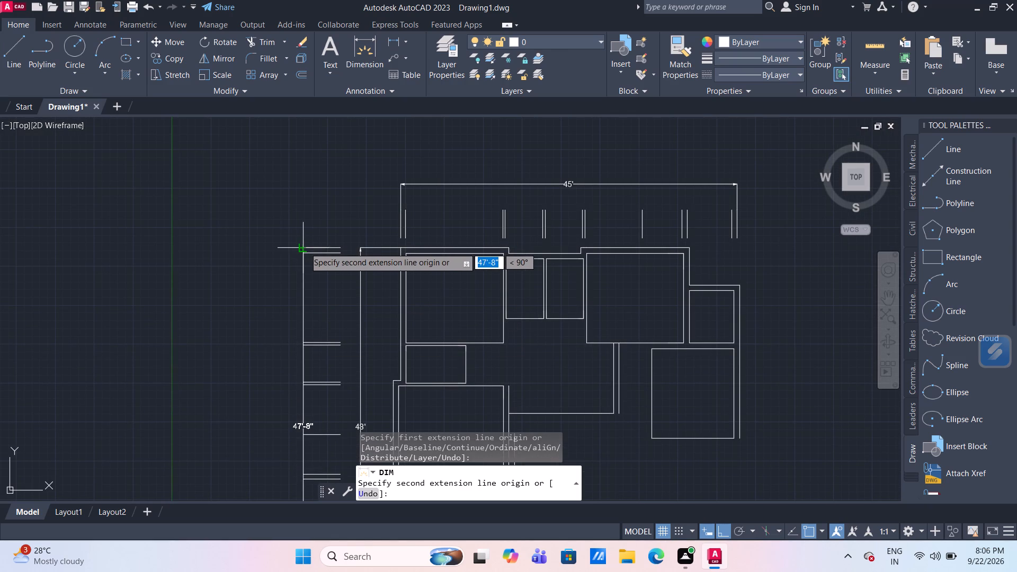
pyautogui.scroll(2, 305, 247)
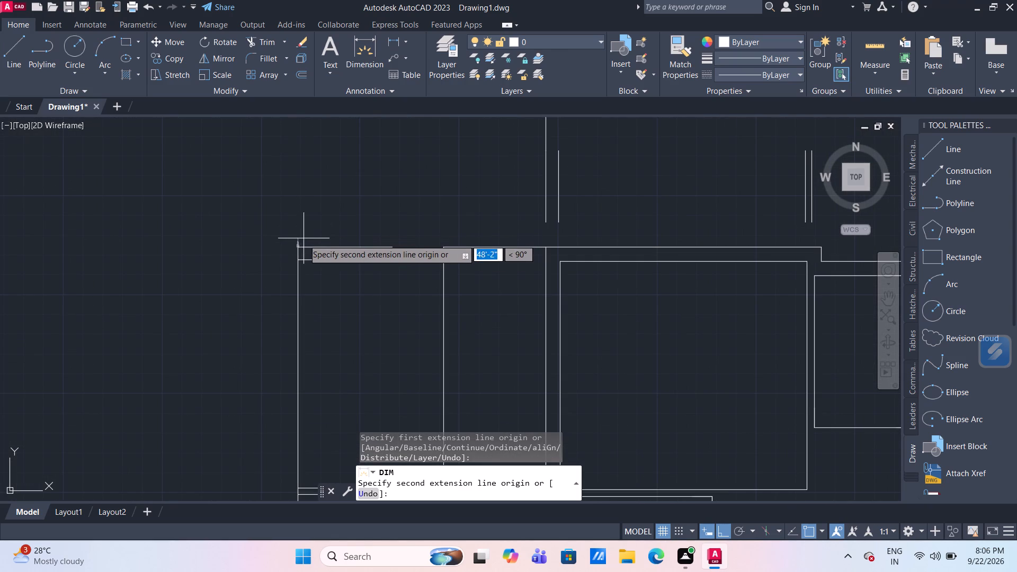
pyautogui.click(299, 248)
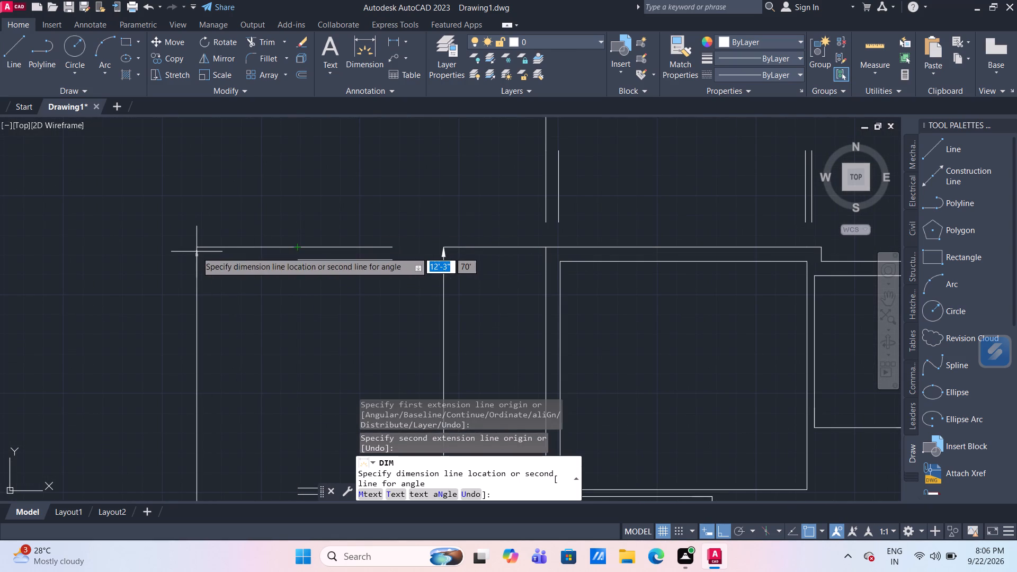
pyautogui.click(197, 252)
pyautogui.scroll(-2, 284, 348)
pyautogui.moveTo(287, 344); pyautogui.dragTo(258, 160, button='middle')
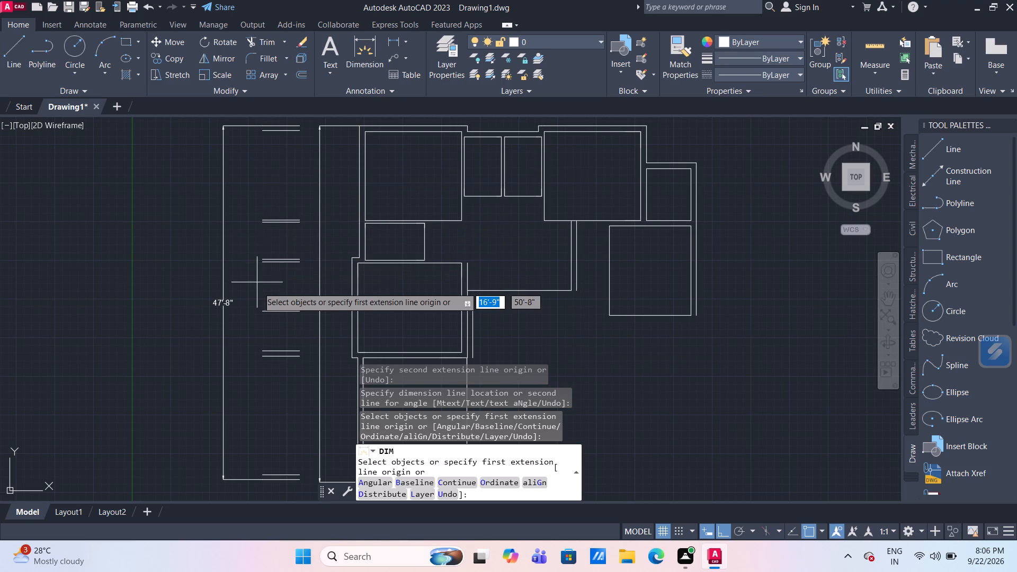
pyautogui.scroll(1, 252, 297)
pyautogui.press('Escape')
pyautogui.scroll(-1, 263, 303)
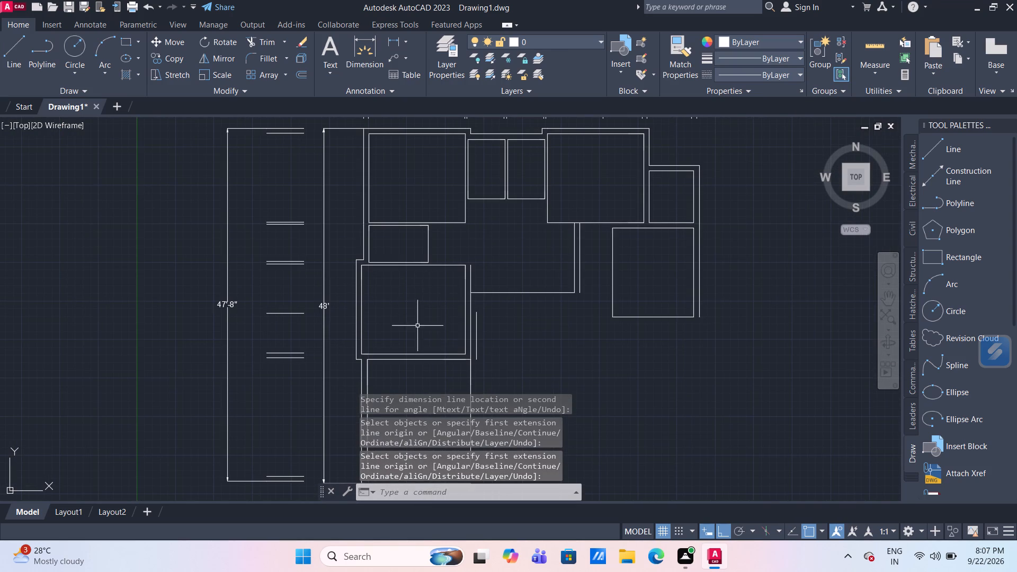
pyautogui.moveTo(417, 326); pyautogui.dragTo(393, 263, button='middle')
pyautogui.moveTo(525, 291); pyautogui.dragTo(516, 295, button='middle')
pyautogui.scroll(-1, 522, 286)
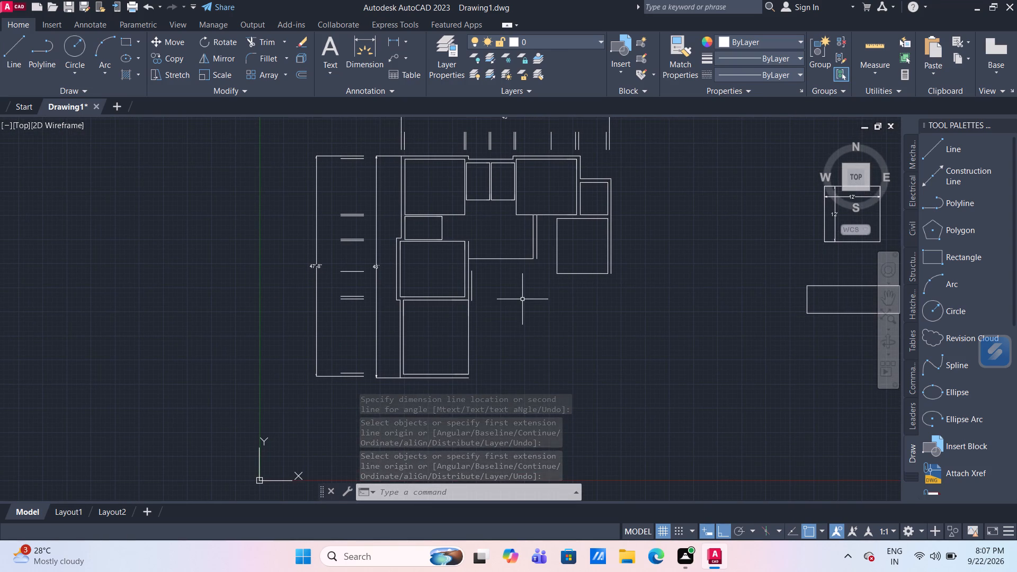
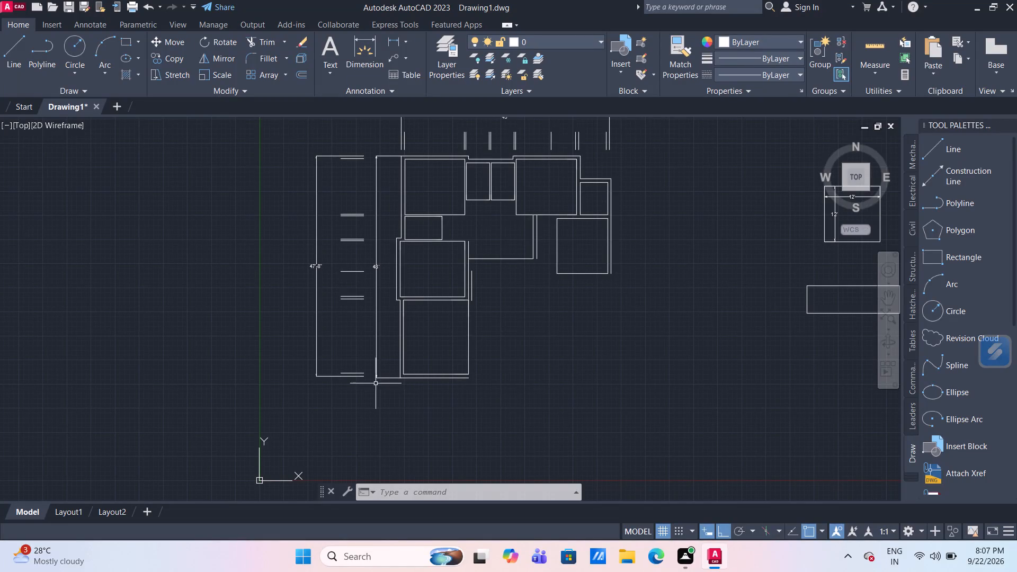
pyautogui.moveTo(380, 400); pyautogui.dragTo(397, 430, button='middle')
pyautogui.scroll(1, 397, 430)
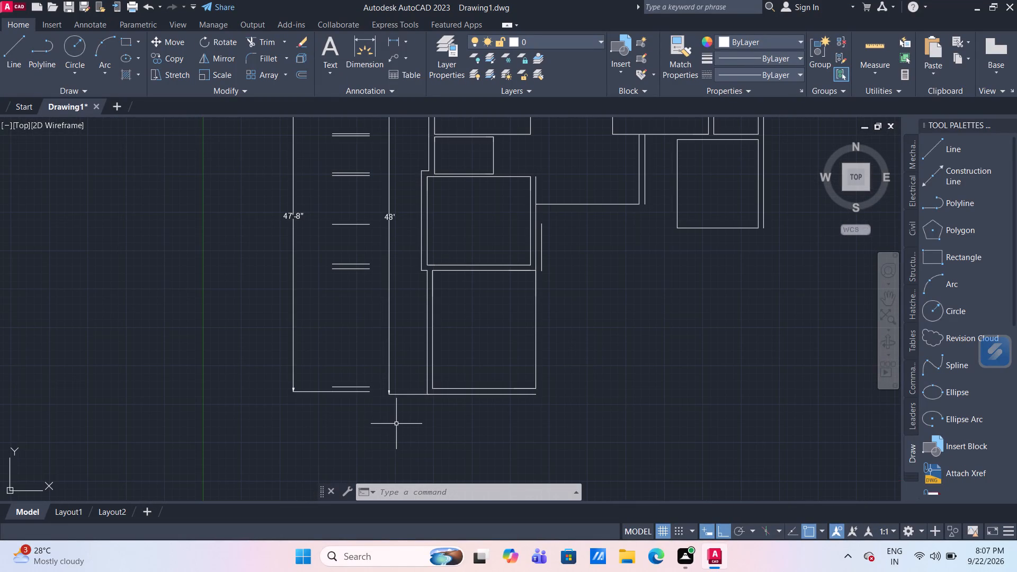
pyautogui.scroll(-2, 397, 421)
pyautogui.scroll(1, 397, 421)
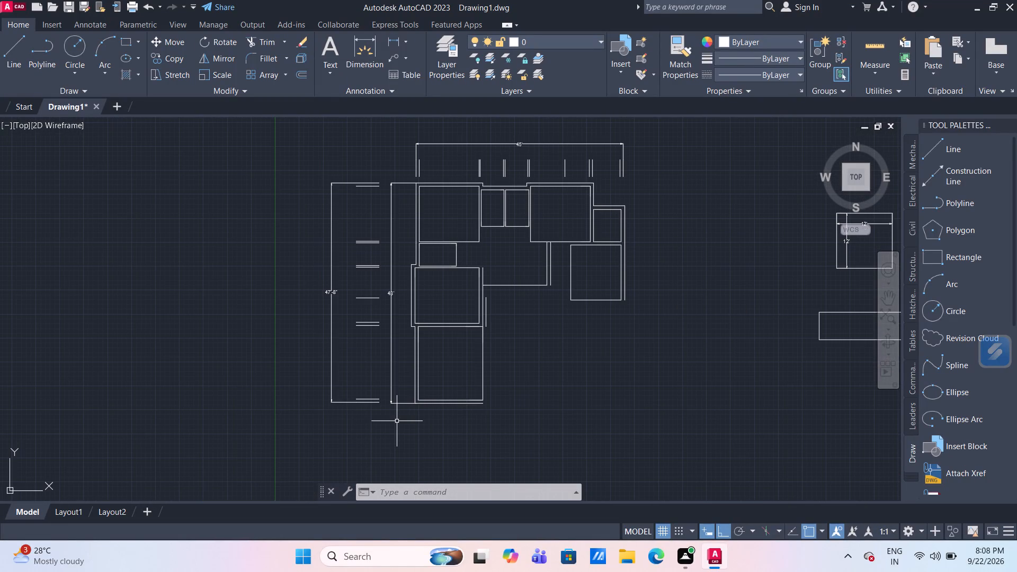
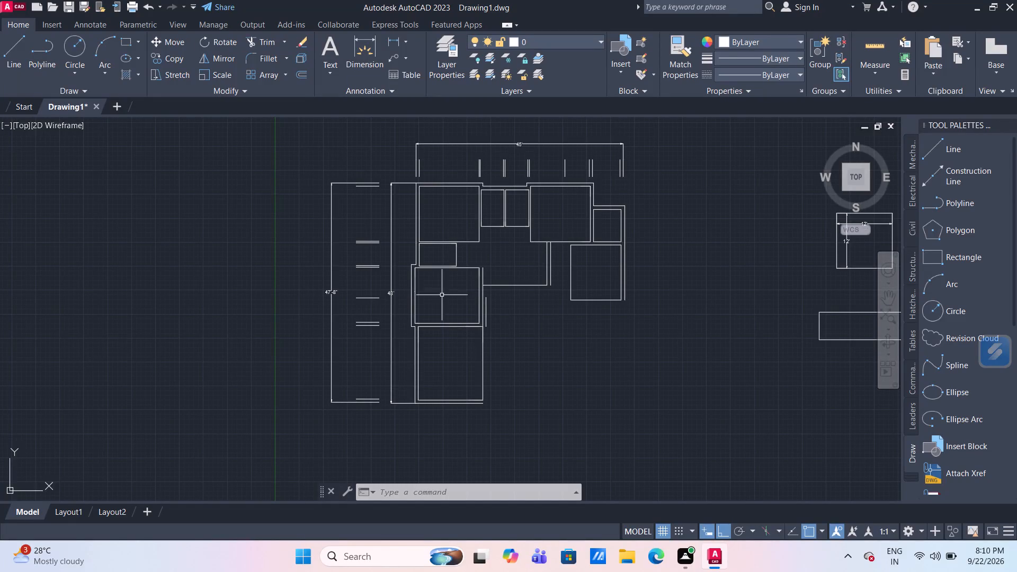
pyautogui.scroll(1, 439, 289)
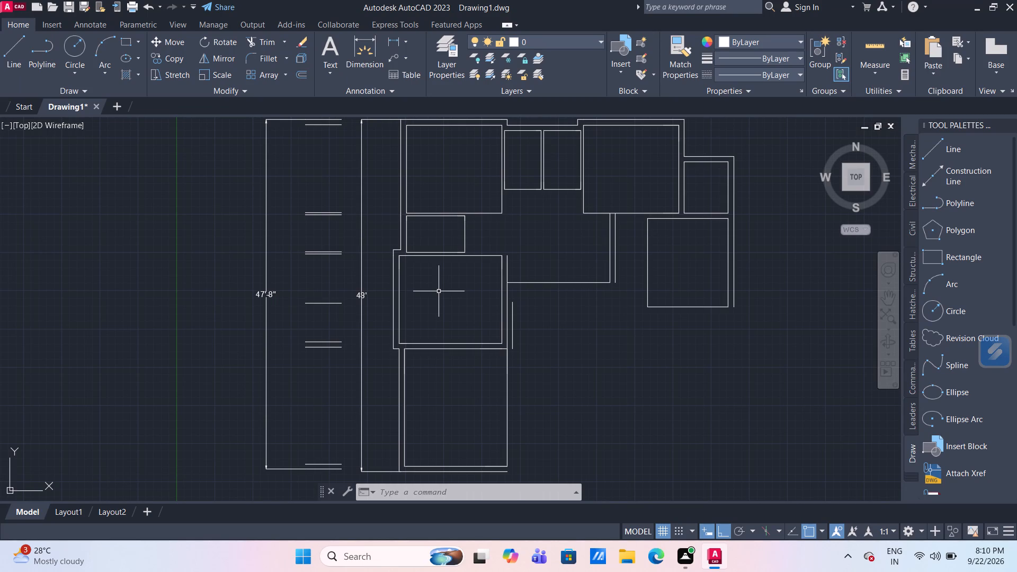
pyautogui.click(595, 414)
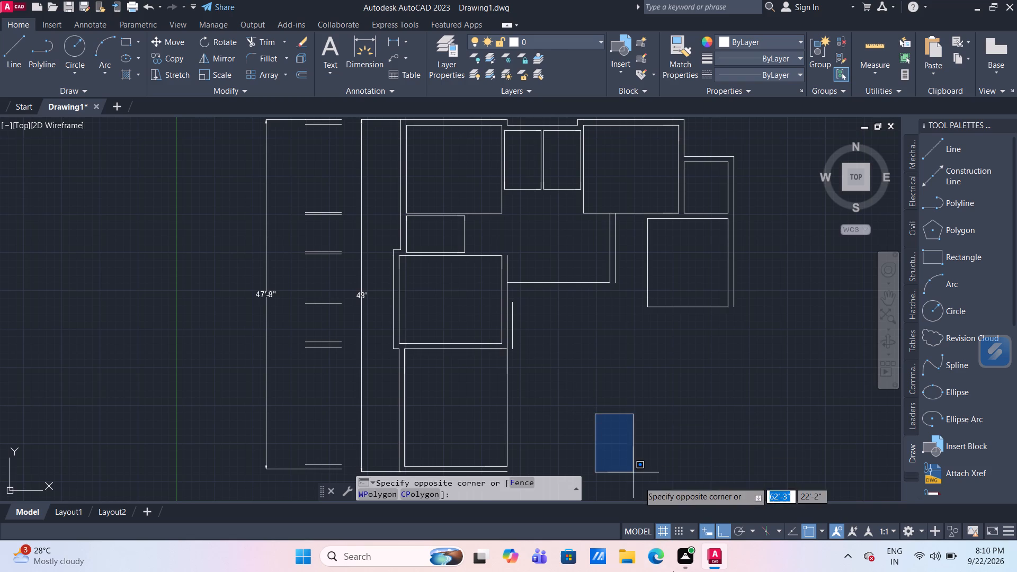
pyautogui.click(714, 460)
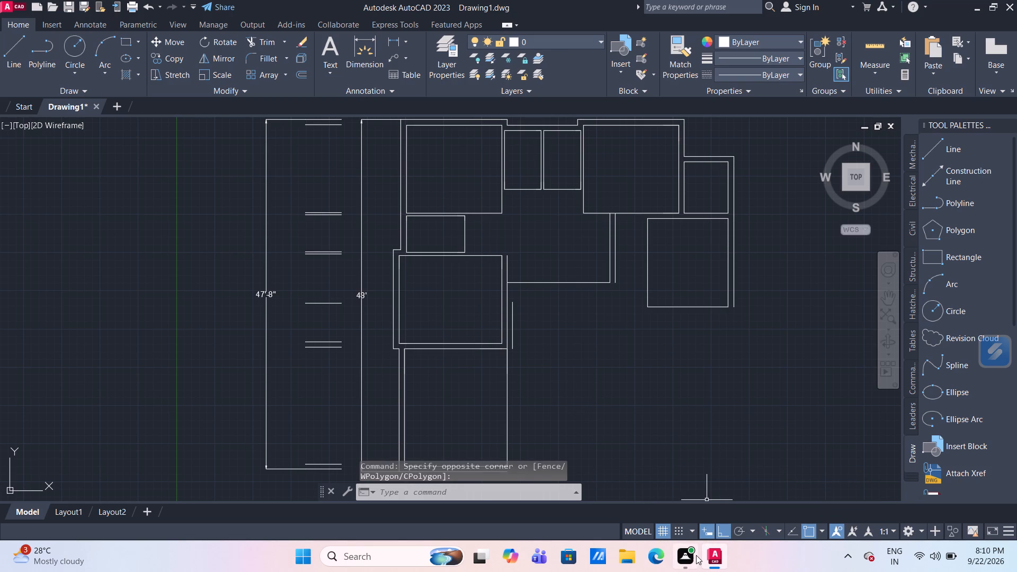
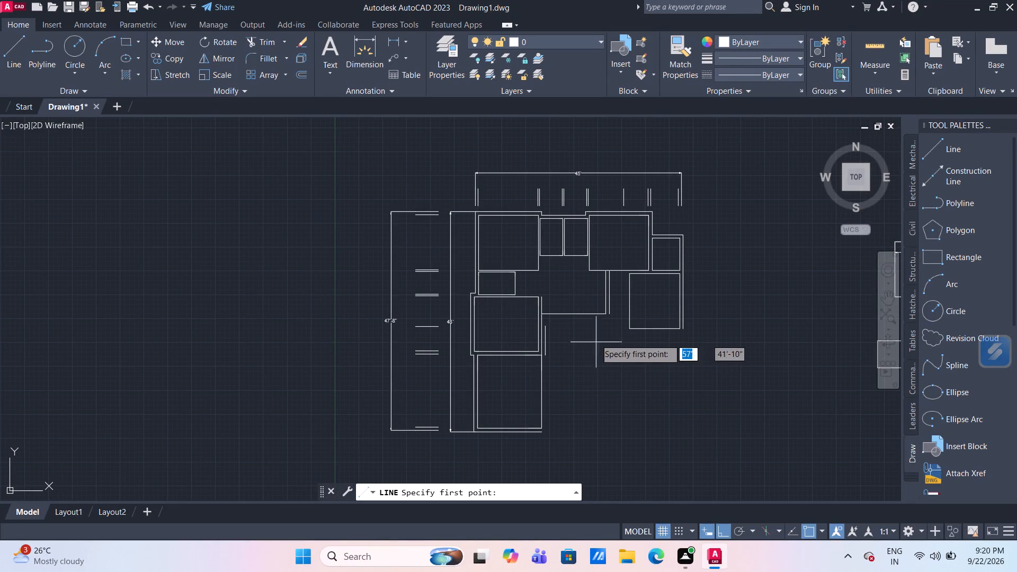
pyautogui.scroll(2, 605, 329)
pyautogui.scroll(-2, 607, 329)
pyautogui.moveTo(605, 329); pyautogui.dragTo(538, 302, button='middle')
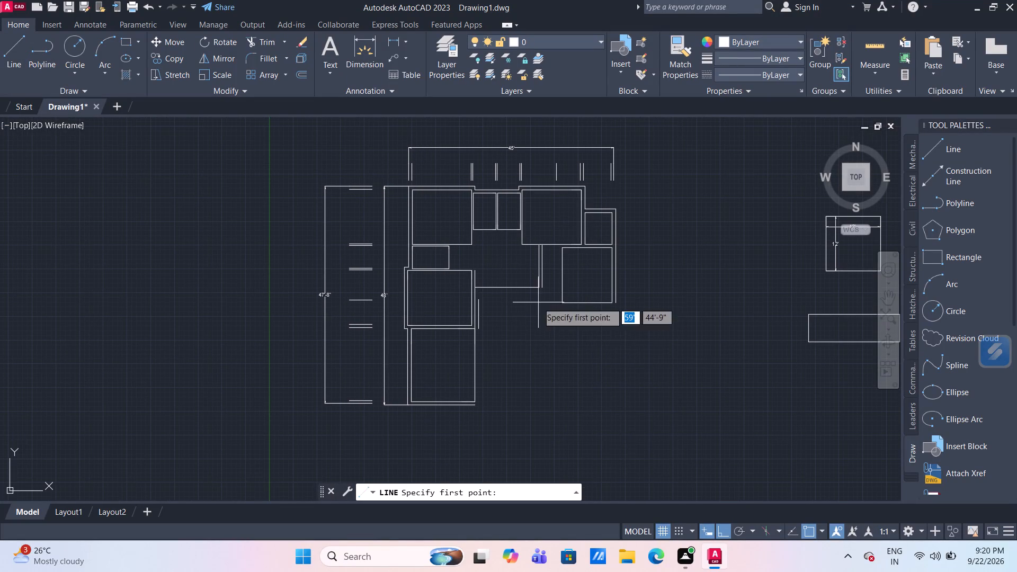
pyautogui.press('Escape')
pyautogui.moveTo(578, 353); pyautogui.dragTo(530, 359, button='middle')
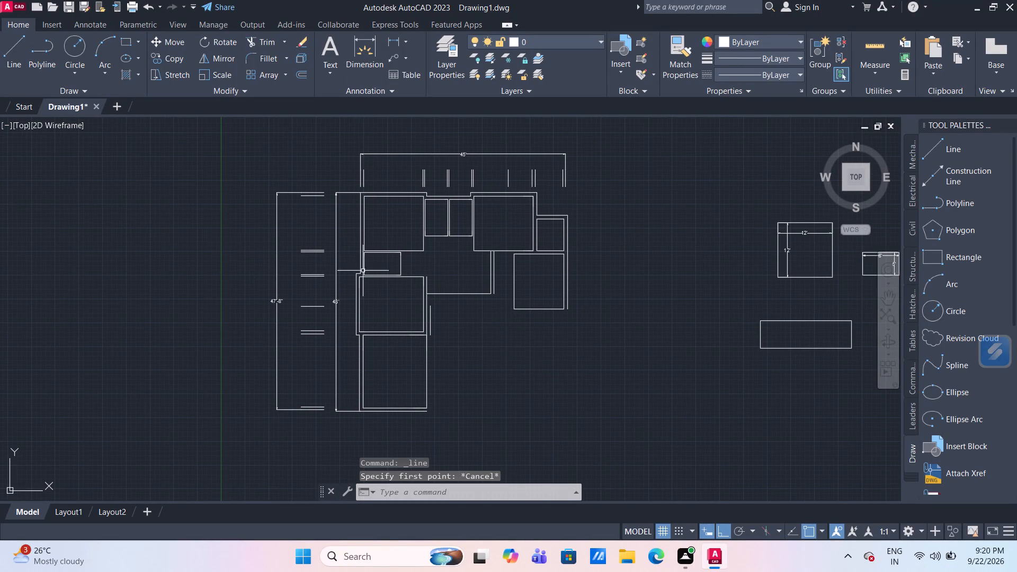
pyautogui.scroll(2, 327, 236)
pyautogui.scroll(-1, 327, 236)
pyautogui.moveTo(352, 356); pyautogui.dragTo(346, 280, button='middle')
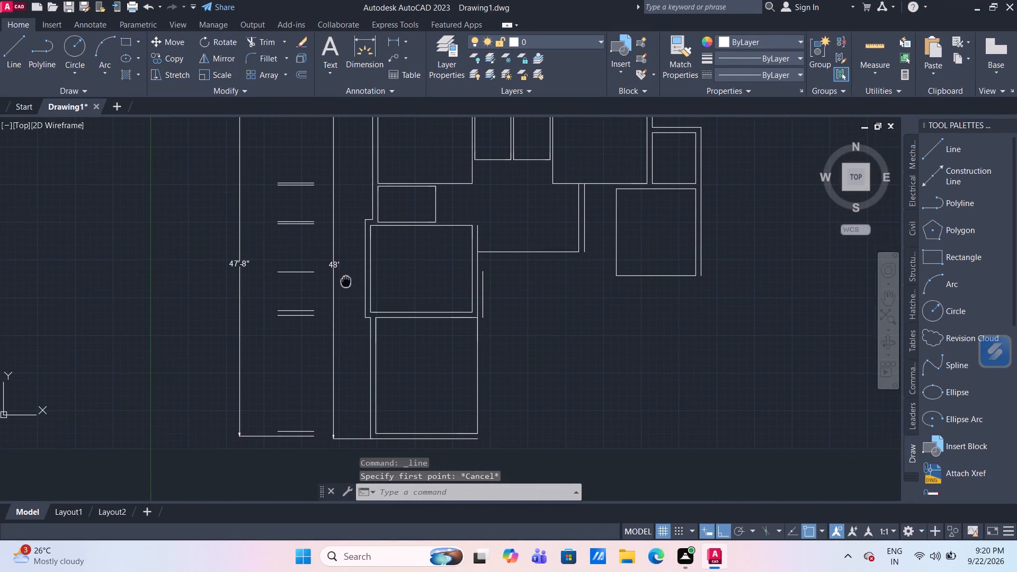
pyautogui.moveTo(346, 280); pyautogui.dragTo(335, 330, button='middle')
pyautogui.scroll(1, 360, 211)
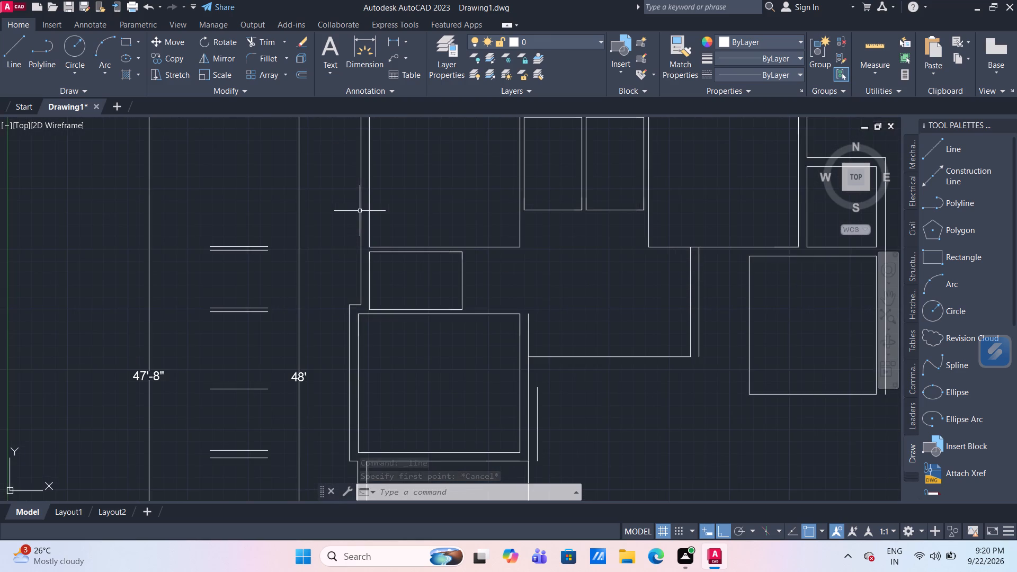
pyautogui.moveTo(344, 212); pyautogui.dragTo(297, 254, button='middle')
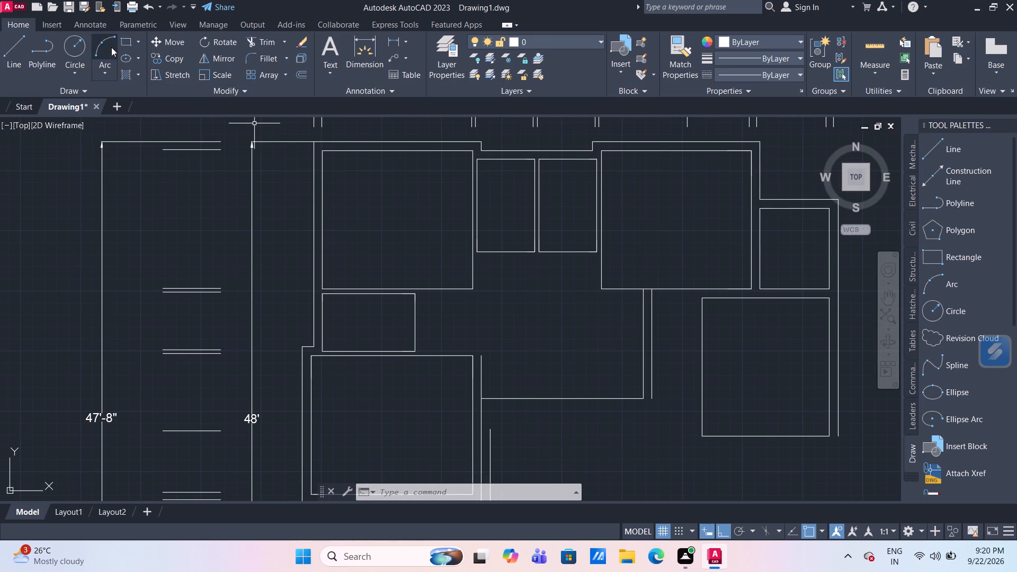
# Draw a green 45' by 48' rectangle over the floor plan, starting from the plan's upper-left outer wall corner.
pyautogui.click(127, 40)
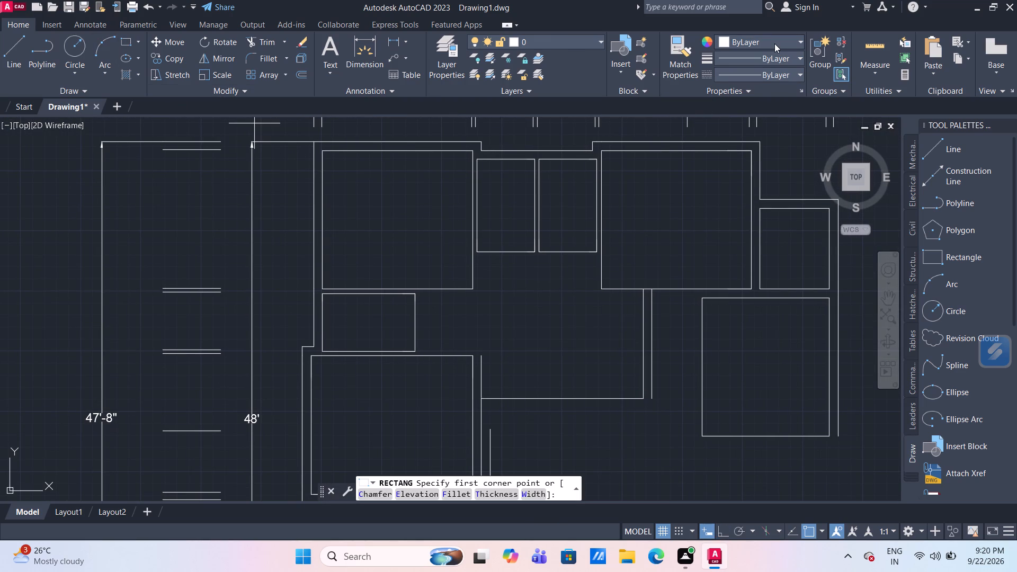
pyautogui.click(774, 43)
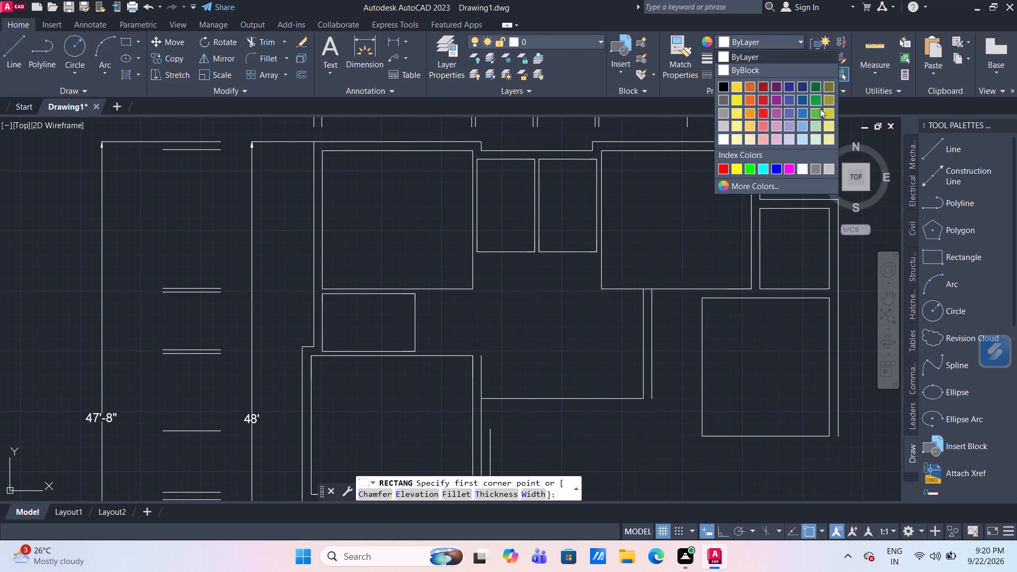
pyautogui.click(747, 171)
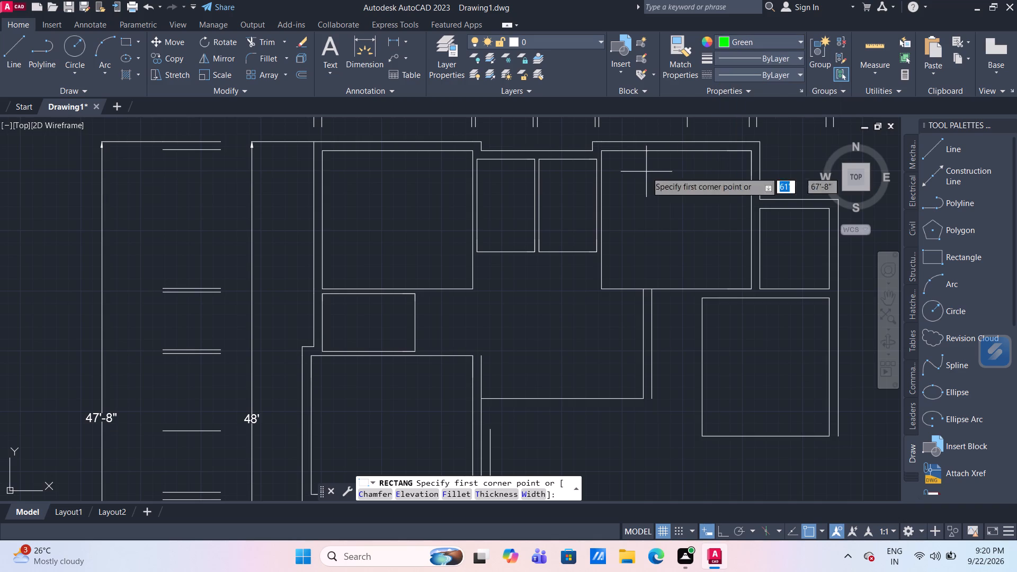
pyautogui.scroll(1, 261, 156)
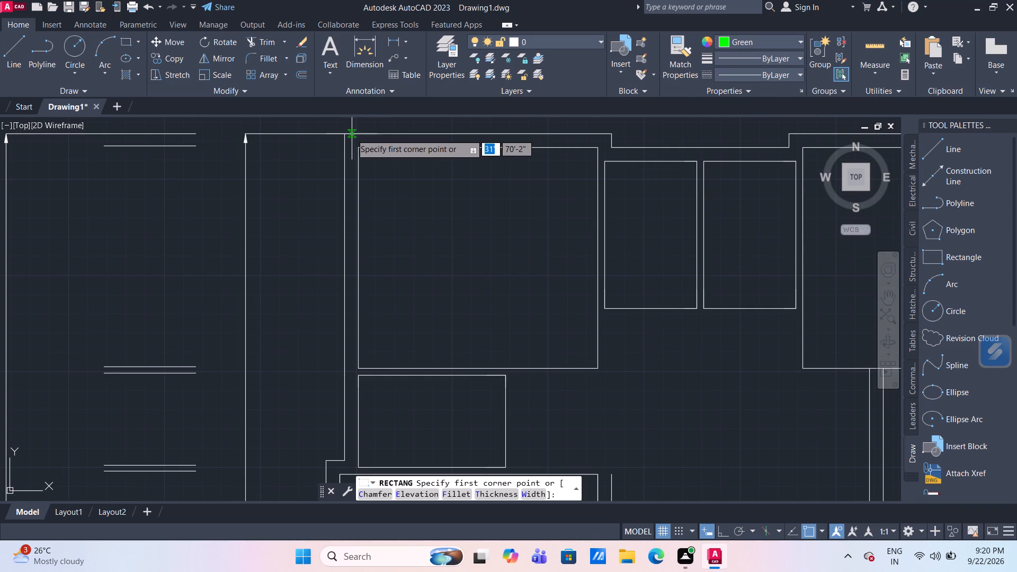
pyautogui.moveTo(345, 132); pyautogui.dragTo(350, 137)
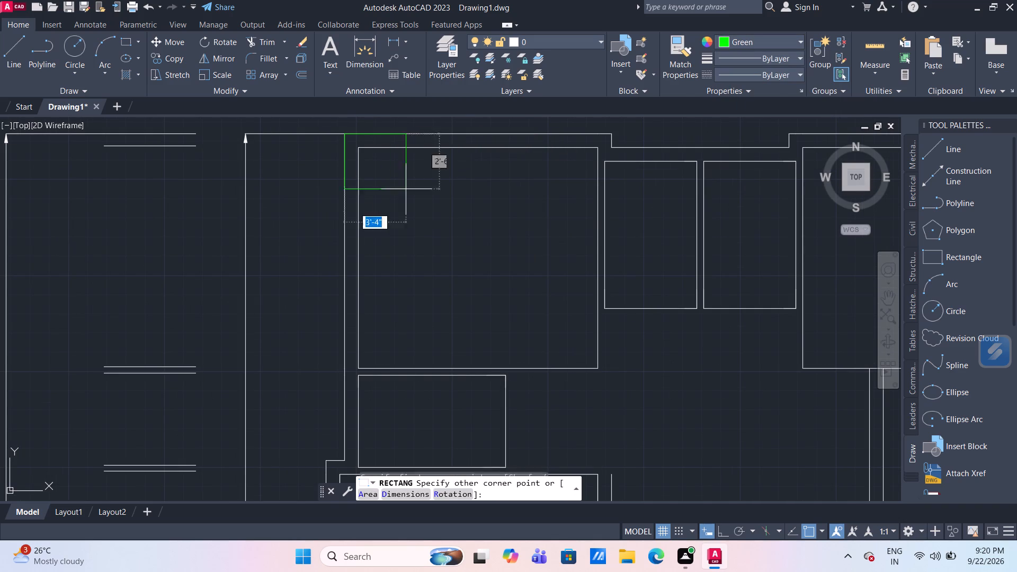
pyautogui.scroll(-1, 583, 335)
pyautogui.moveTo(593, 350); pyautogui.dragTo(420, 207, button='middle')
pyautogui.scroll(-3, 552, 370)
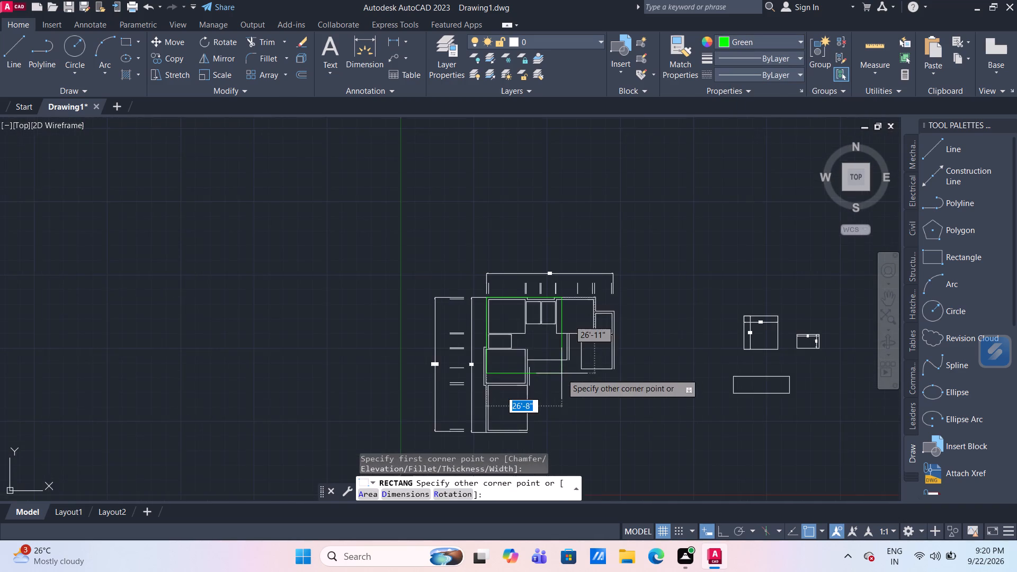
pyautogui.moveTo(560, 370); pyautogui.dragTo(467, 217, button='middle')
pyautogui.scroll(1, 501, 271)
pyautogui.moveTo(508, 279); pyautogui.dragTo(516, 330, button='middle')
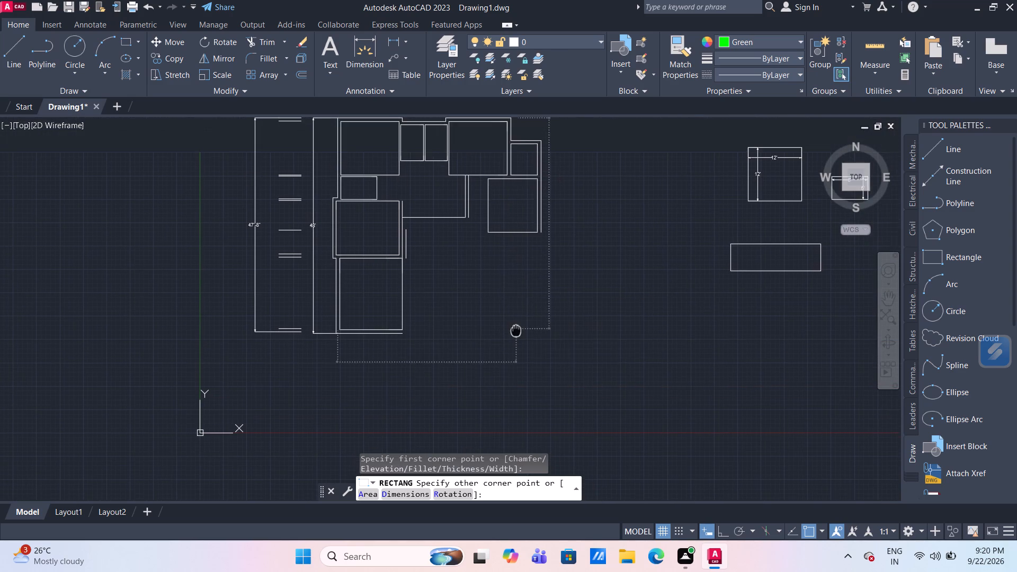
pyautogui.moveTo(516, 330); pyautogui.dragTo(520, 333, button='middle')
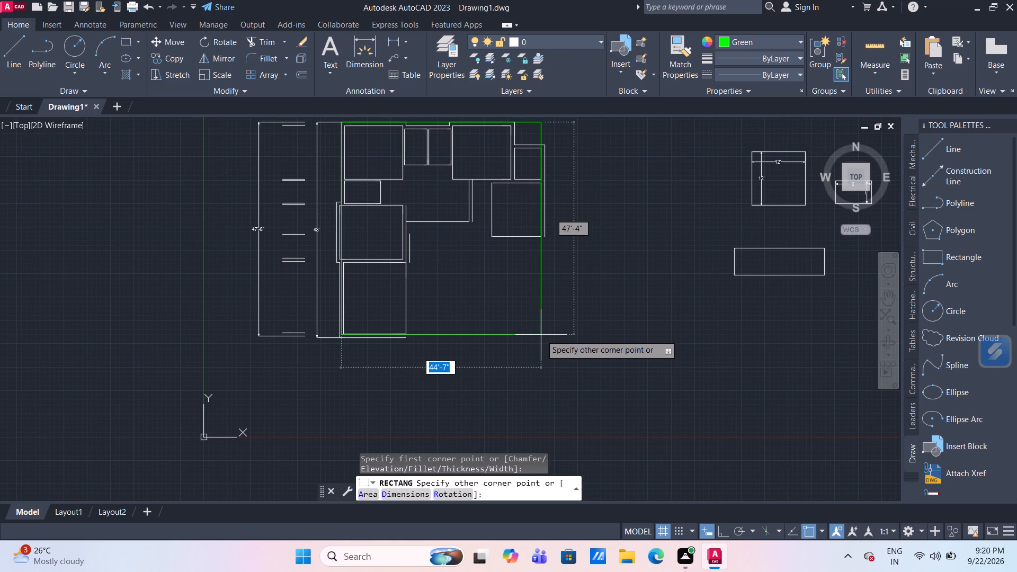
pyautogui.write('45')
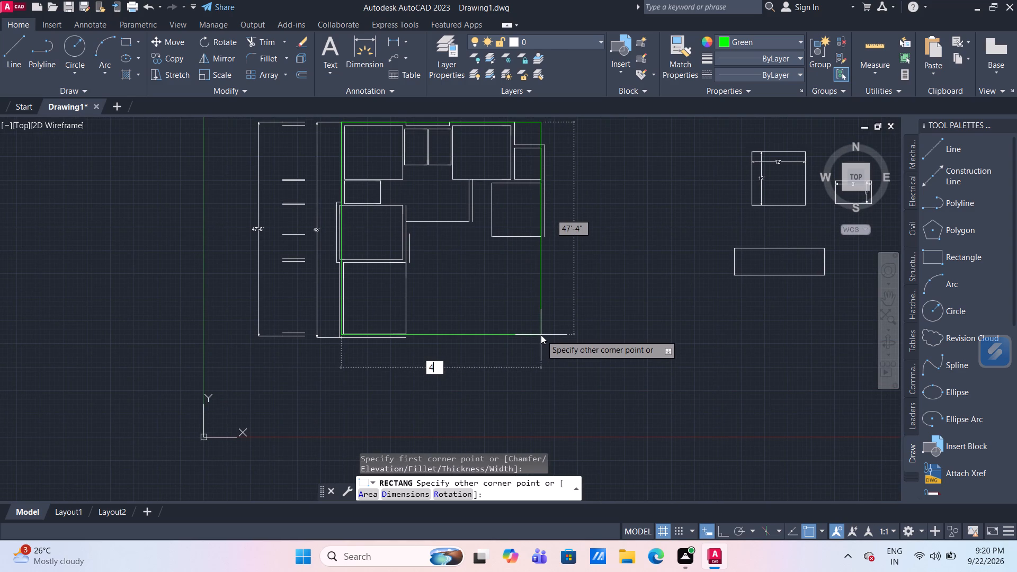
pyautogui.press("'")
pyautogui.press('Tab')
pyautogui.write('48')
pyautogui.press("'")
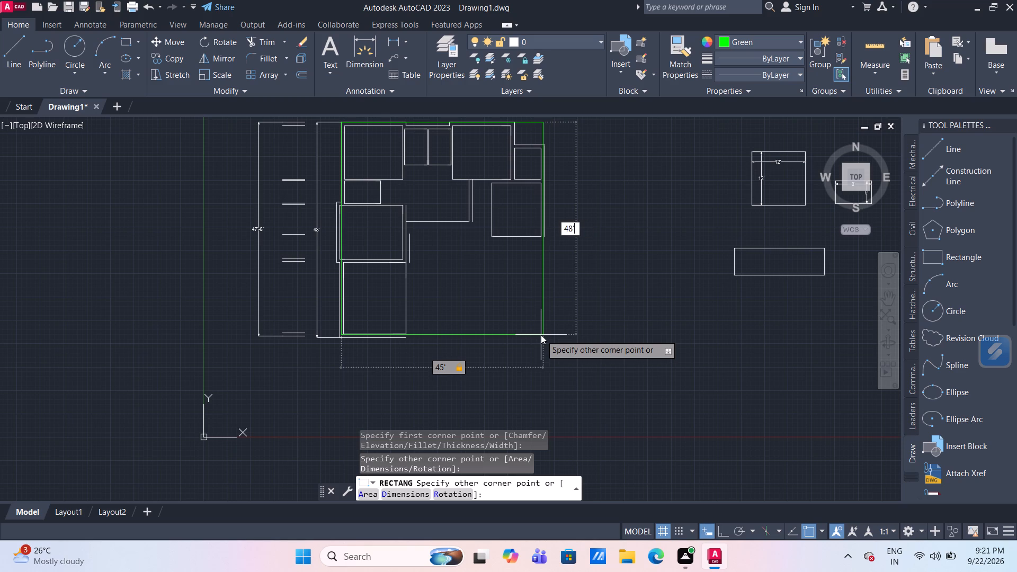
pyautogui.press('Return')
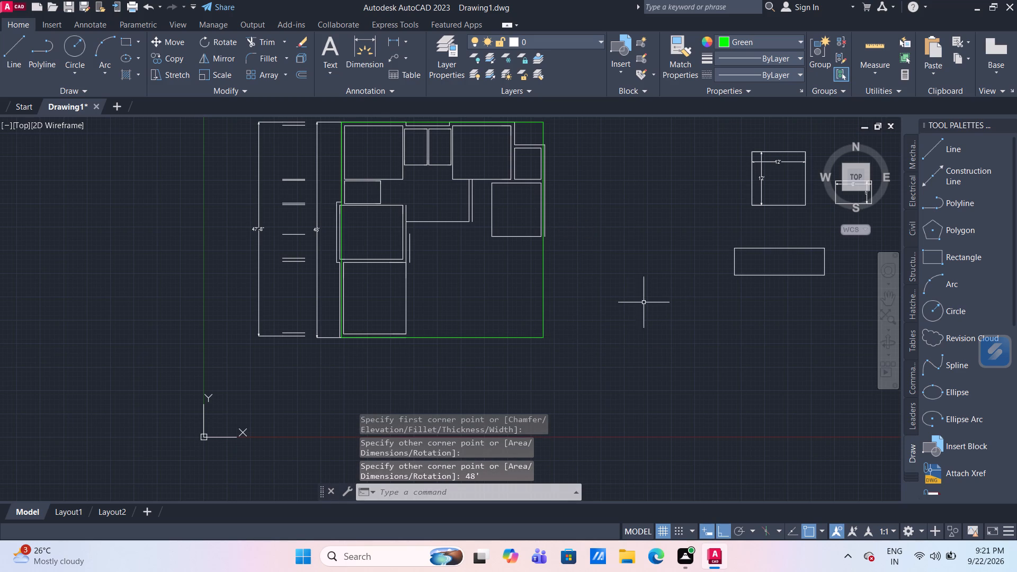
# Examine how the plan's outer walls, rooms and reference lines line up with the green boundary rectangle.
pyautogui.scroll(1, 481, 256)
pyautogui.moveTo(468, 220); pyautogui.dragTo(482, 310, button='middle')
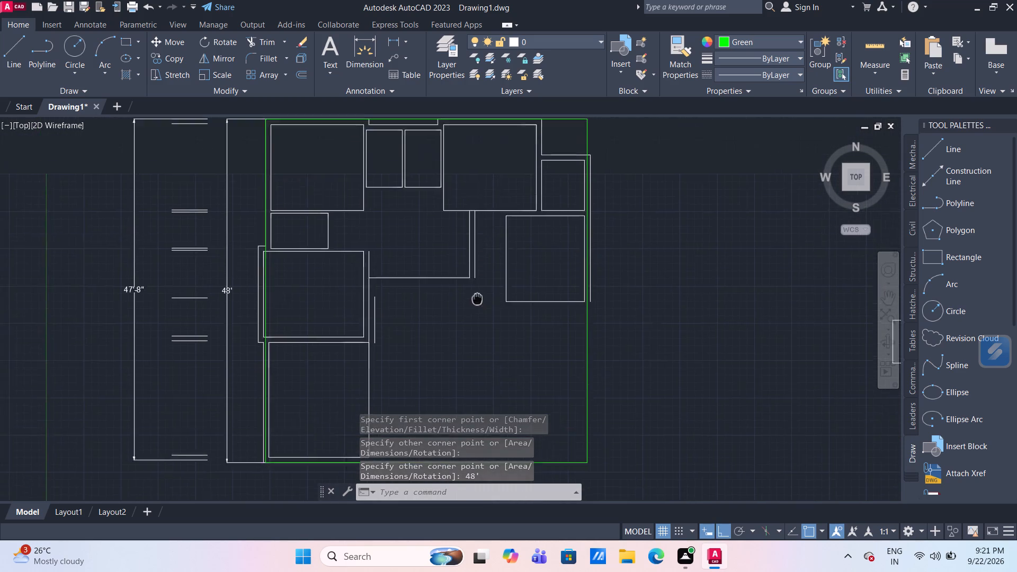
pyautogui.moveTo(482, 310); pyautogui.dragTo(501, 336, button='middle')
pyautogui.moveTo(352, 204); pyautogui.dragTo(352, 197, button='middle')
pyautogui.scroll(1, 352, 204)
pyautogui.scroll(-2, 352, 197)
pyautogui.moveTo(387, 229); pyautogui.dragTo(391, 204, button='middle')
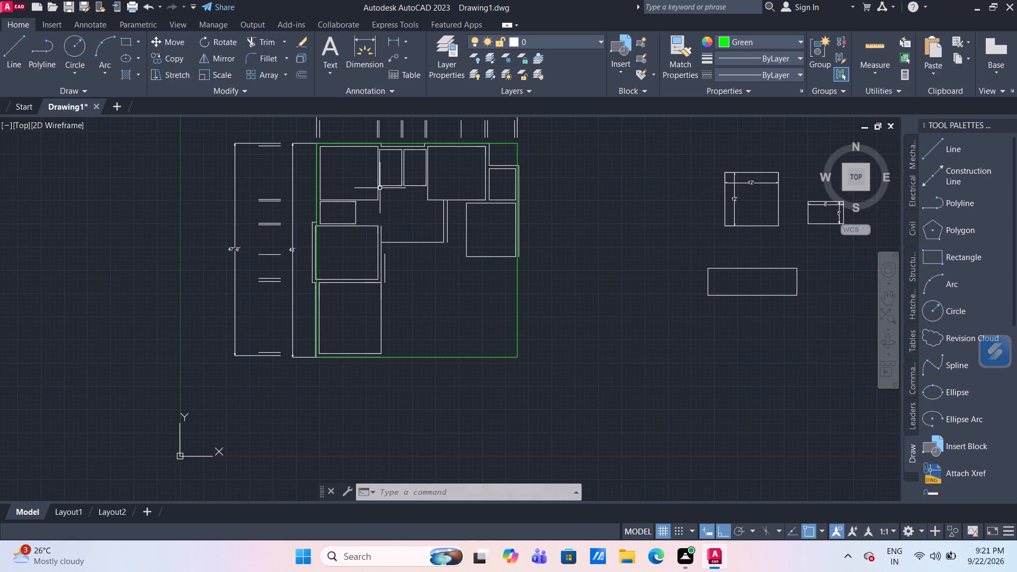
pyautogui.scroll(2, 361, 170)
pyautogui.moveTo(356, 169); pyautogui.dragTo(423, 267, button='middle')
pyautogui.scroll(2, 346, 210)
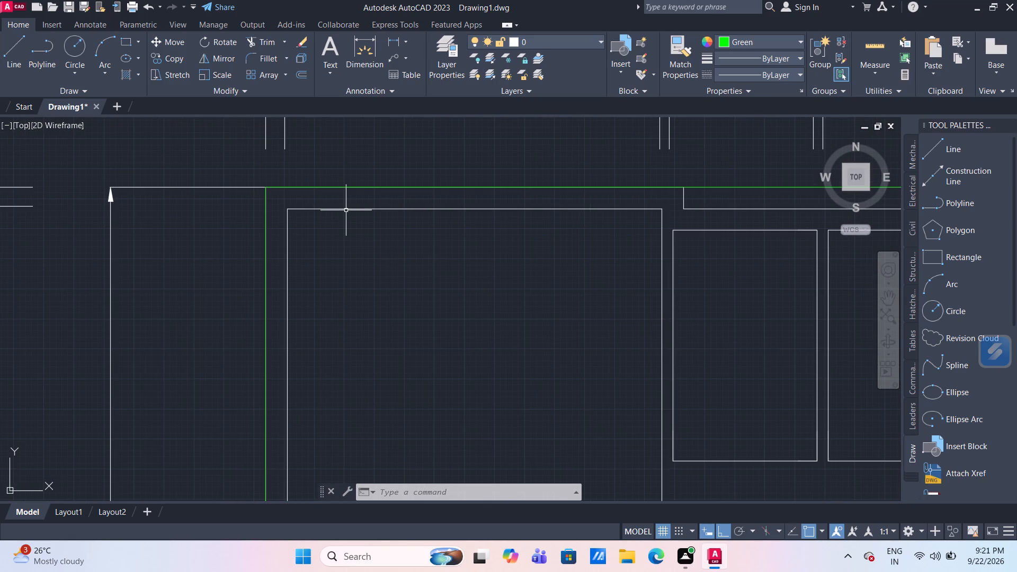
pyautogui.scroll(-2, 346, 210)
pyautogui.moveTo(408, 291); pyautogui.dragTo(411, 272, button='middle')
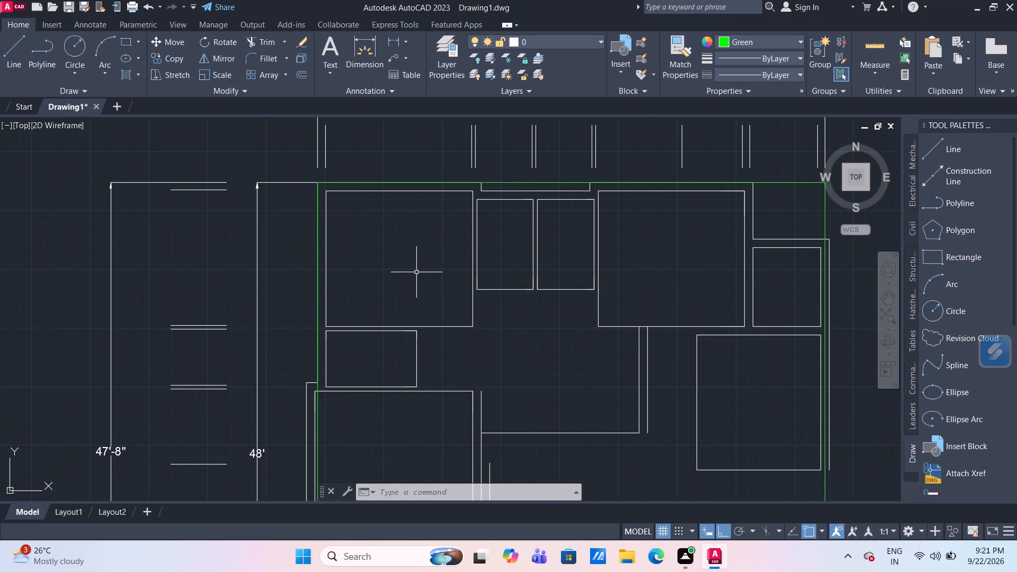
pyautogui.scroll(-2, 416, 272)
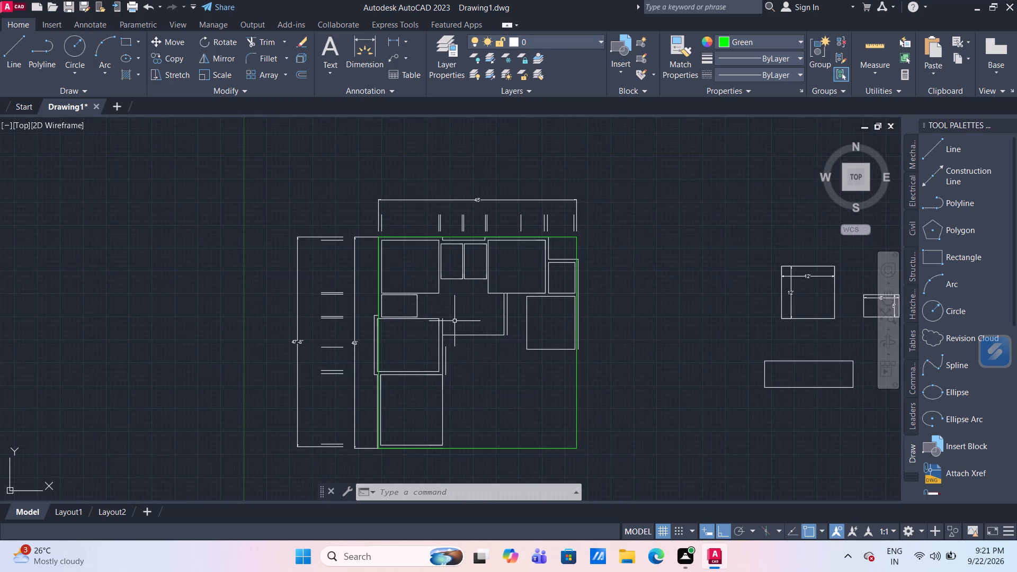
pyautogui.scroll(2, 395, 255)
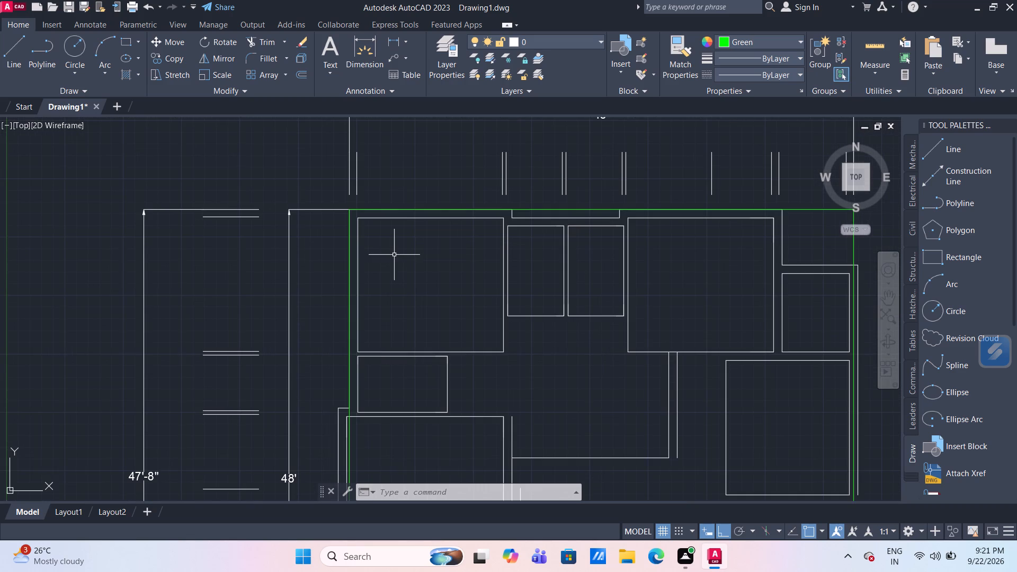
pyautogui.moveTo(388, 260); pyautogui.dragTo(360, 292, button='middle')
pyautogui.scroll(2, 322, 259)
pyautogui.scroll(-3, 356, 270)
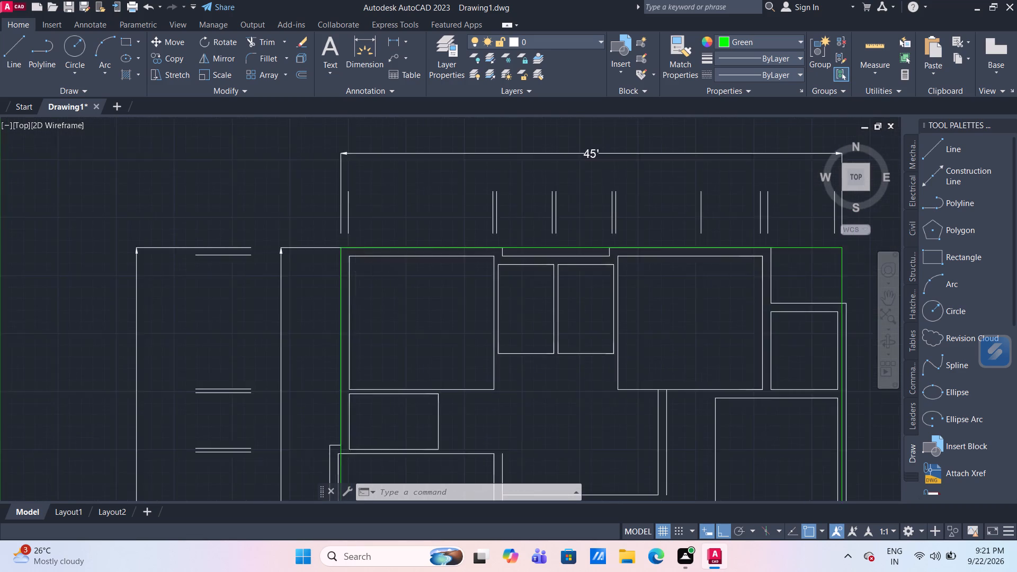
# Move the four lines of the upper-left room 1" straight up toward the top outer wall.
pyautogui.scroll(3, 434, 346)
pyautogui.moveTo(482, 348); pyautogui.dragTo(471, 336)
pyautogui.click(412, 289)
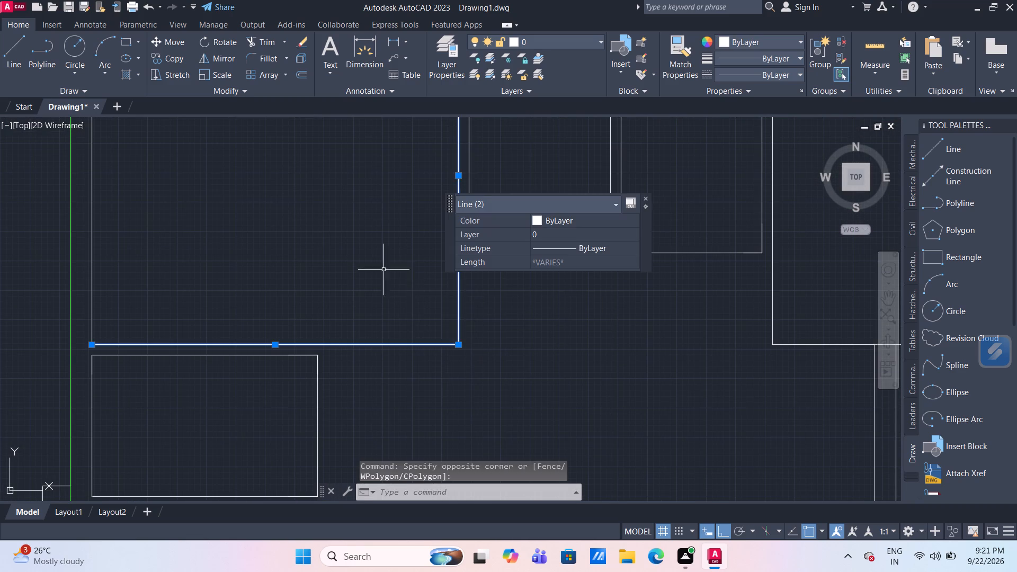
pyautogui.scroll(-1, 309, 230)
pyautogui.moveTo(314, 235); pyautogui.dragTo(334, 385, button='middle')
pyautogui.click(210, 259)
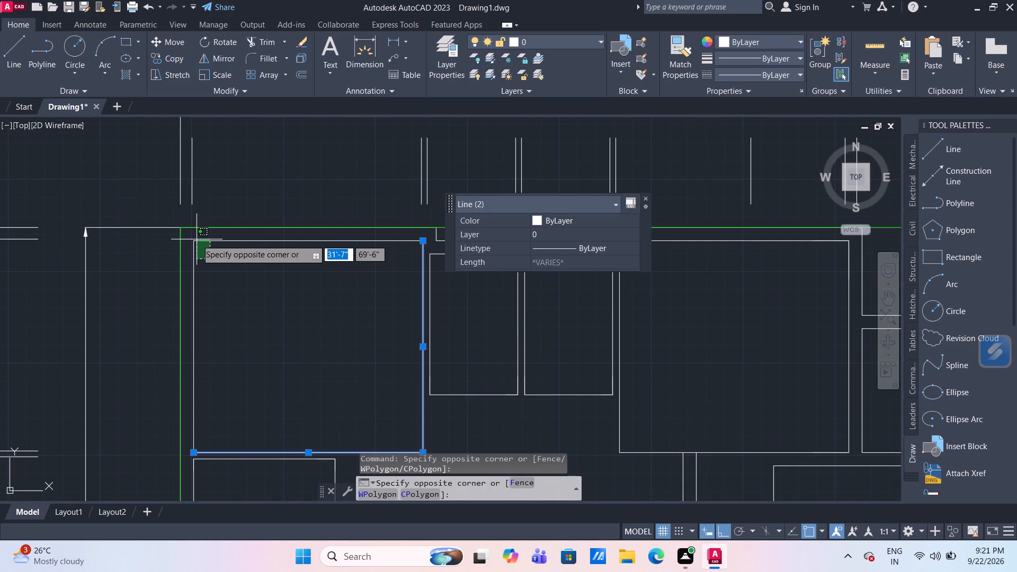
pyautogui.click(186, 238)
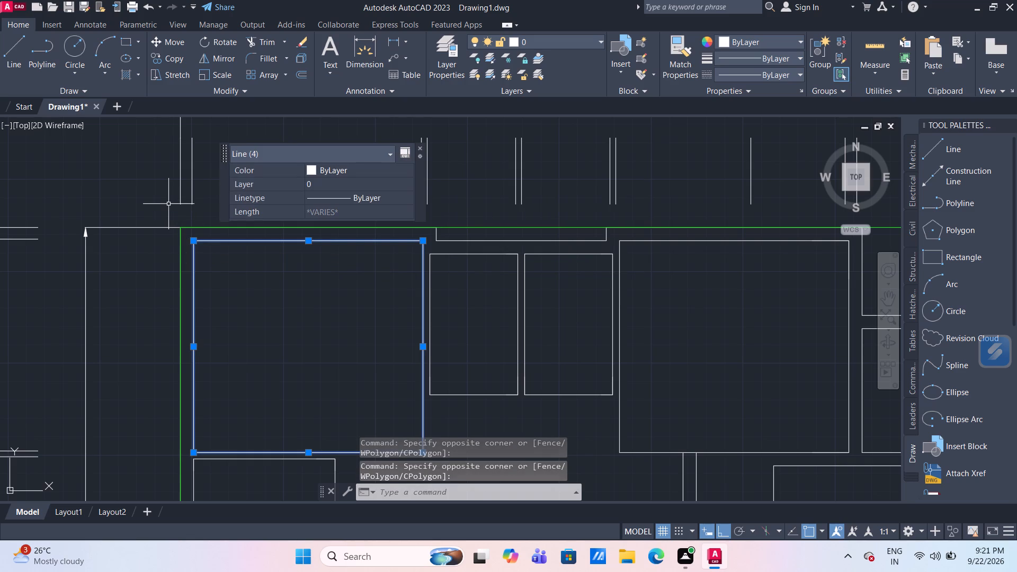
pyautogui.press('m')
pyautogui.press('Return')
pyautogui.scroll(1, 190, 233)
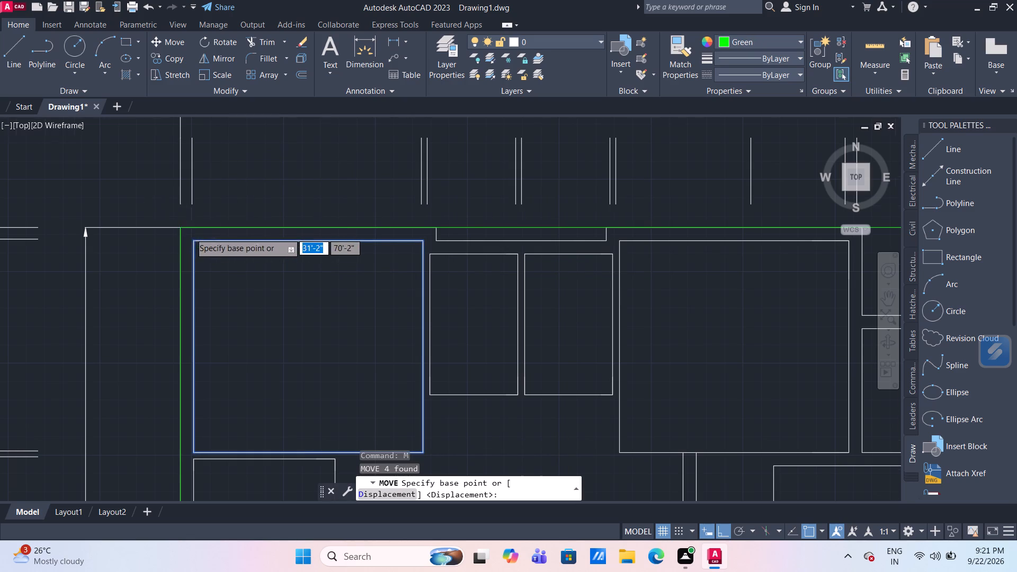
pyautogui.scroll(3, 190, 233)
pyautogui.click(204, 280)
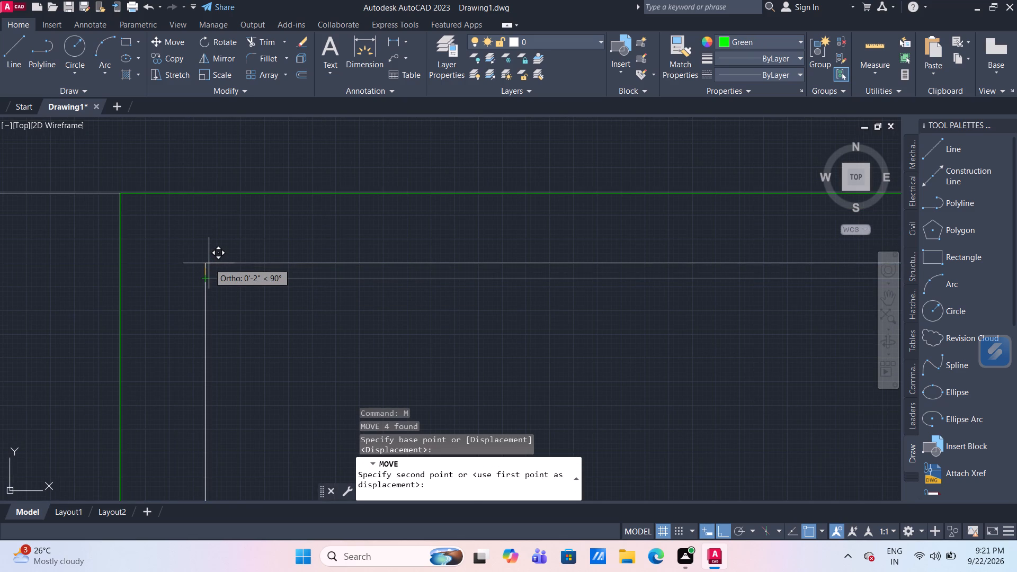
pyautogui.write('1"')
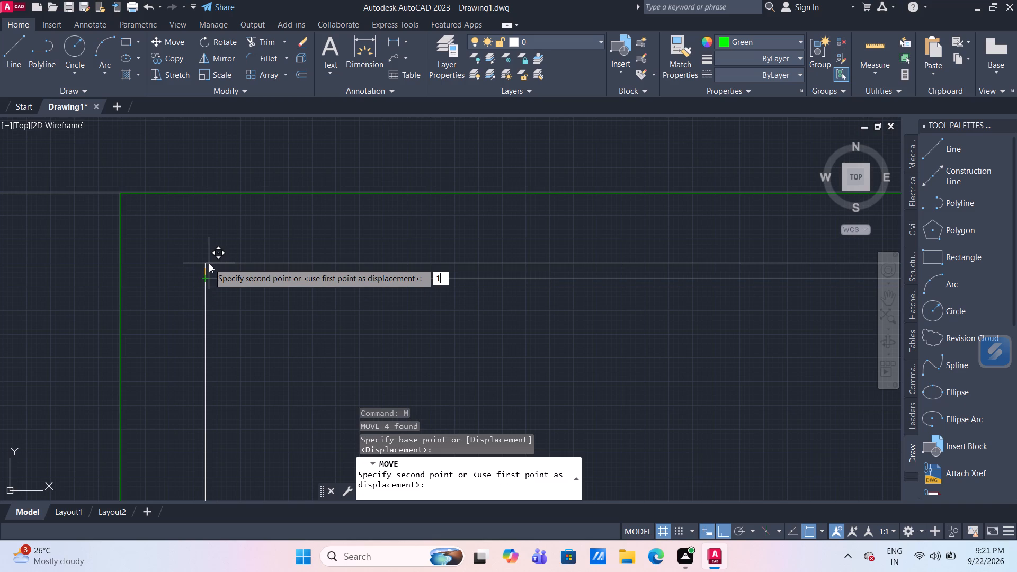
pyautogui.press('Return')
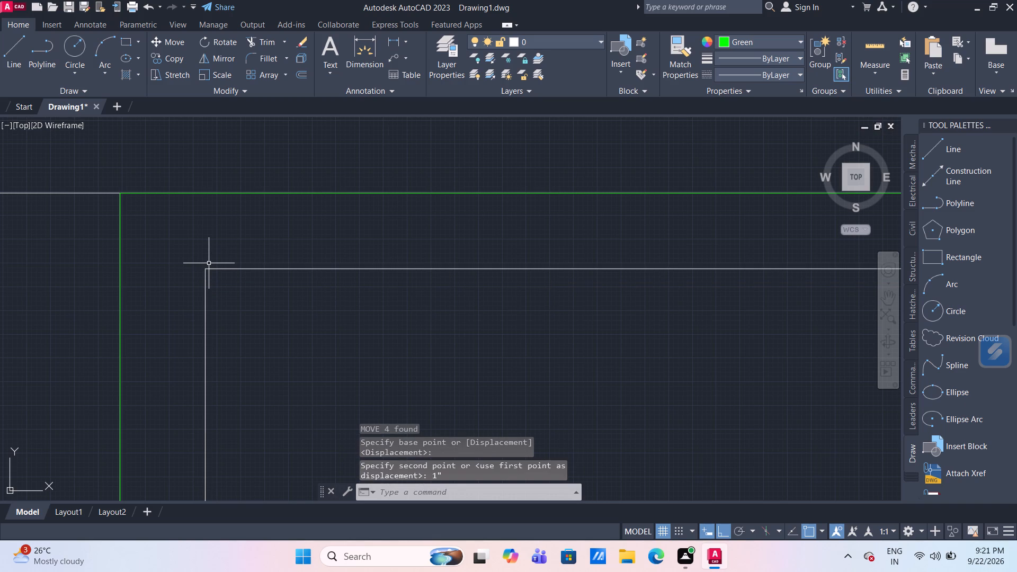
# Move the four lines of the upper-left room 1" straight left toward the green boundary's left side.
pyautogui.scroll(-4, 297, 275)
pyautogui.moveTo(377, 314); pyautogui.dragTo(354, 266, button='middle')
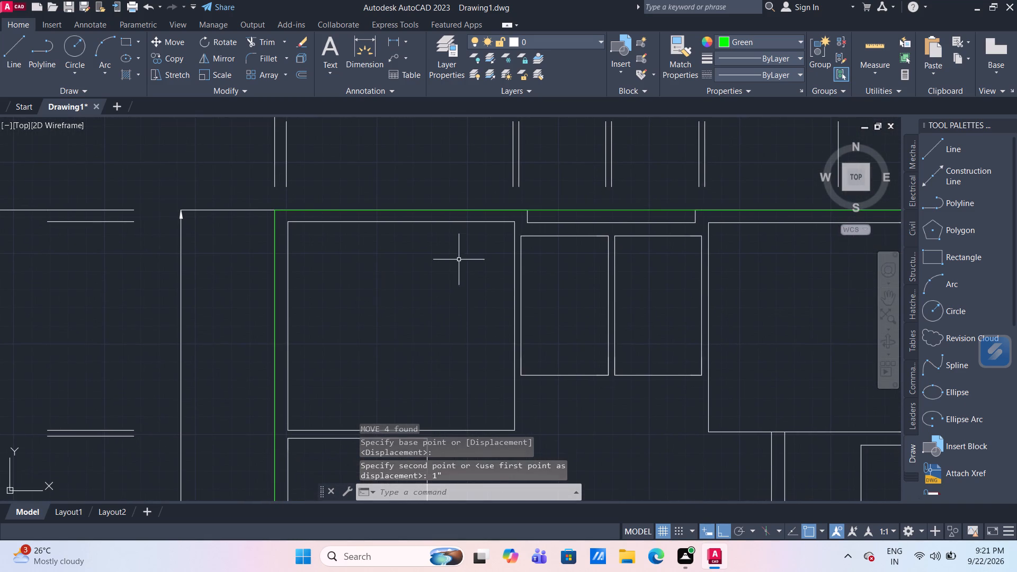
pyautogui.scroll(1, 486, 296)
pyautogui.moveTo(486, 296); pyautogui.dragTo(433, 194, button='middle')
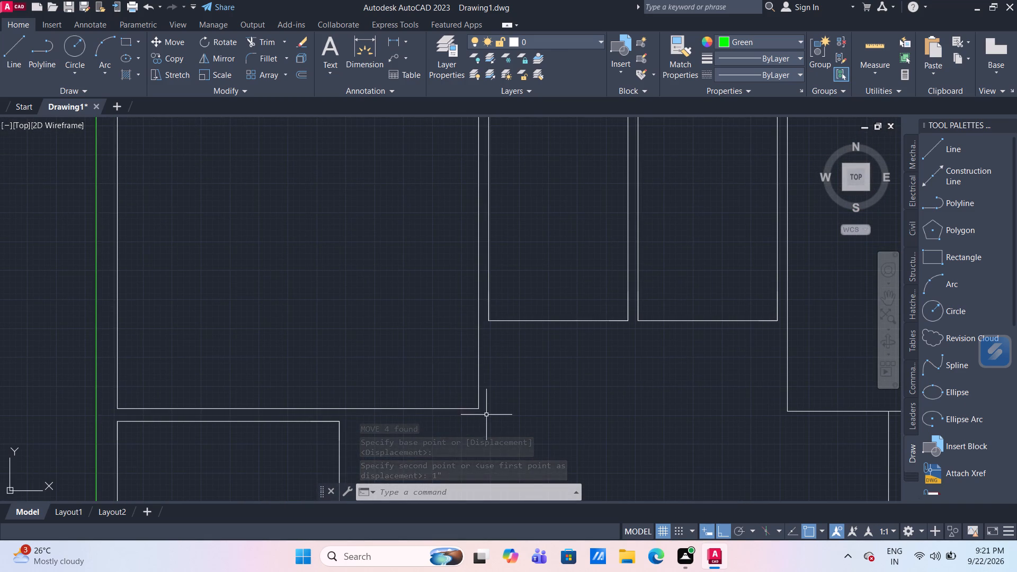
pyautogui.moveTo(486, 415); pyautogui.dragTo(485, 405)
pyautogui.click(436, 347)
pyautogui.moveTo(246, 221); pyautogui.dragTo(306, 377, button='middle')
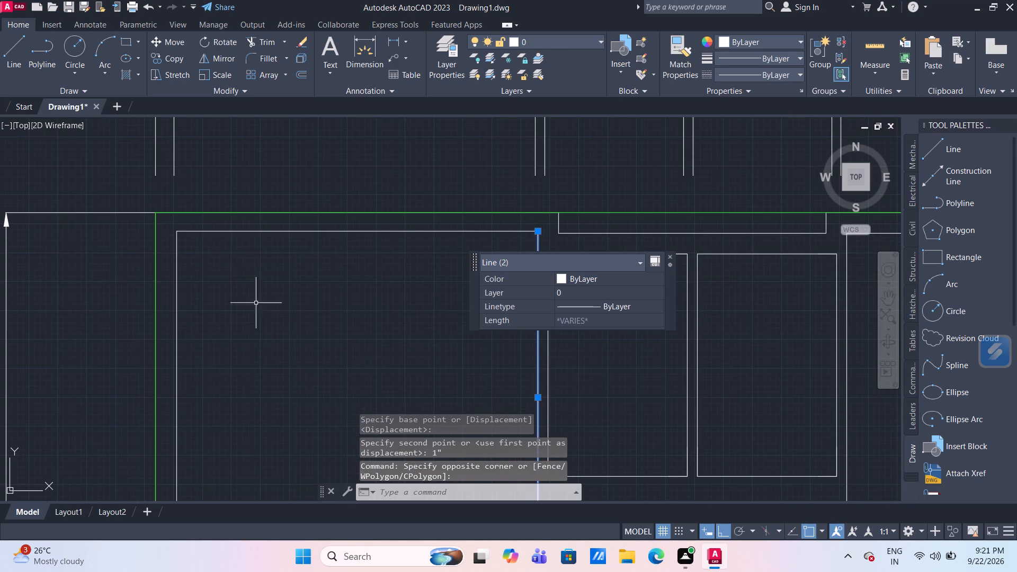
pyautogui.click(218, 260)
pyautogui.click(168, 228)
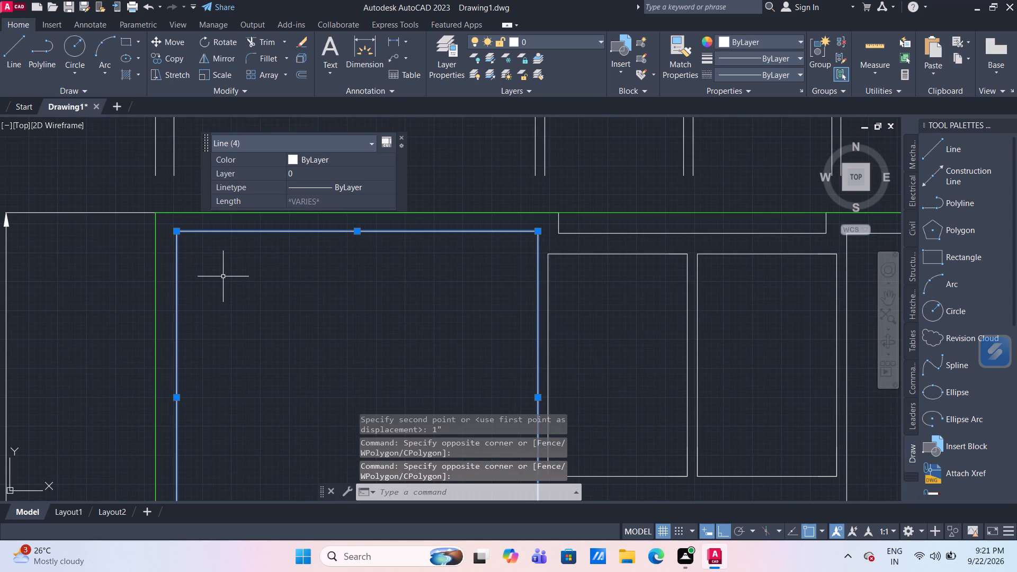
pyautogui.write("m'")
pyautogui.press('Return')
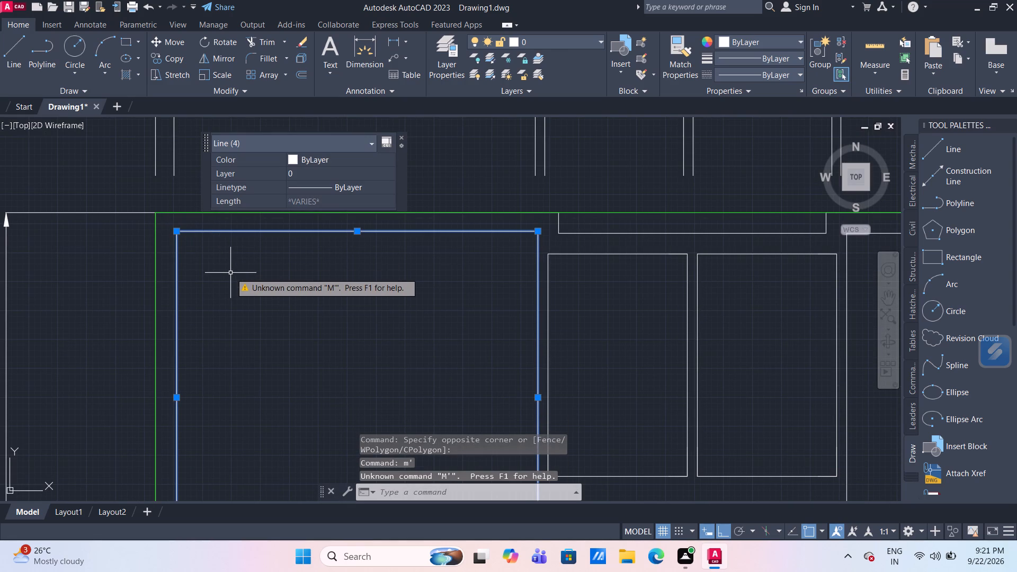
pyautogui.press('m')
pyautogui.press('Return')
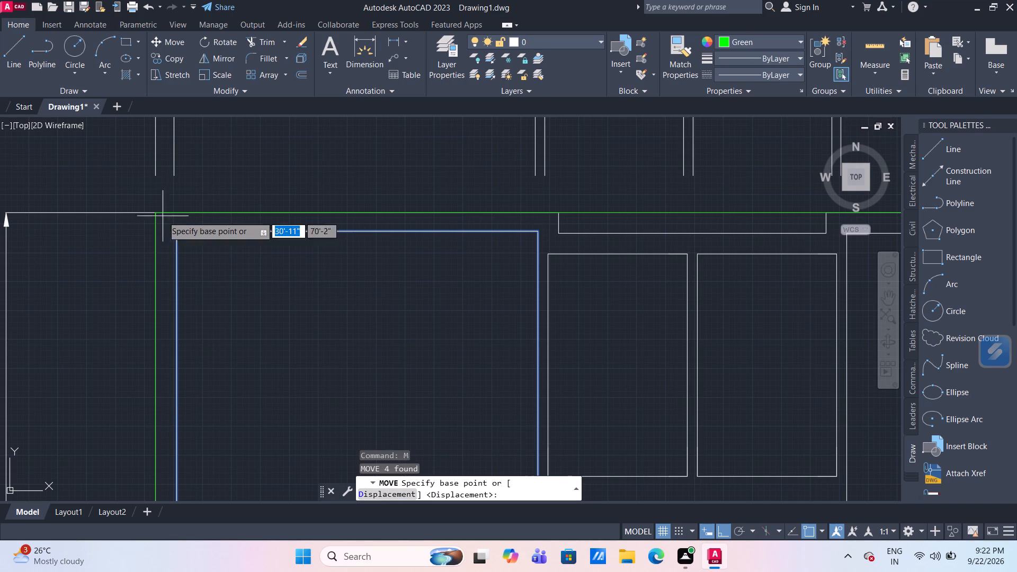
pyautogui.scroll(2, 164, 224)
pyautogui.click(193, 242)
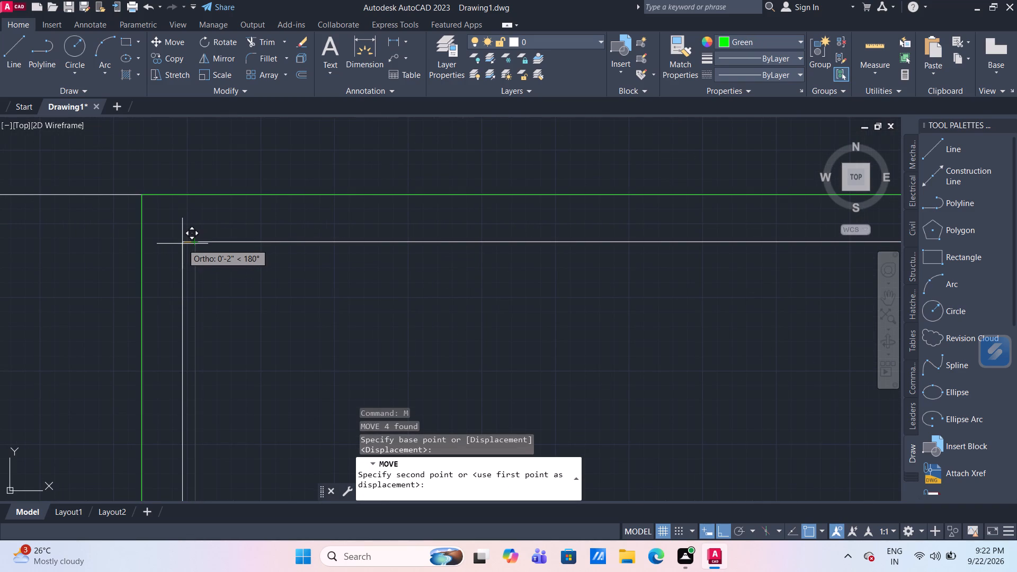
pyautogui.write('1"')
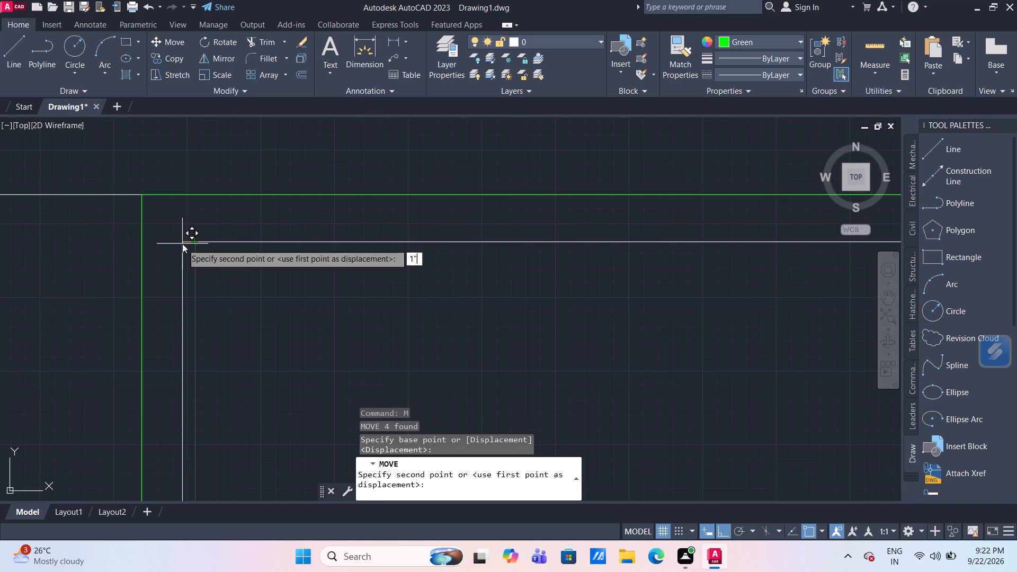
pyautogui.press('Return')
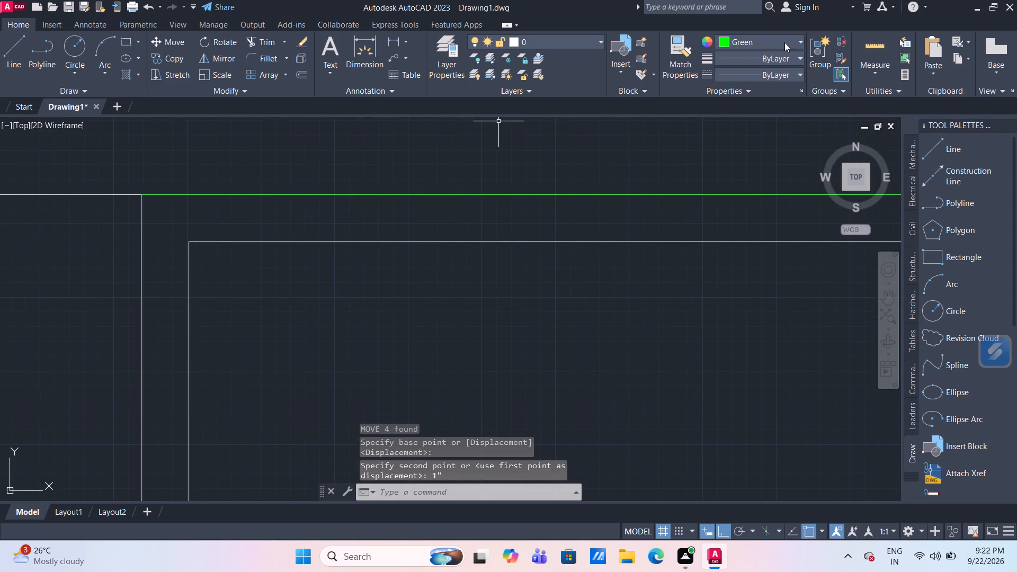
# Measure the upper-left room's sides and examine how the rooms along the top line up with the green boundary.
pyautogui.click(875, 46)
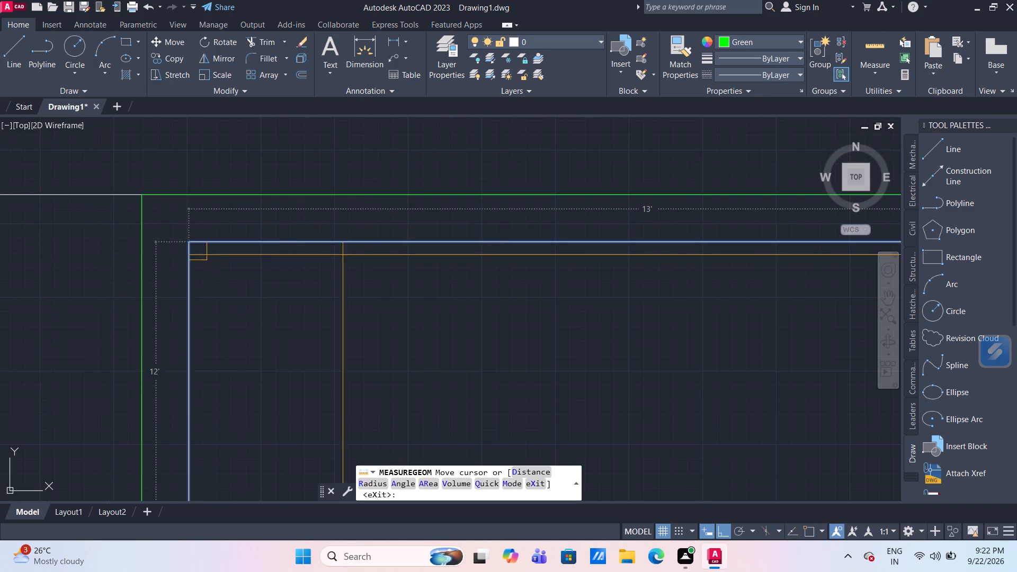
pyautogui.press('Escape')
pyautogui.moveTo(536, 339); pyautogui.dragTo(526, 331, button='middle')
pyautogui.scroll(-4, 536, 339)
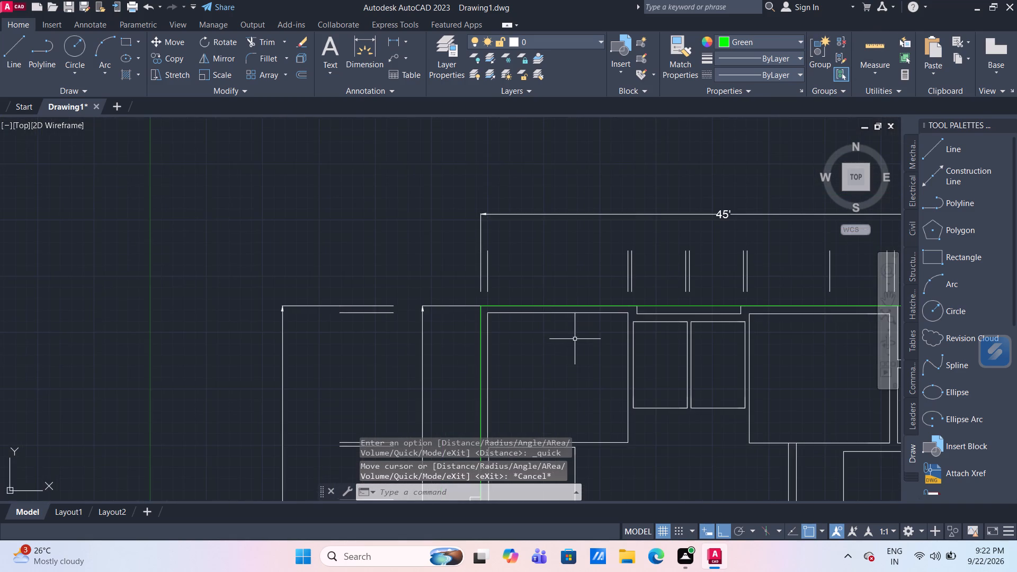
pyautogui.moveTo(570, 336); pyautogui.dragTo(379, 233, button='middle')
pyautogui.scroll(1, 431, 234)
pyautogui.scroll(1, 525, 233)
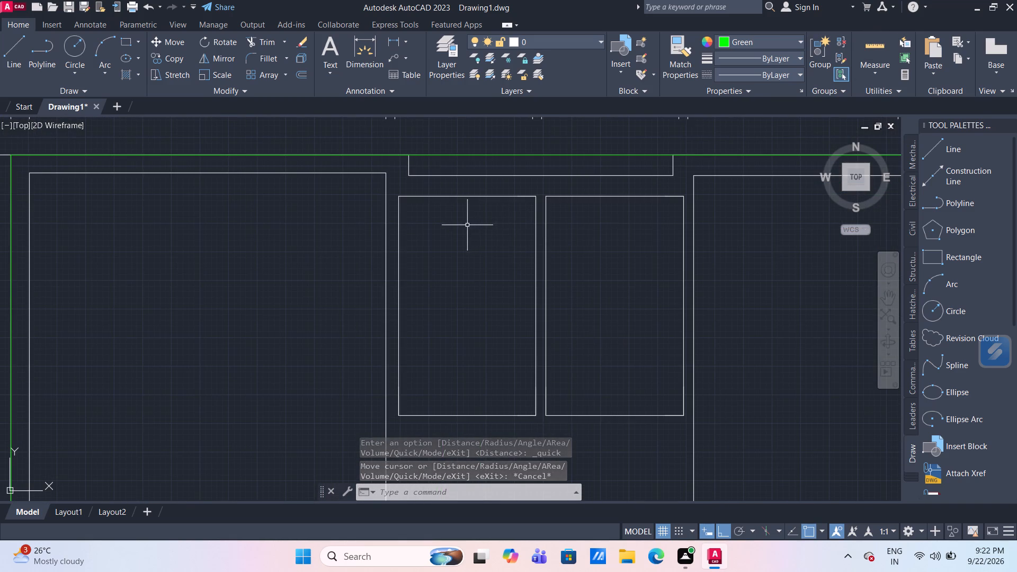
pyautogui.moveTo(466, 225); pyautogui.dragTo(448, 252, button='middle')
pyautogui.scroll(-1, 538, 265)
pyautogui.moveTo(569, 275); pyautogui.dragTo(487, 244, button='middle')
pyautogui.scroll(-1, 557, 266)
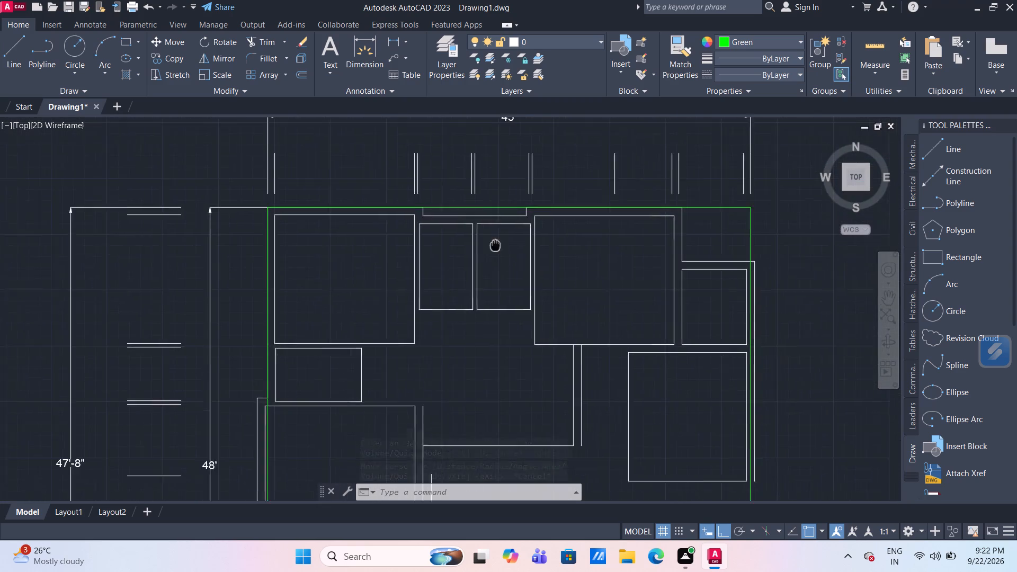
pyautogui.moveTo(487, 244); pyautogui.dragTo(442, 247, button='middle')
pyautogui.scroll(1, 442, 247)
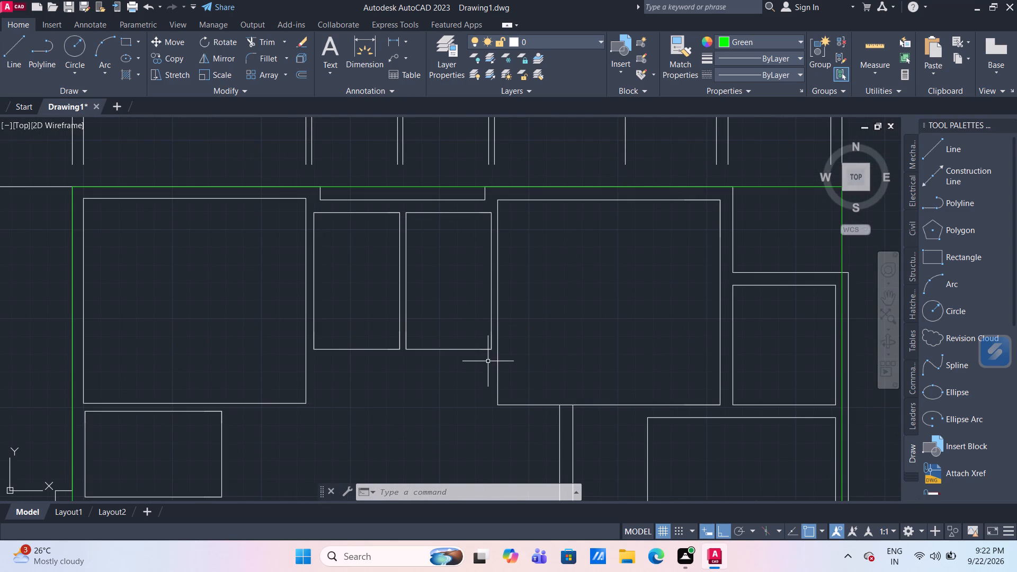
# Move the two narrow rooms, the large room beside them and the small far-right room together 1" straight up.
pyautogui.moveTo(494, 361); pyautogui.dragTo(492, 356)
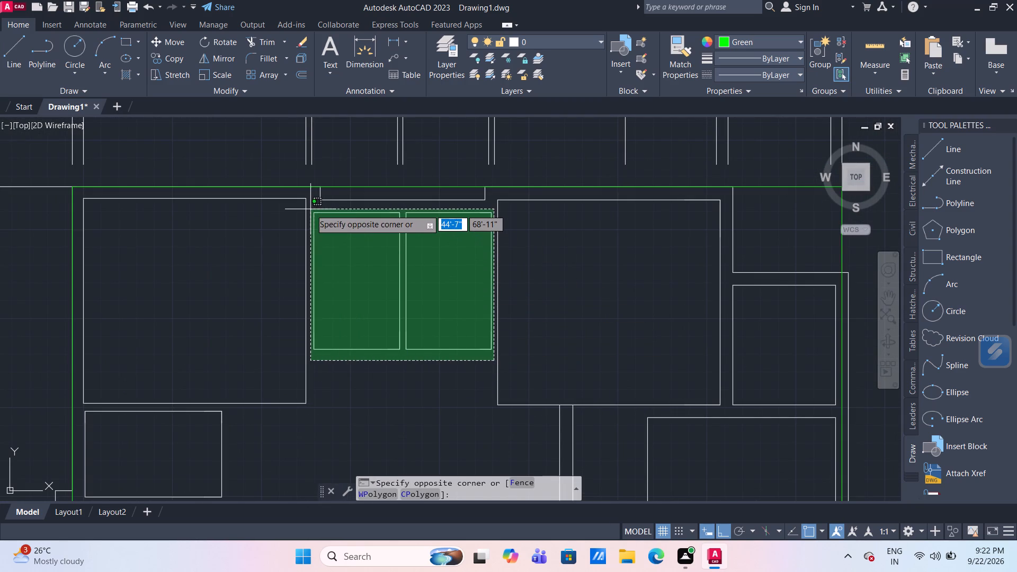
pyautogui.click(310, 209)
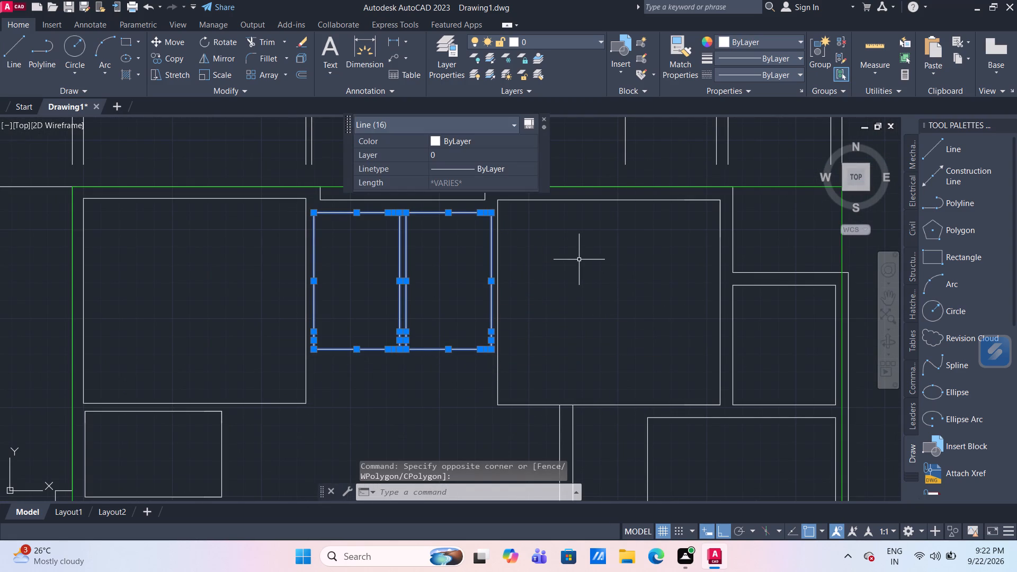
pyautogui.moveTo(563, 248); pyautogui.dragTo(555, 243)
pyautogui.click(494, 198)
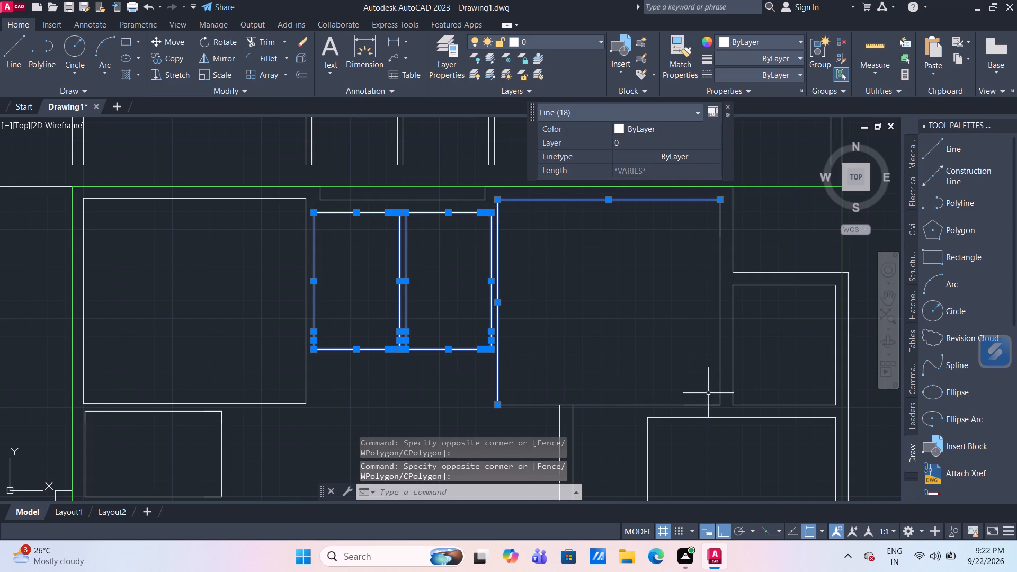
pyautogui.moveTo(724, 409); pyautogui.dragTo(718, 405)
pyautogui.click(679, 365)
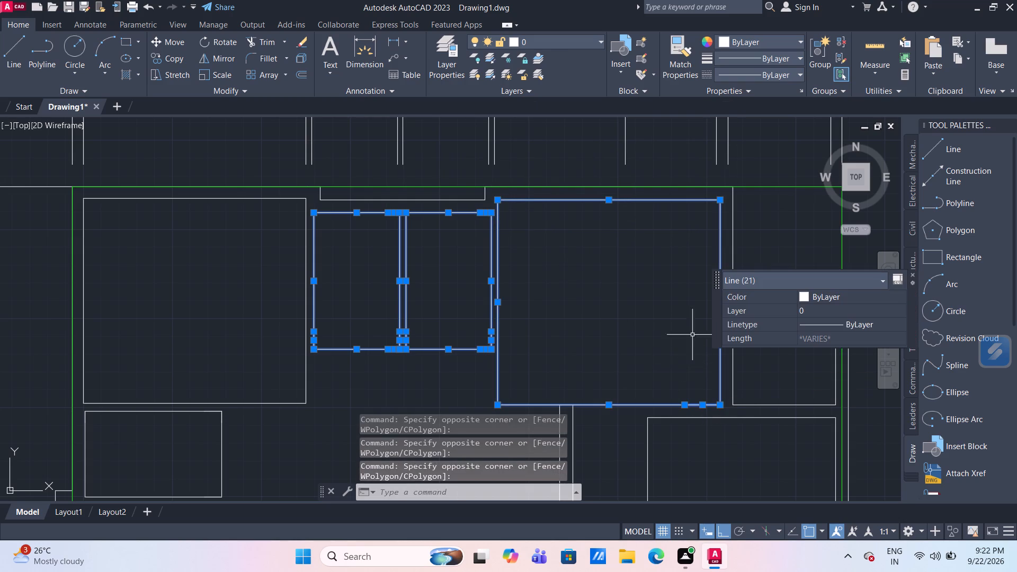
pyautogui.moveTo(692, 314); pyautogui.dragTo(427, 294, button='middle')
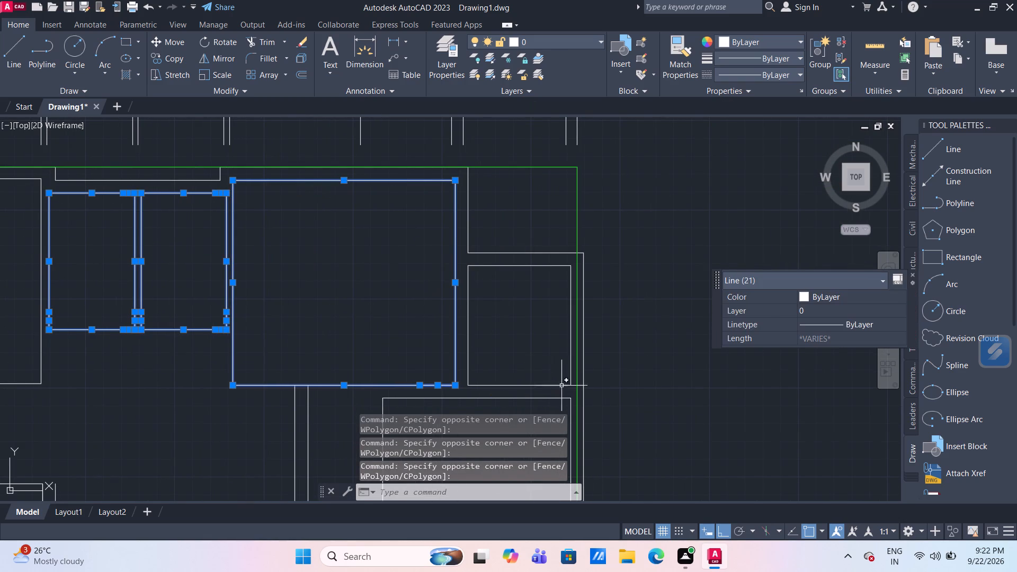
pyautogui.click(573, 391)
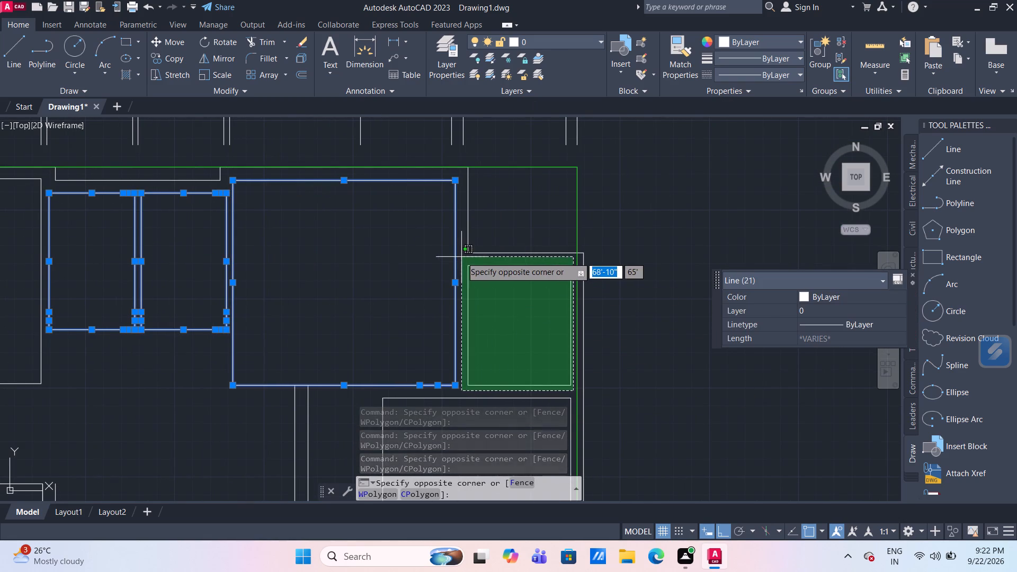
pyautogui.click(465, 262)
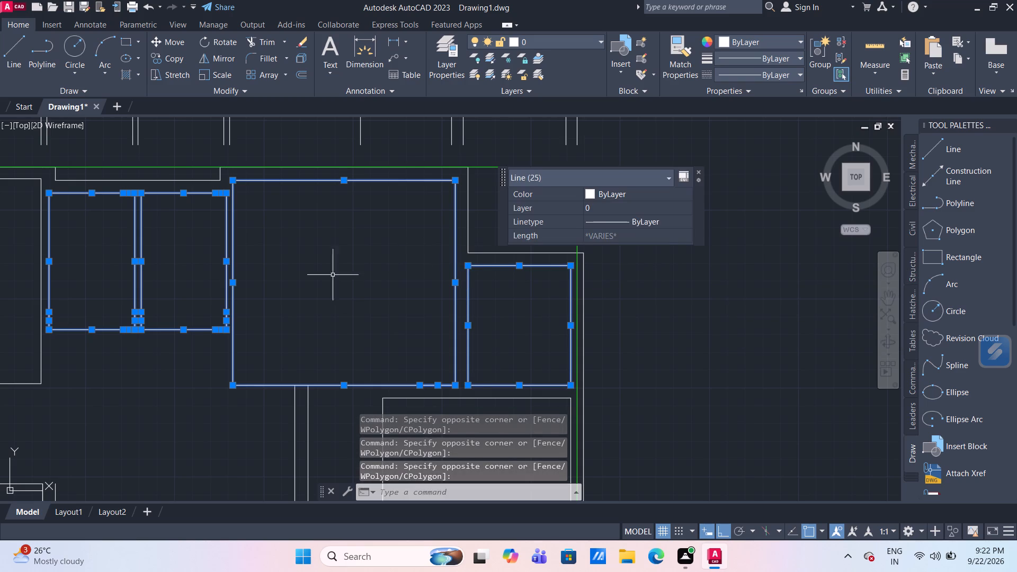
pyautogui.moveTo(326, 276); pyautogui.dragTo(439, 285, button='middle')
pyautogui.scroll(-1, 436, 285)
pyautogui.scroll(2, 298, 261)
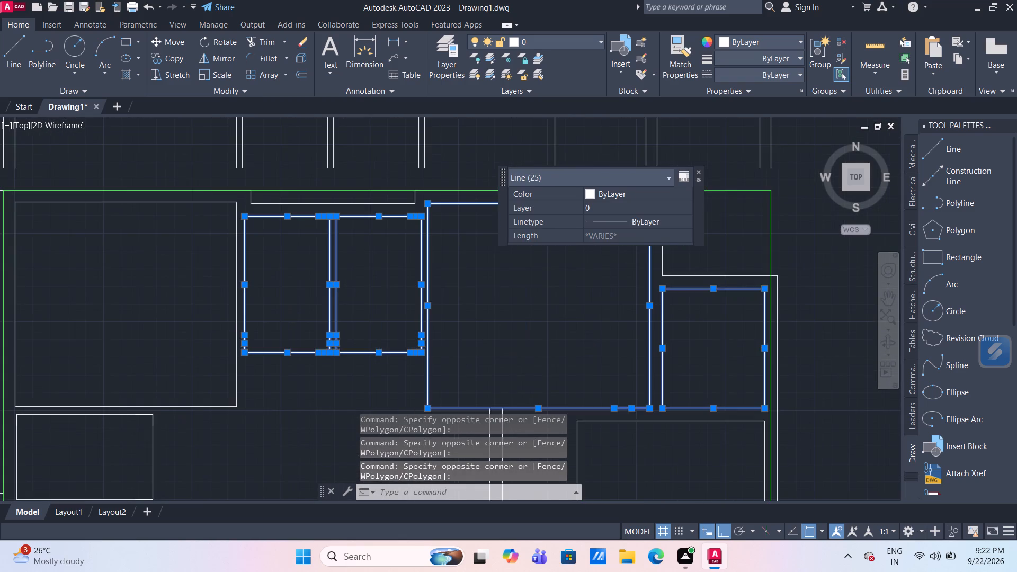
pyautogui.moveTo(302, 261); pyautogui.dragTo(355, 350, button='middle')
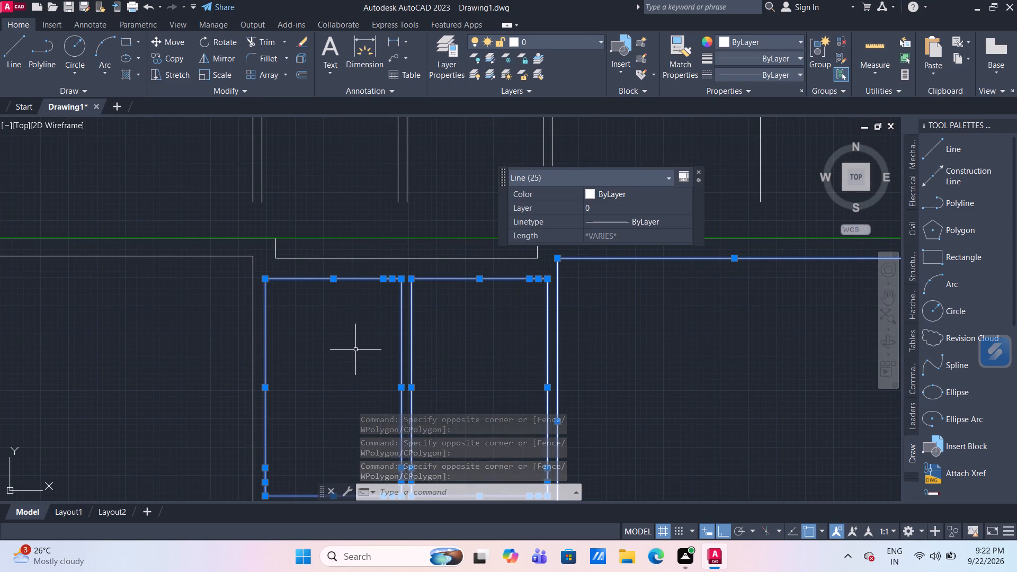
pyautogui.press('m')
pyautogui.press('Return')
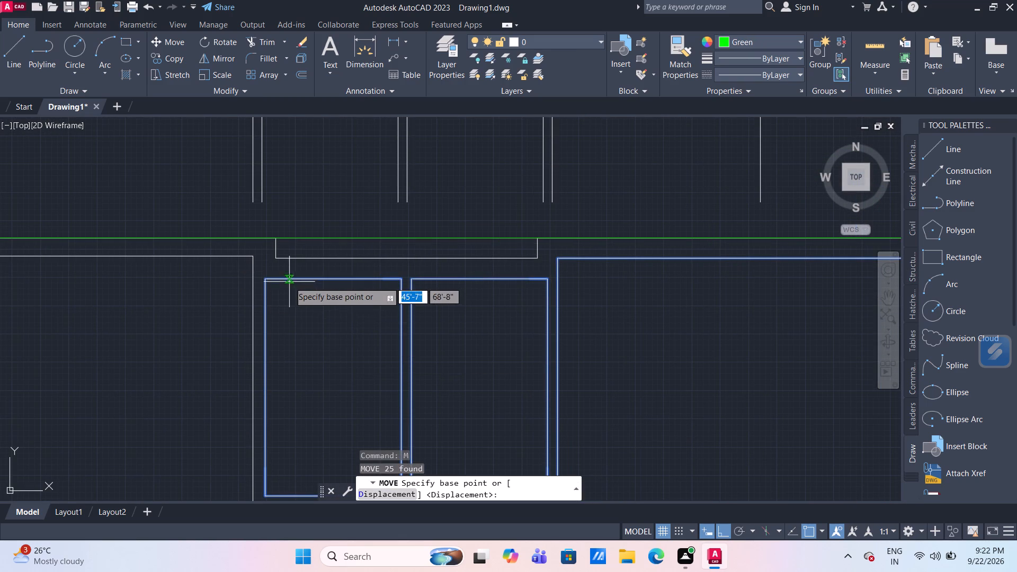
pyautogui.scroll(2, 289, 282)
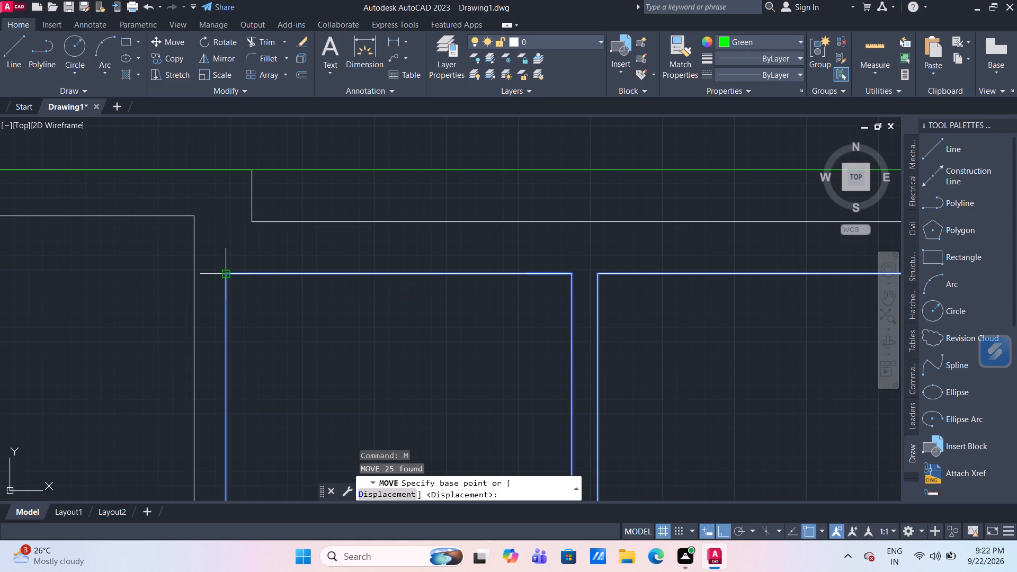
pyautogui.click(229, 274)
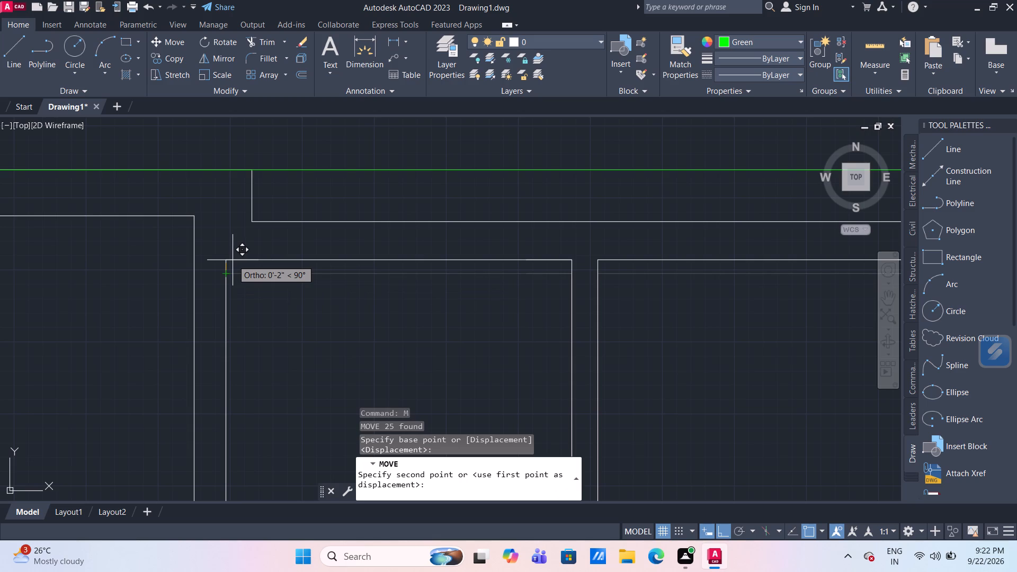
pyautogui.write('1"')
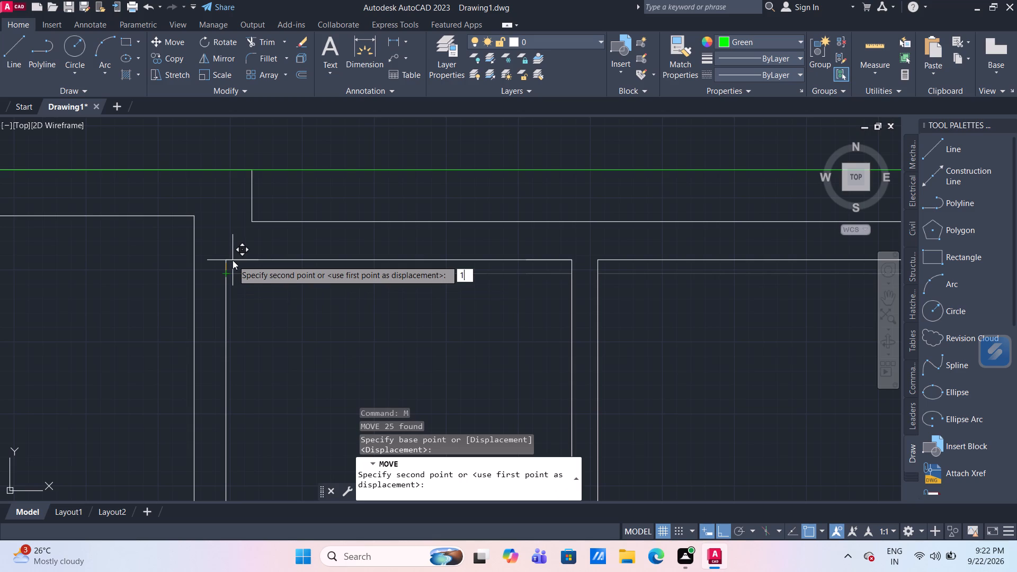
pyautogui.press('Return')
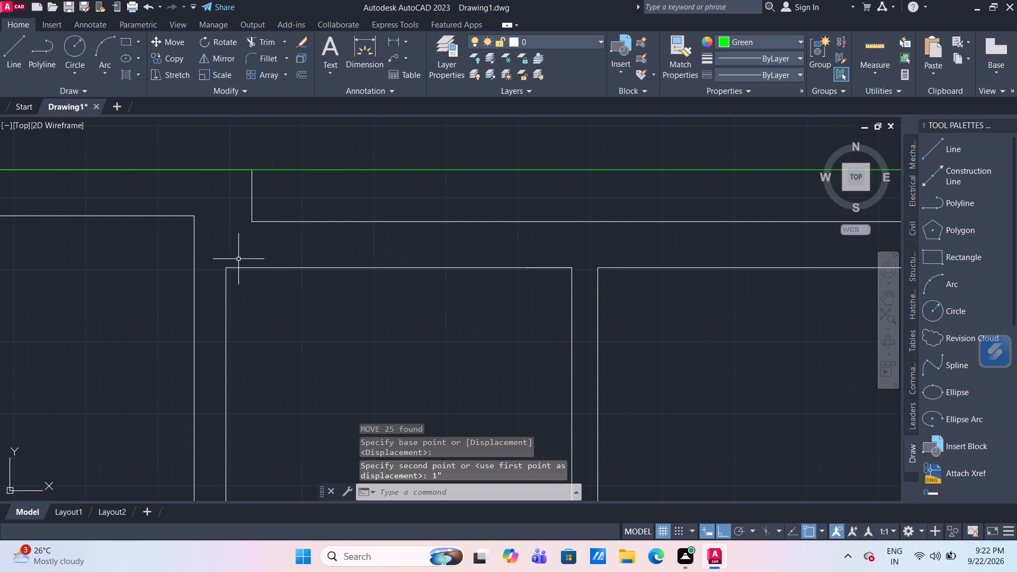
# Move all lines of the left narrow room 0.5" straight left toward the large upper-left room.
pyautogui.moveTo(353, 263); pyautogui.dragTo(352, 259, button='middle')
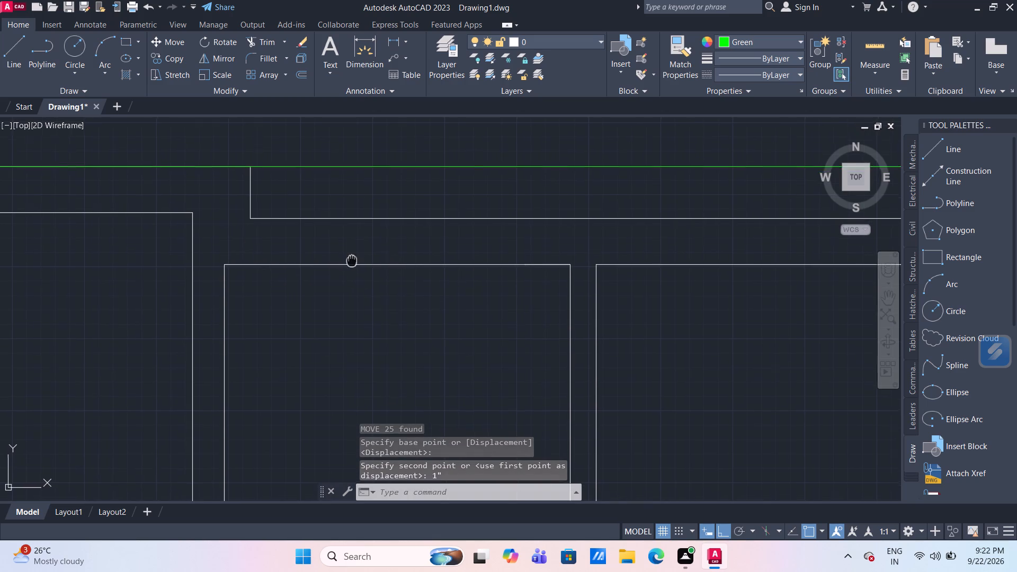
pyautogui.moveTo(352, 259); pyautogui.dragTo(320, 198, button='middle')
pyautogui.scroll(-2, 321, 205)
pyautogui.moveTo(382, 269); pyautogui.dragTo(308, 160, button='middle')
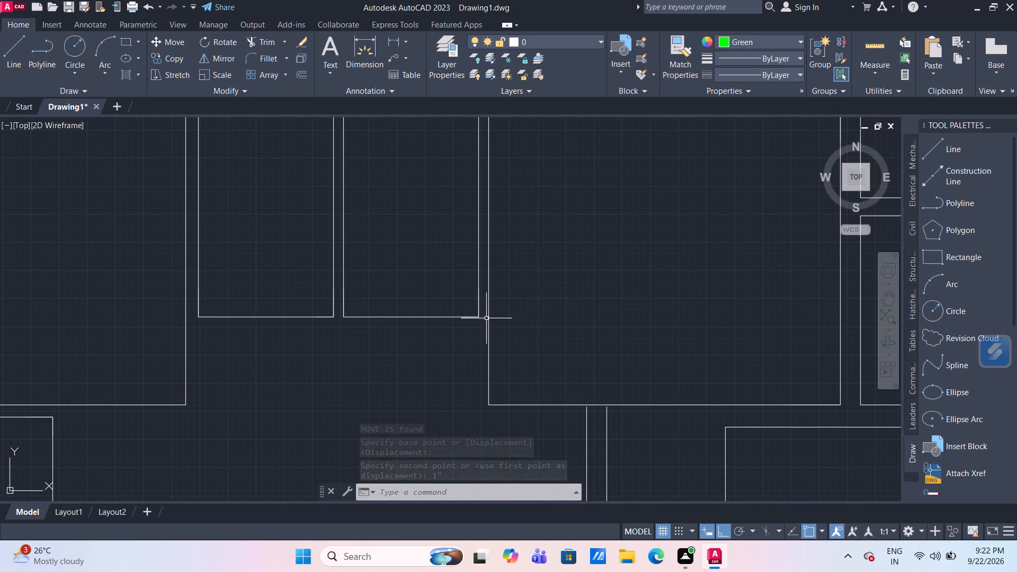
pyautogui.scroll(1, 290, 234)
pyautogui.moveTo(289, 232); pyautogui.dragTo(279, 267, button='middle')
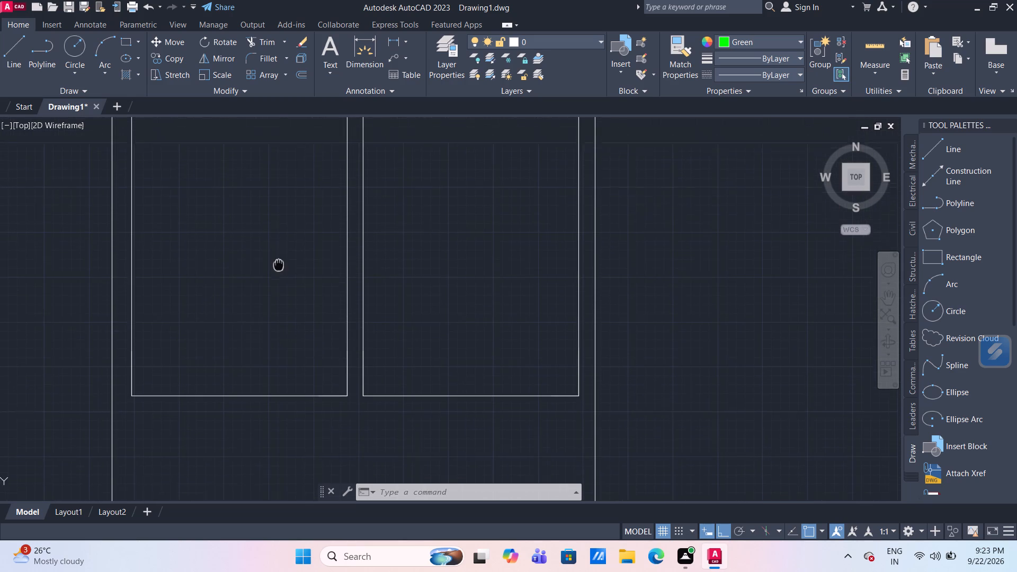
pyautogui.moveTo(279, 267); pyautogui.dragTo(279, 267, button='middle')
pyautogui.scroll(-1, 327, 376)
pyautogui.click(344, 400)
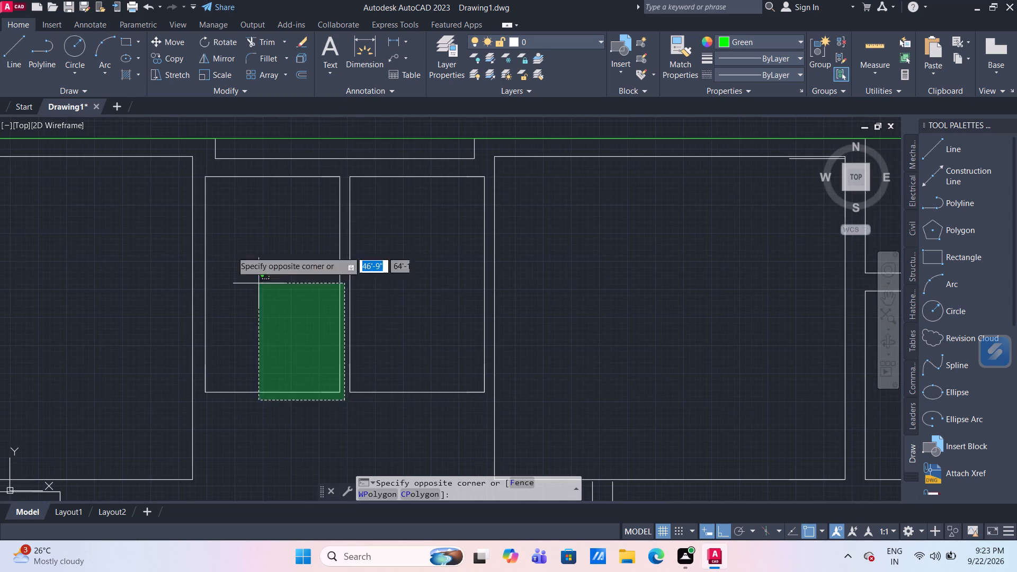
pyautogui.click(201, 169)
pyautogui.scroll(2, 253, 219)
pyautogui.moveTo(265, 235); pyautogui.dragTo(405, 374, button='middle')
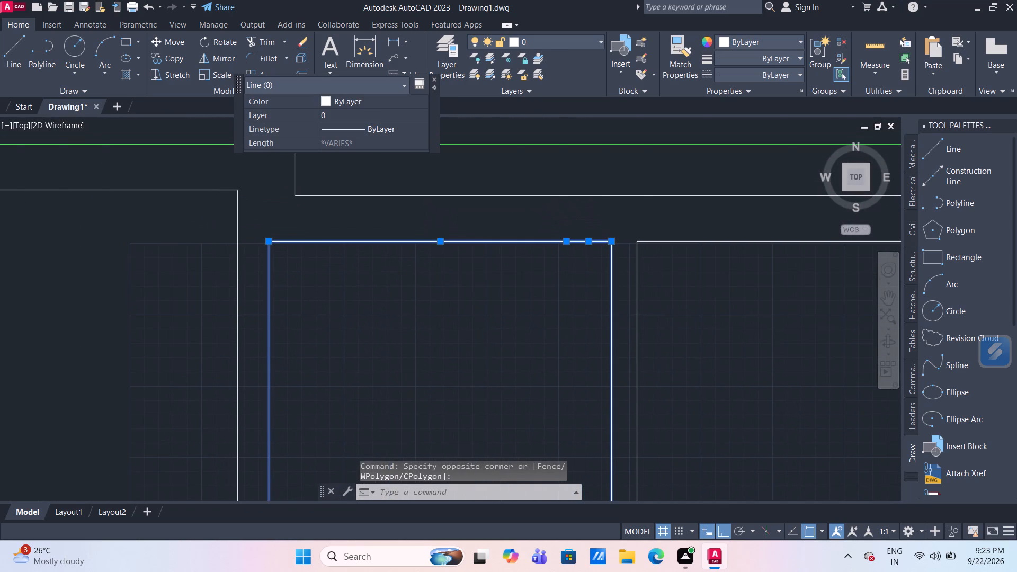
pyautogui.press('m')
pyautogui.press('Return')
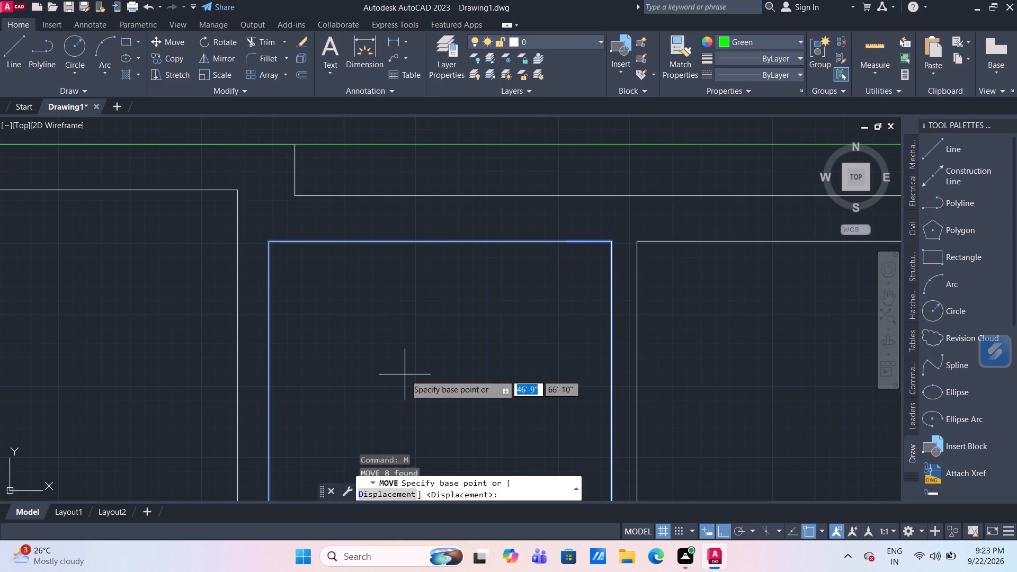
pyautogui.click(267, 245)
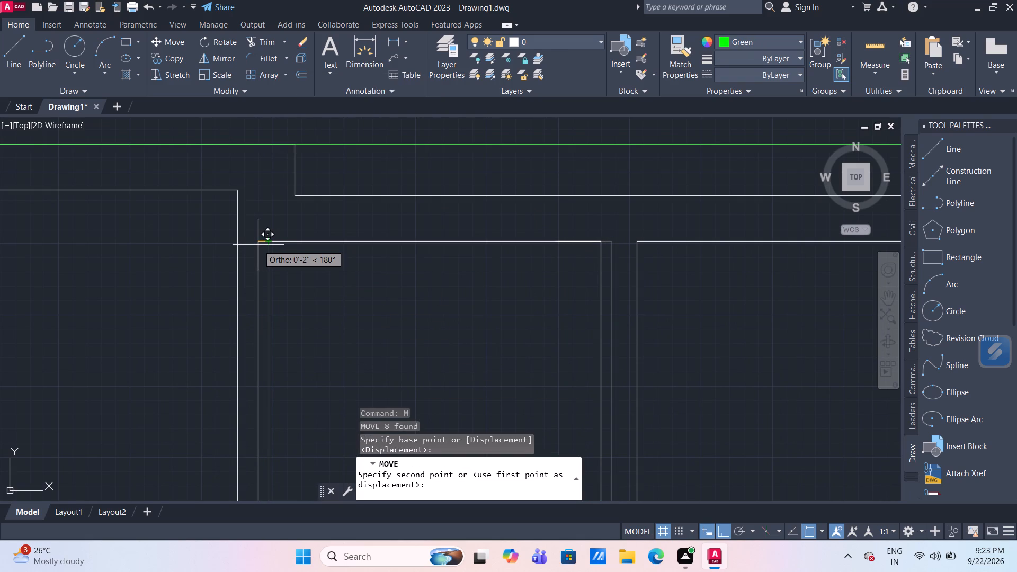
pyautogui.write('0.5"')
pyautogui.press('Return')
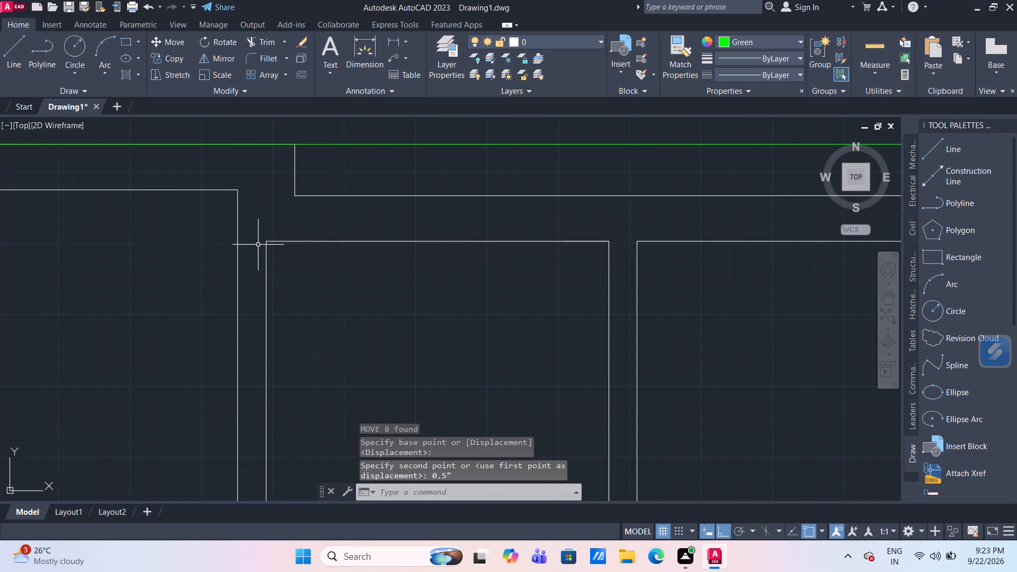
# Draw a 4" guide line rightward from the left narrow room's top-right corner, with a segment about 4" long going up from its end.
pyautogui.scroll(-1, 322, 249)
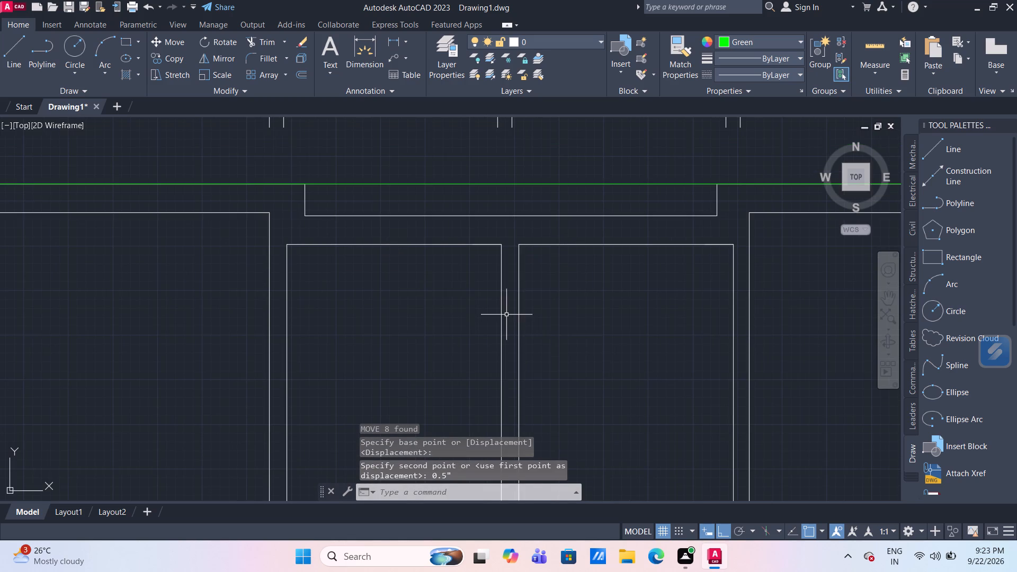
pyautogui.moveTo(507, 315); pyautogui.dragTo(427, 261, button='middle')
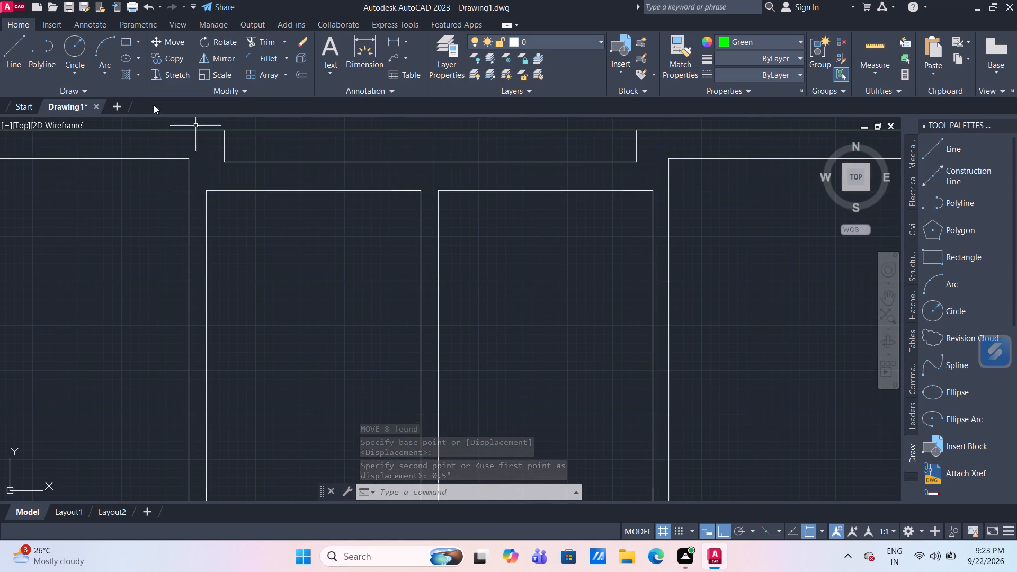
pyautogui.click(9, 60)
pyautogui.scroll(2, 351, 196)
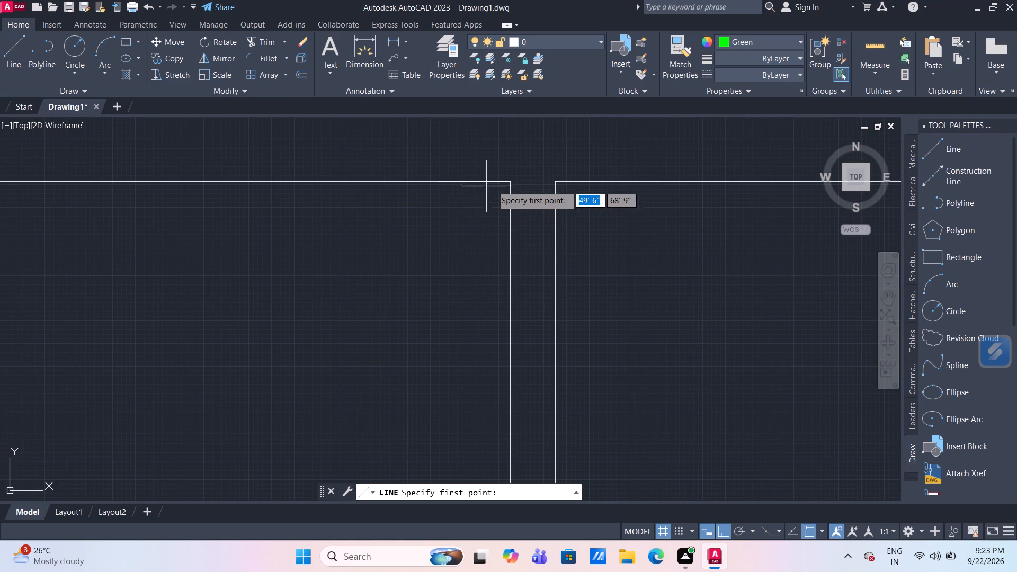
pyautogui.click(507, 182)
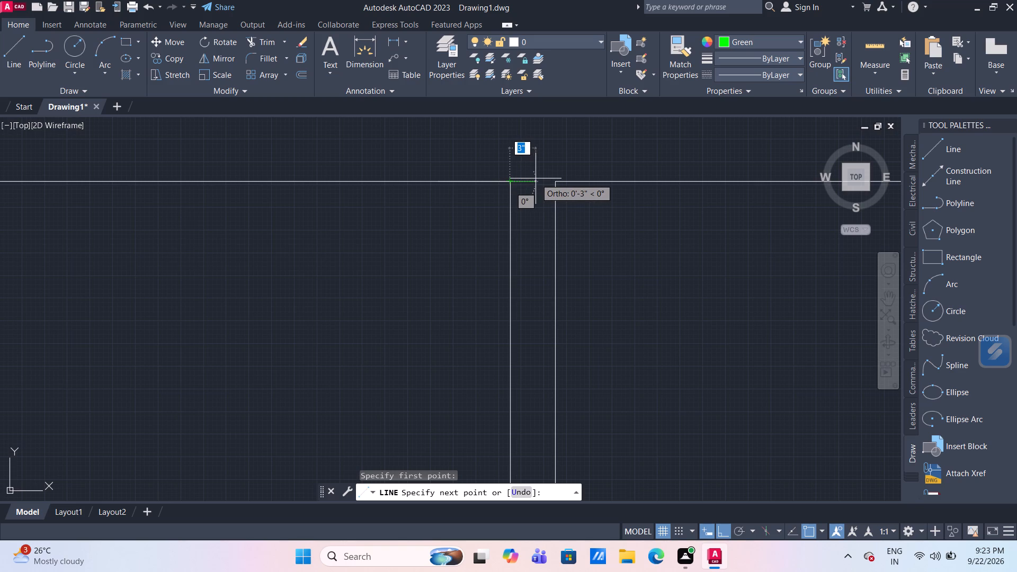
pyautogui.write('4"')
pyautogui.press('Return')
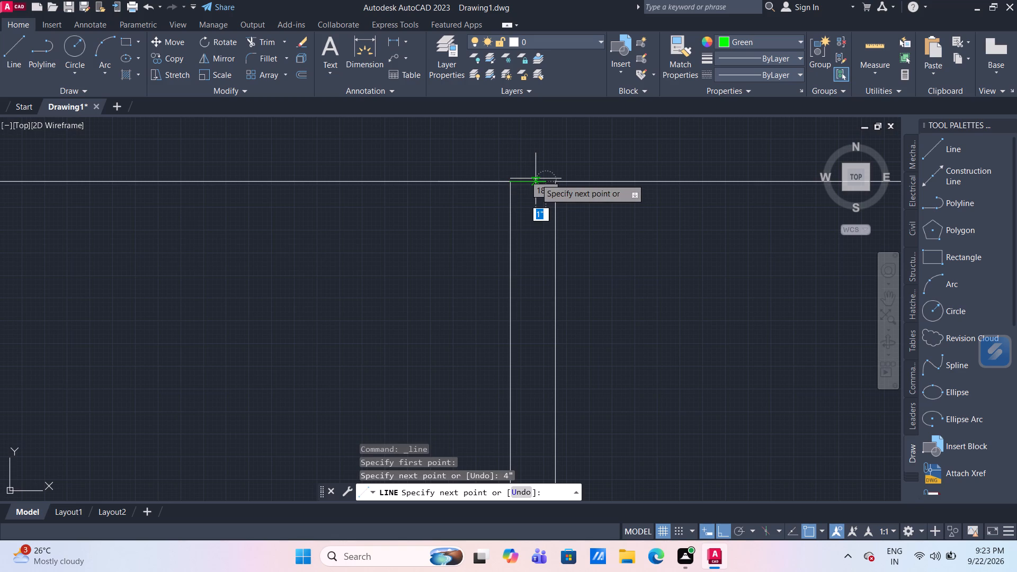
pyautogui.click(531, 148)
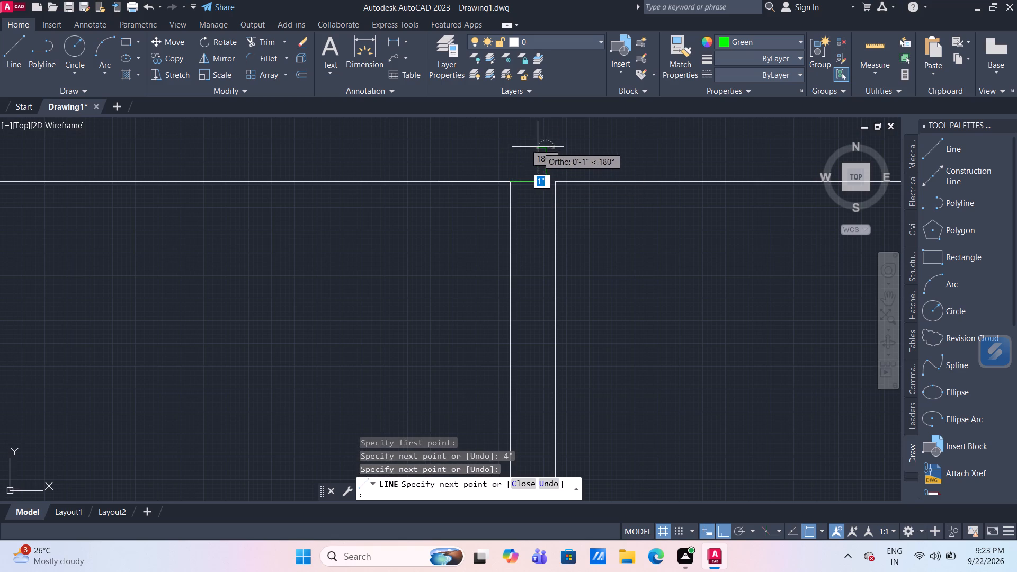
pyautogui.press('Escape')
# Move the right narrow room's lines straight left about 1" so its top-left corner meets the end of the 4" guide line.
pyautogui.scroll(-2, 566, 158)
pyautogui.moveTo(589, 195); pyautogui.dragTo(475, 202, button='middle')
pyautogui.click(475, 199)
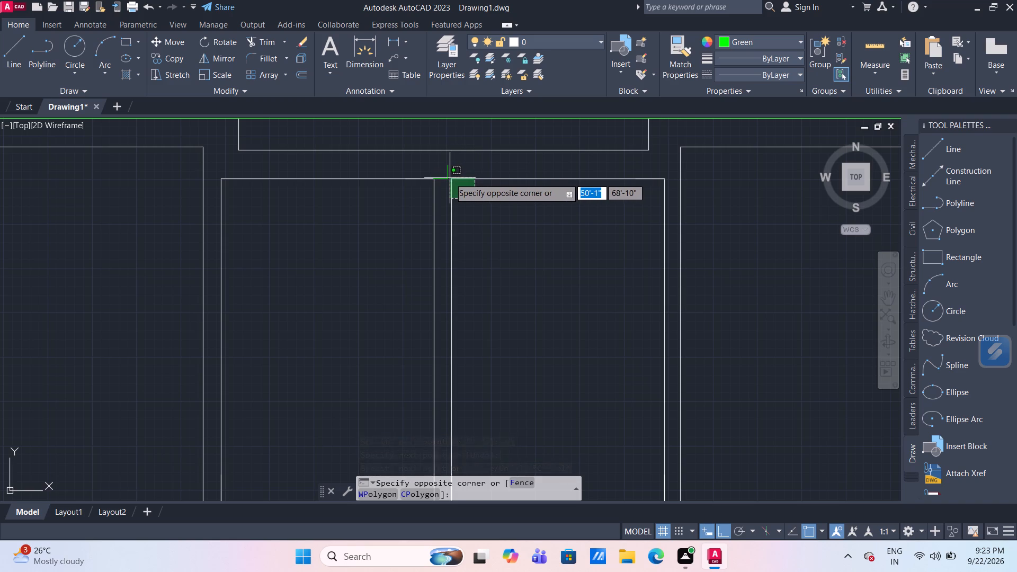
pyautogui.click(450, 178)
pyautogui.scroll(-3, 515, 285)
pyautogui.moveTo(531, 317); pyautogui.dragTo(483, 264, button='middle')
pyautogui.scroll(2, 499, 287)
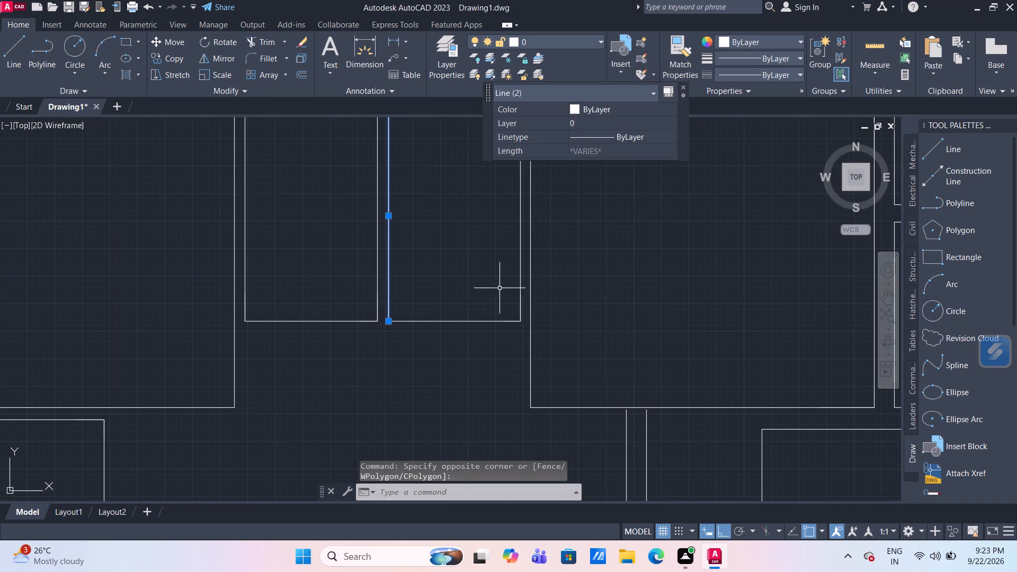
pyautogui.moveTo(523, 329); pyautogui.dragTo(518, 323)
pyautogui.click(494, 308)
pyautogui.moveTo(441, 233); pyautogui.dragTo(456, 296, button='middle')
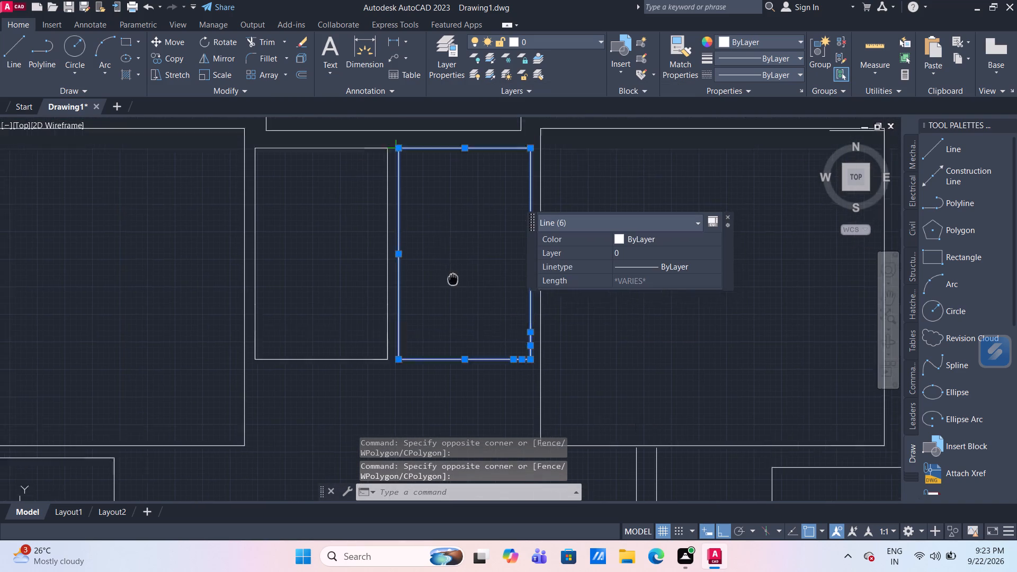
pyautogui.moveTo(456, 296); pyautogui.dragTo(475, 376, button='middle')
pyautogui.scroll(3, 462, 301)
pyautogui.moveTo(394, 165); pyautogui.dragTo(395, 289, button='middle')
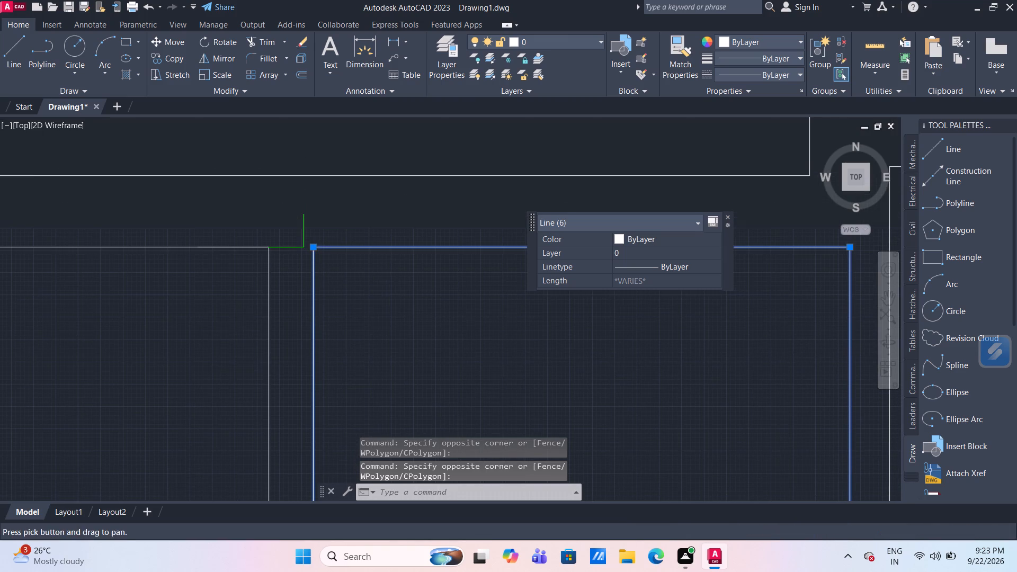
pyautogui.press('m')
pyautogui.press('Return')
pyautogui.scroll(3, 340, 267)
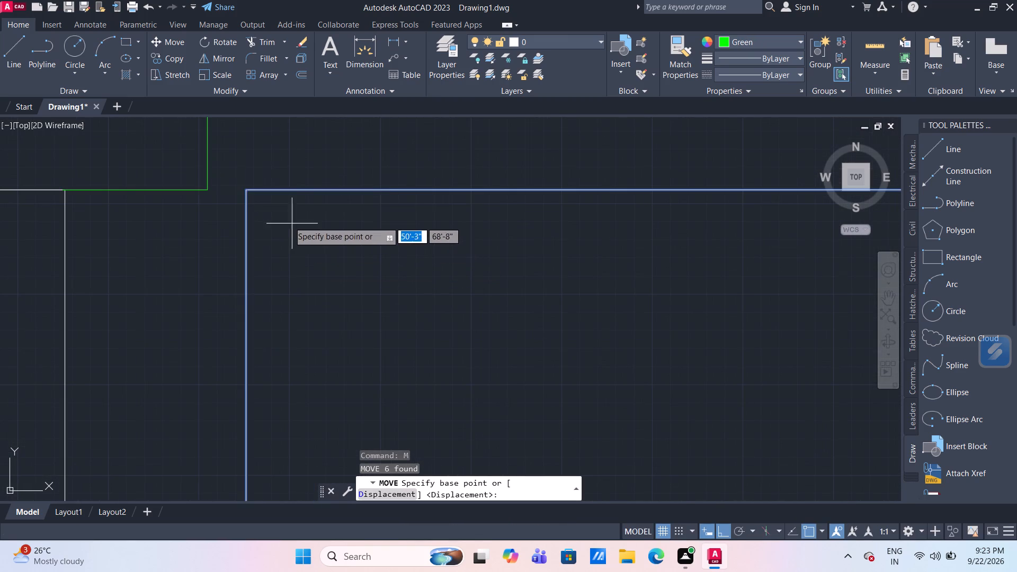
pyautogui.click(248, 190)
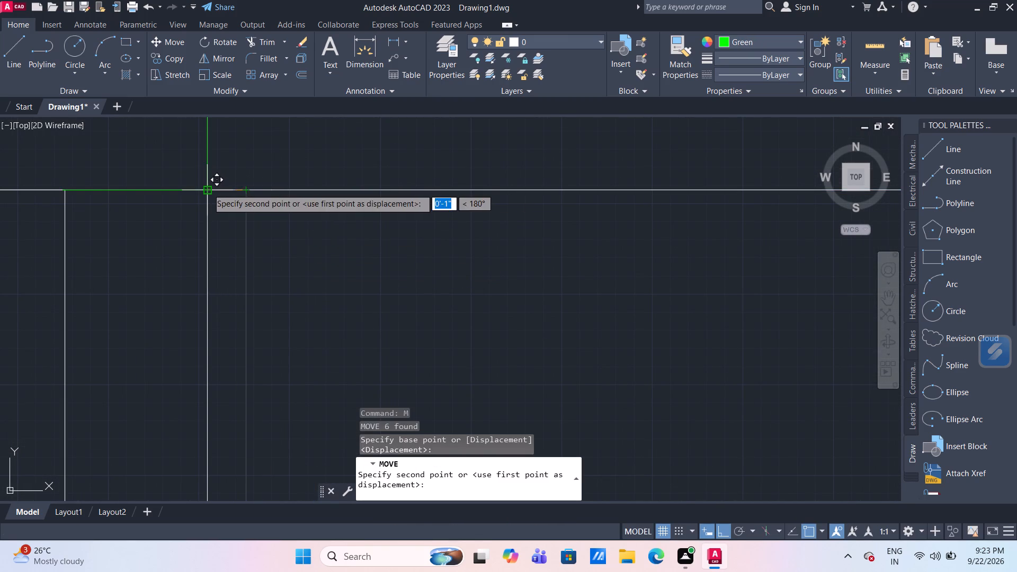
pyautogui.click(207, 189)
# Delete the short stray vertical line left inside the right narrow room's bottom-left corner.
pyautogui.scroll(-4, 330, 230)
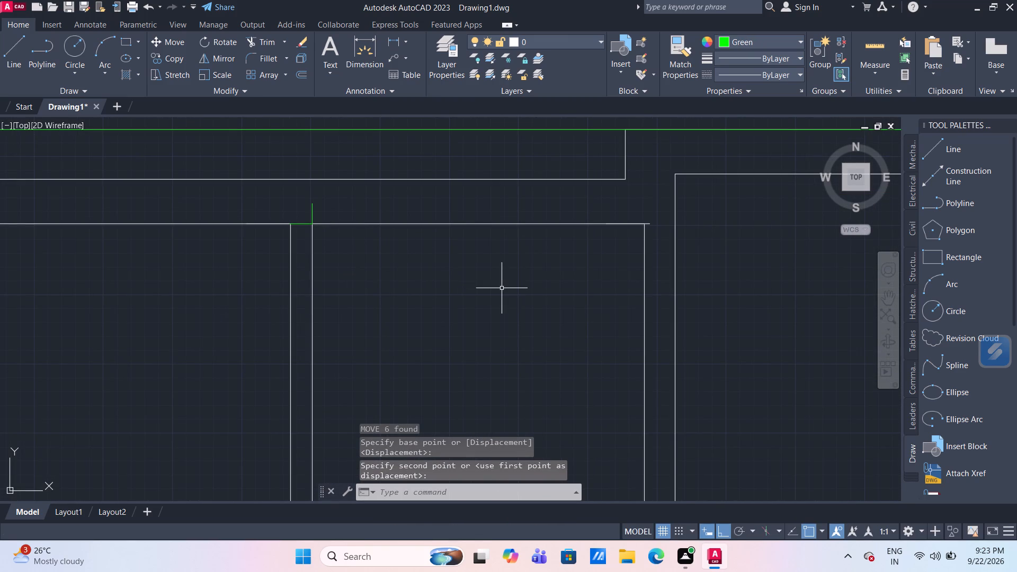
pyautogui.moveTo(502, 288); pyautogui.dragTo(453, 219, button='middle')
pyautogui.scroll(-1, 453, 219)
pyautogui.scroll(1, 459, 196)
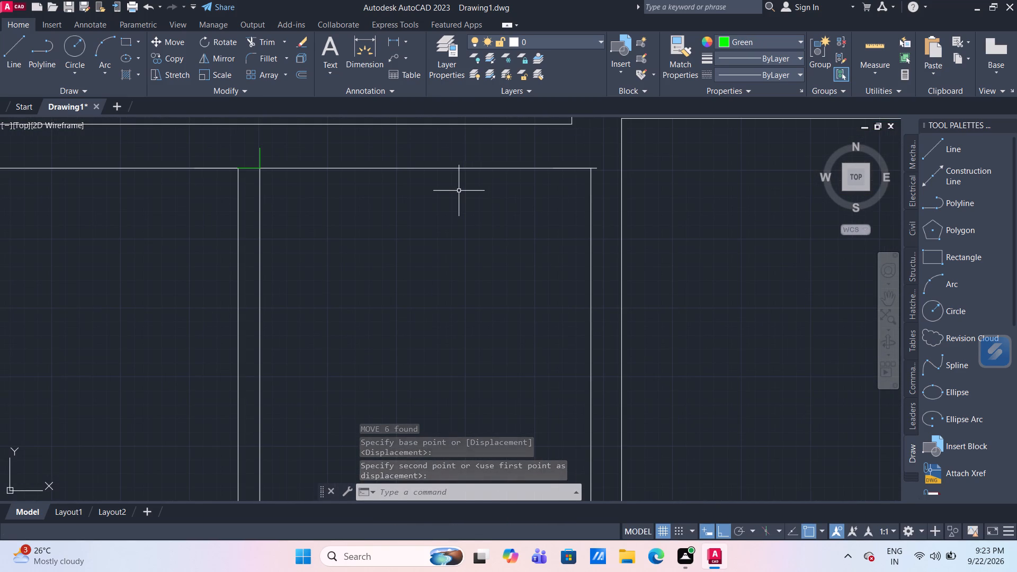
pyautogui.scroll(-1, 480, 278)
pyautogui.moveTo(487, 299); pyautogui.dragTo(434, 163, button='middle')
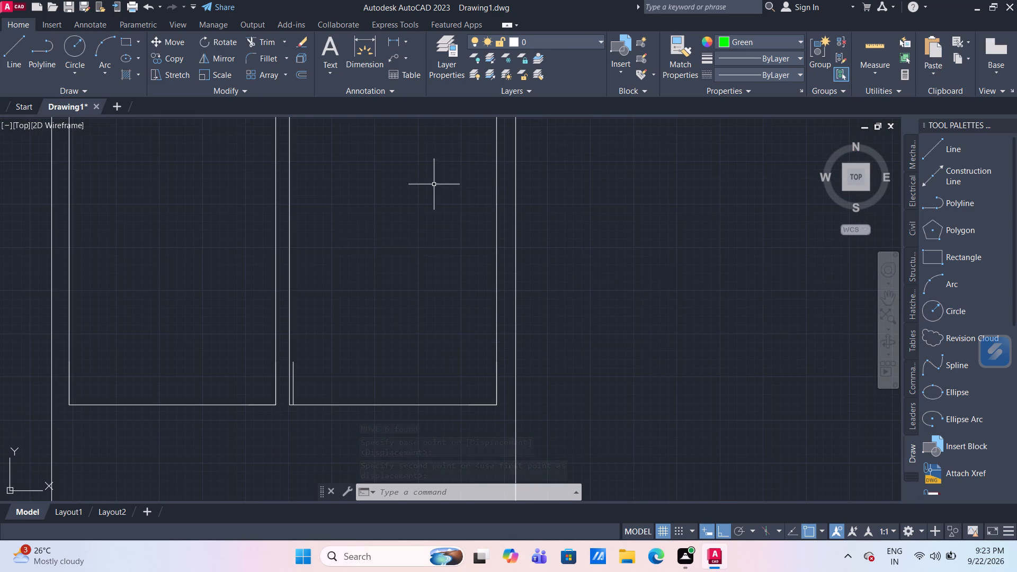
pyautogui.scroll(2, 287, 387)
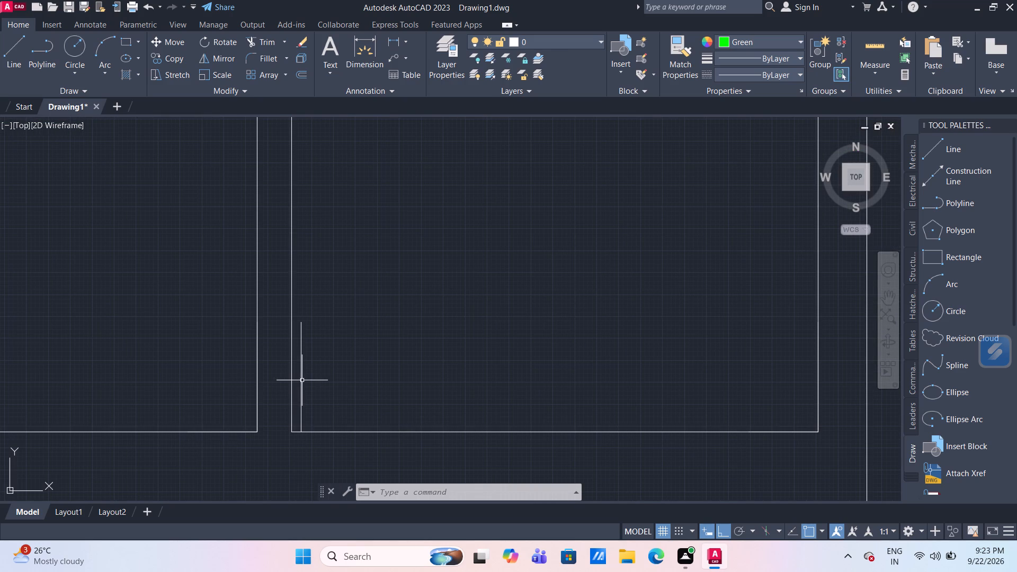
pyautogui.click(301, 379)
pyautogui.press('Delete')
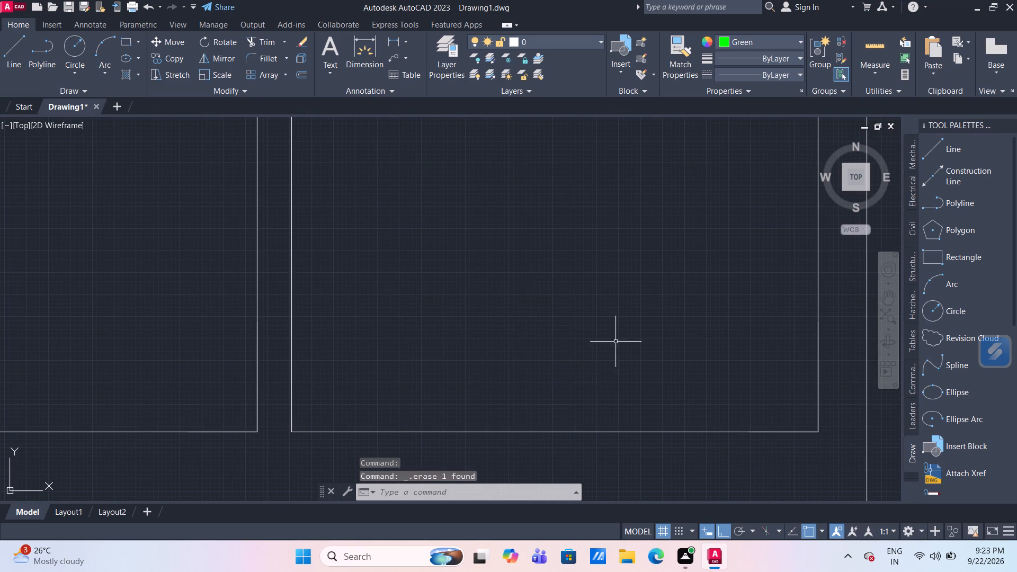
# Delete the short stray line overhanging the right narrow room's top-right corner.
pyautogui.scroll(-1, 644, 299)
pyautogui.scroll(-1, 602, 344)
pyautogui.scroll(-3, 618, 228)
pyautogui.scroll(2, 625, 196)
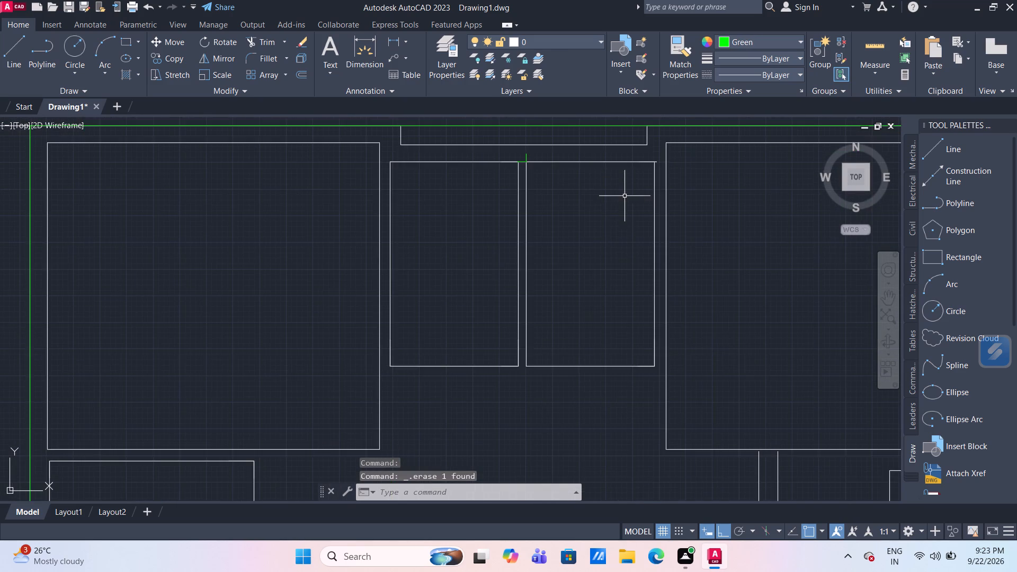
pyautogui.moveTo(625, 195); pyautogui.dragTo(579, 266, button='middle')
pyautogui.scroll(3, 590, 249)
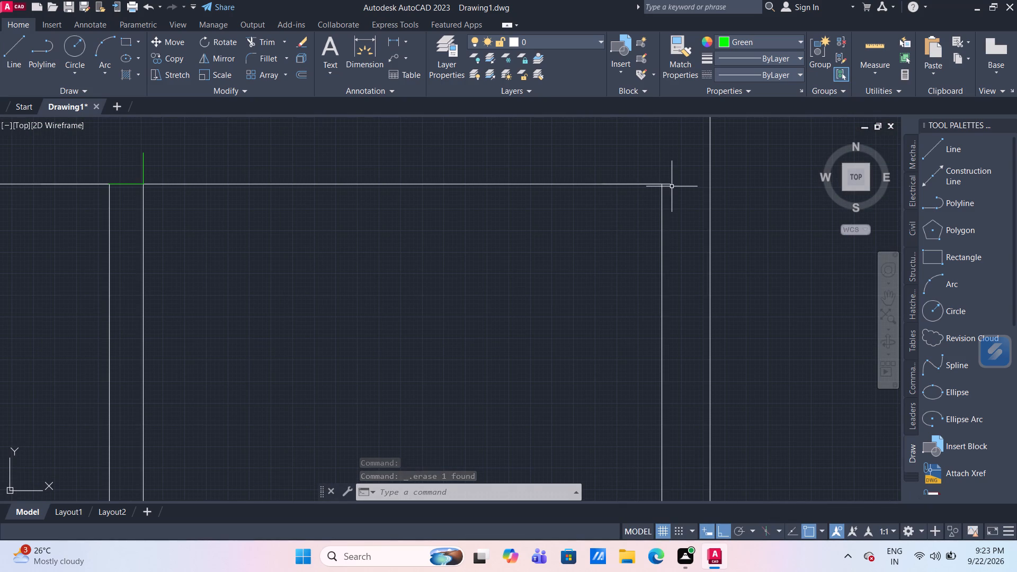
pyautogui.click(668, 185)
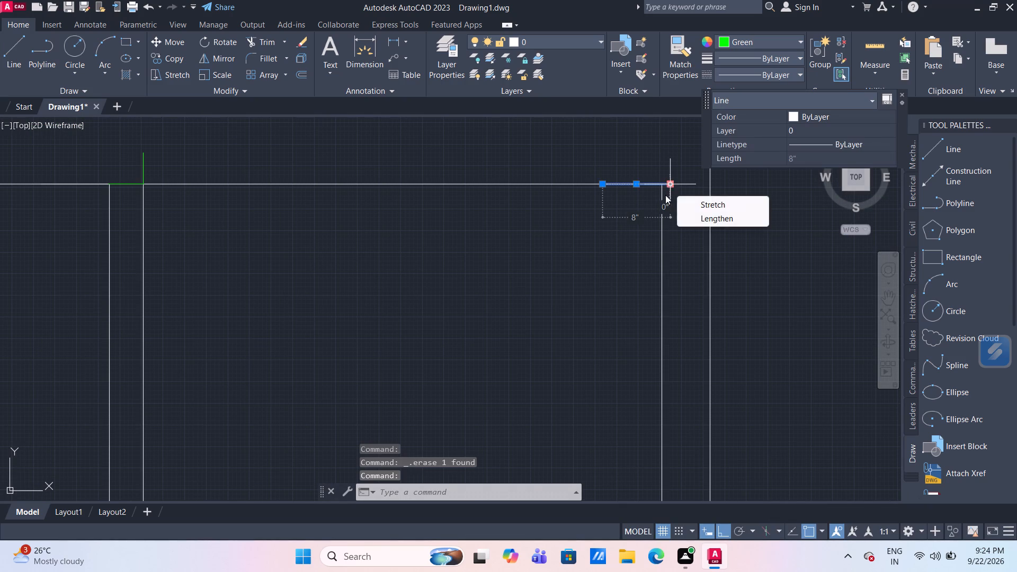
pyautogui.press('Delete')
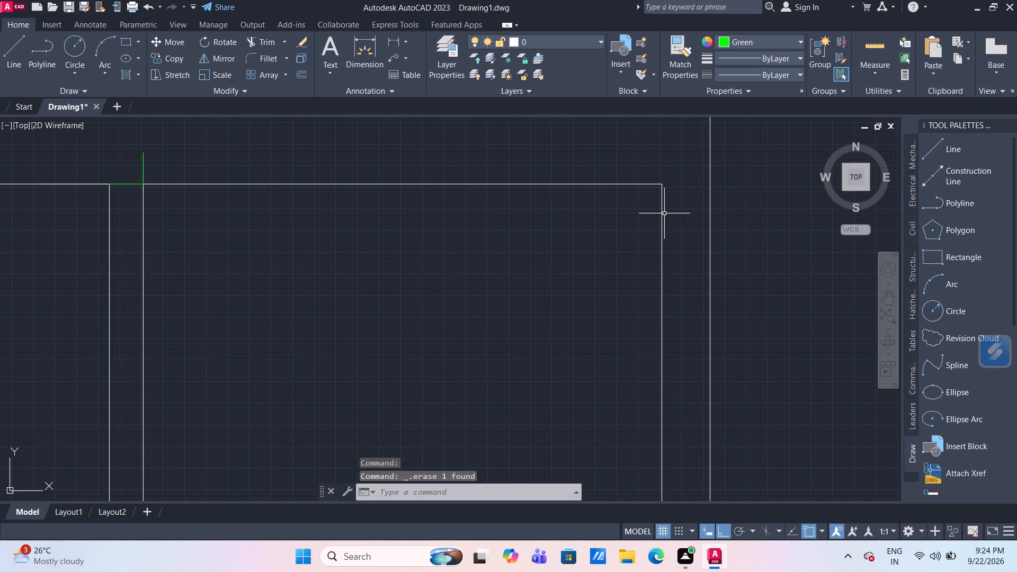
# Erase the two green guide lines at the top of the gap between the two narrow rooms.
pyautogui.scroll(-3, 664, 213)
pyautogui.moveTo(646, 278); pyautogui.dragTo(591, 235, button='middle')
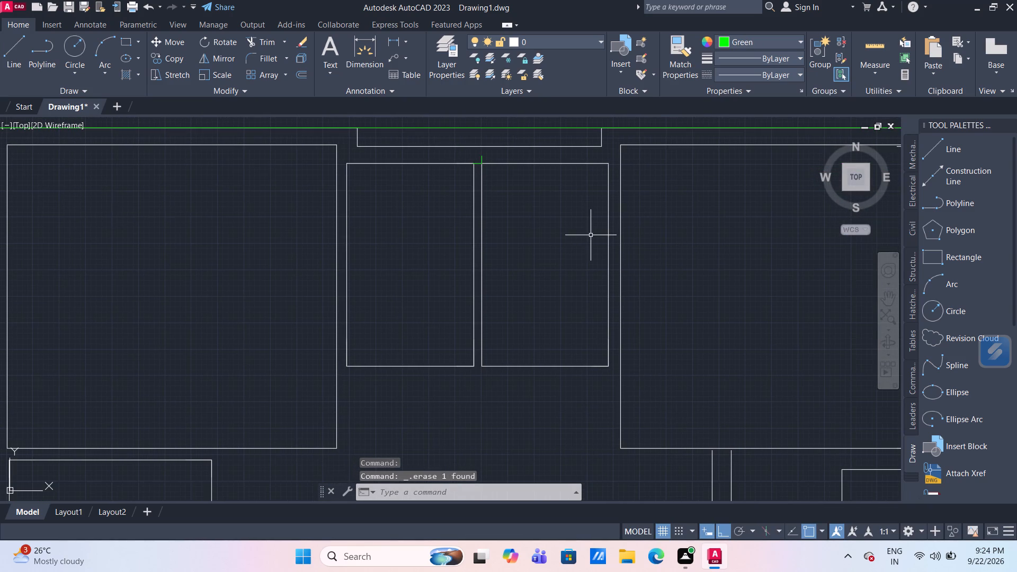
pyautogui.scroll(3, 523, 160)
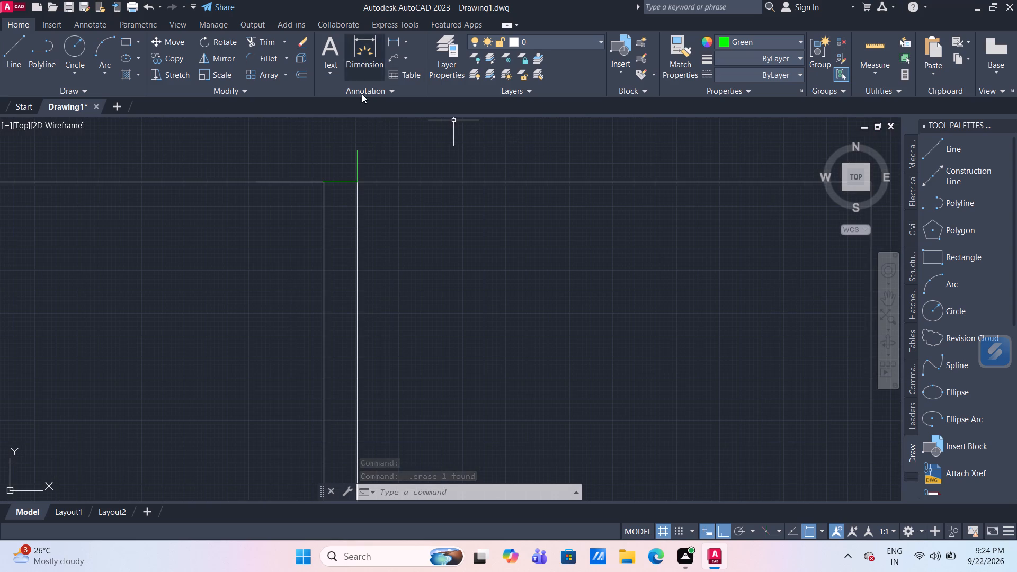
pyautogui.moveTo(346, 194); pyautogui.dragTo(346, 183)
pyautogui.click(349, 165)
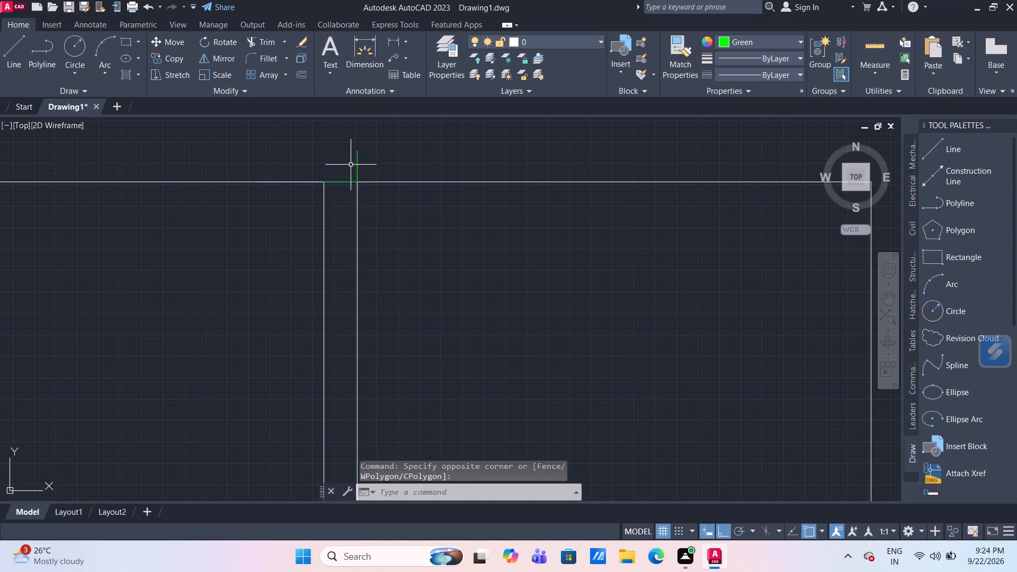
pyautogui.click(370, 166)
pyautogui.moveTo(344, 152); pyautogui.dragTo(344, 158)
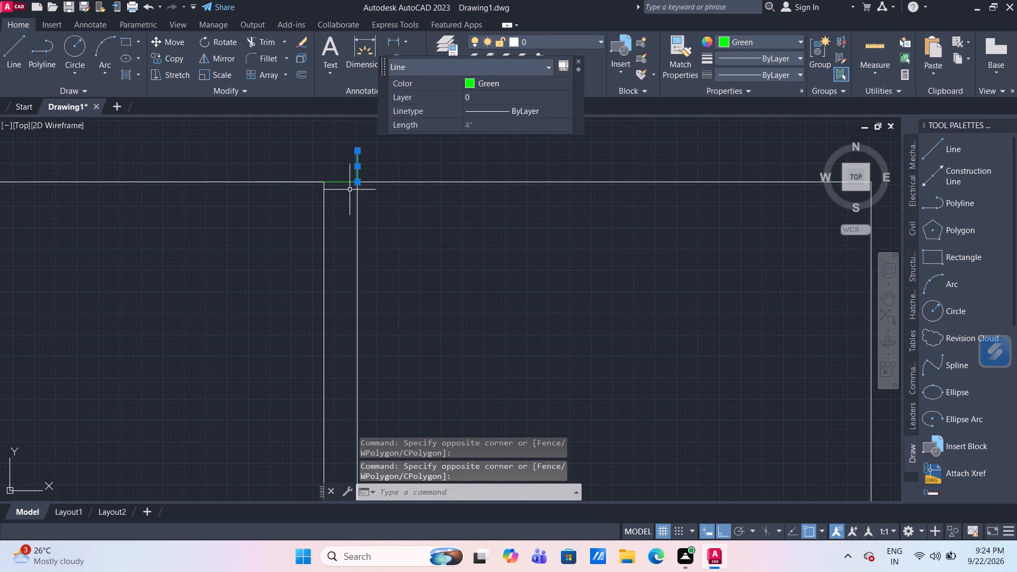
pyautogui.moveTo(350, 190); pyautogui.dragTo(344, 181)
pyautogui.click(336, 159)
pyautogui.press('Delete')
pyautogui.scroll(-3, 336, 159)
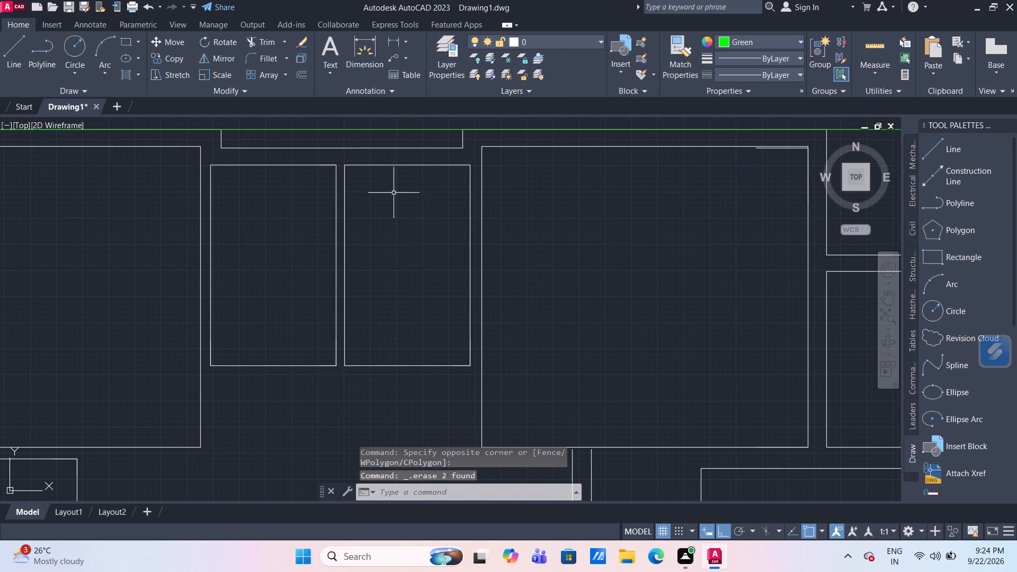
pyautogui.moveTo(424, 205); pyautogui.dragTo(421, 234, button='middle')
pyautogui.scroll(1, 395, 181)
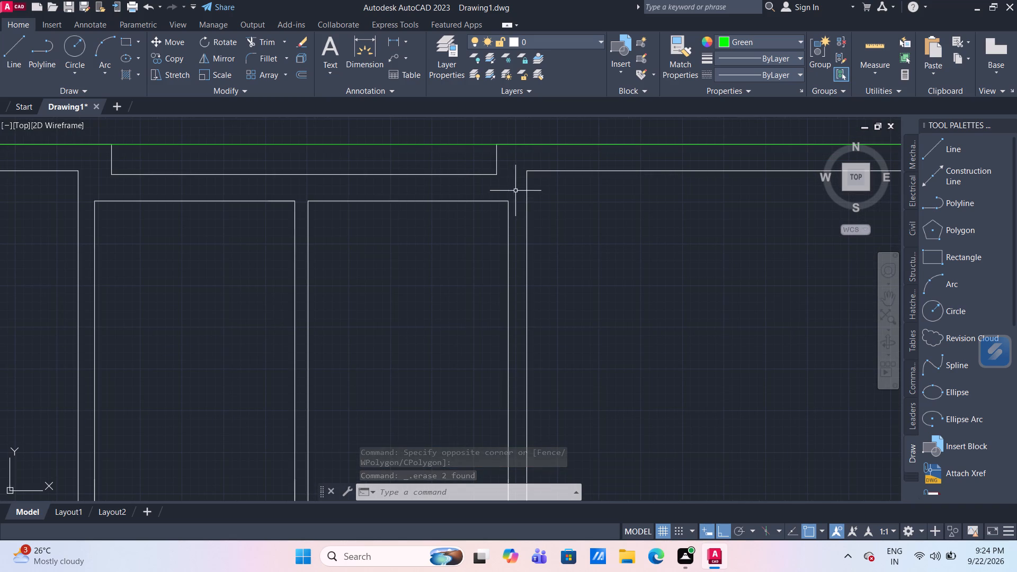
# Erase the three white lines forming the shallow recess between the green top boundary and the two narrow rooms.
pyautogui.click(504, 185)
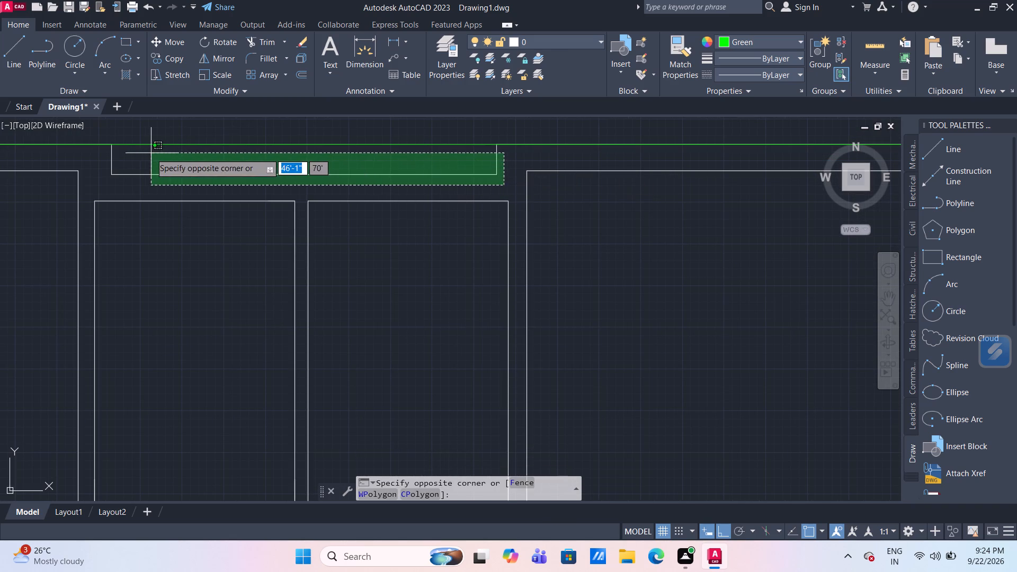
pyautogui.click(100, 159)
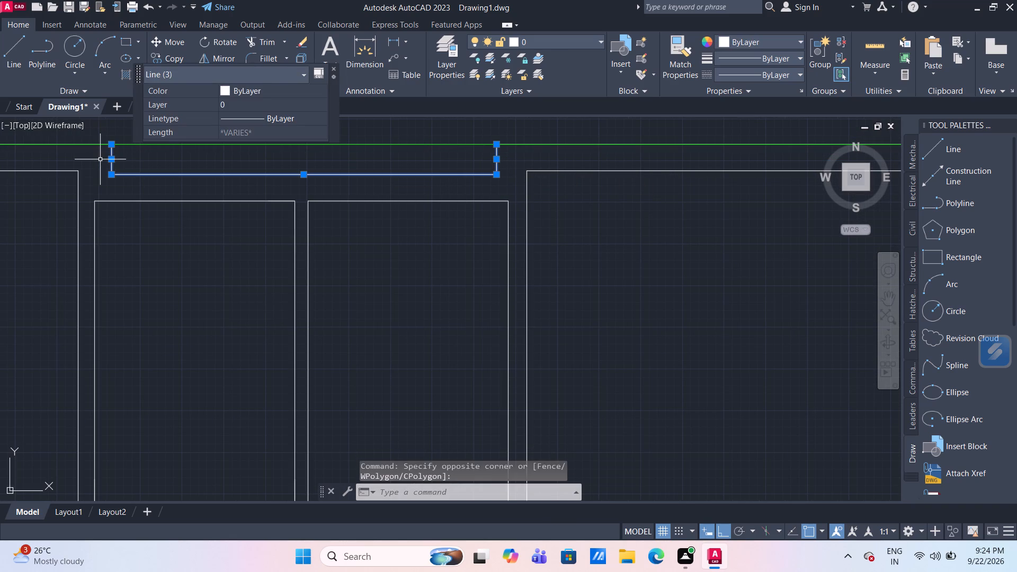
pyautogui.press('Delete')
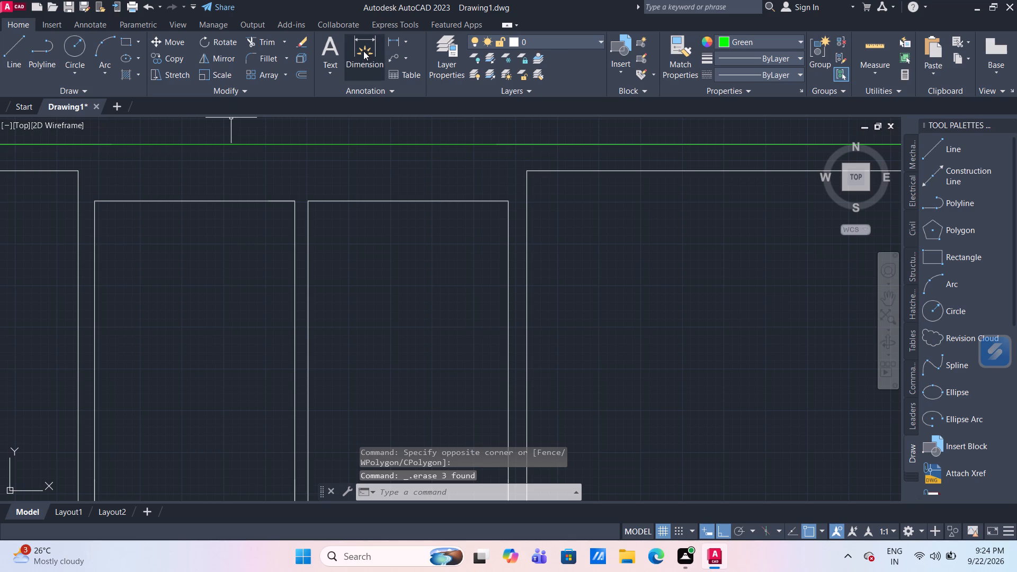
# Measure the vertical distance from the left narrow room's top-left corner to the level of the adjacent large room's top edge.
pyautogui.moveTo(363, 51); pyautogui.dragTo(357, 56)
pyautogui.scroll(1, 117, 187)
pyautogui.click(83, 212)
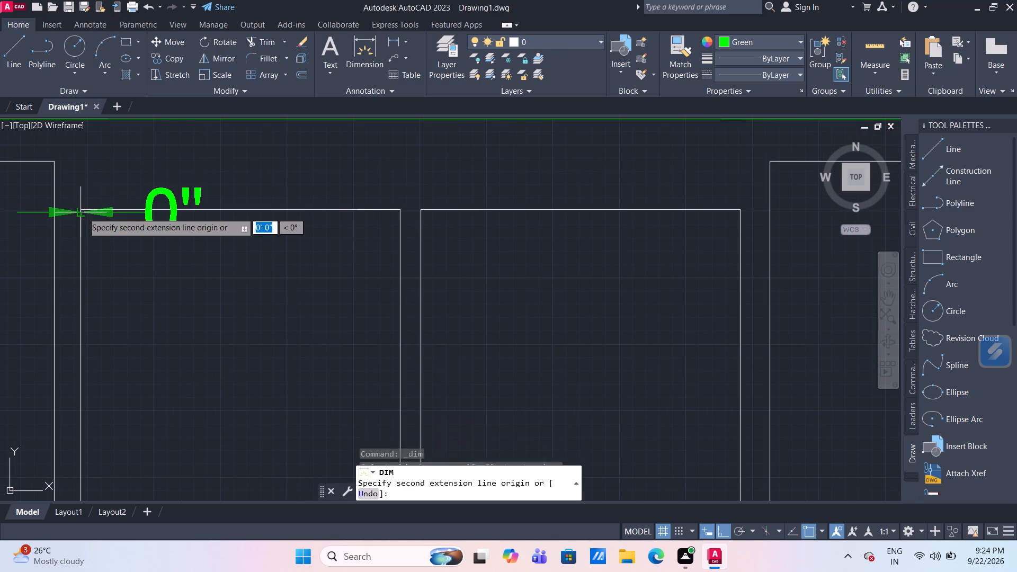
pyautogui.scroll(1, 89, 223)
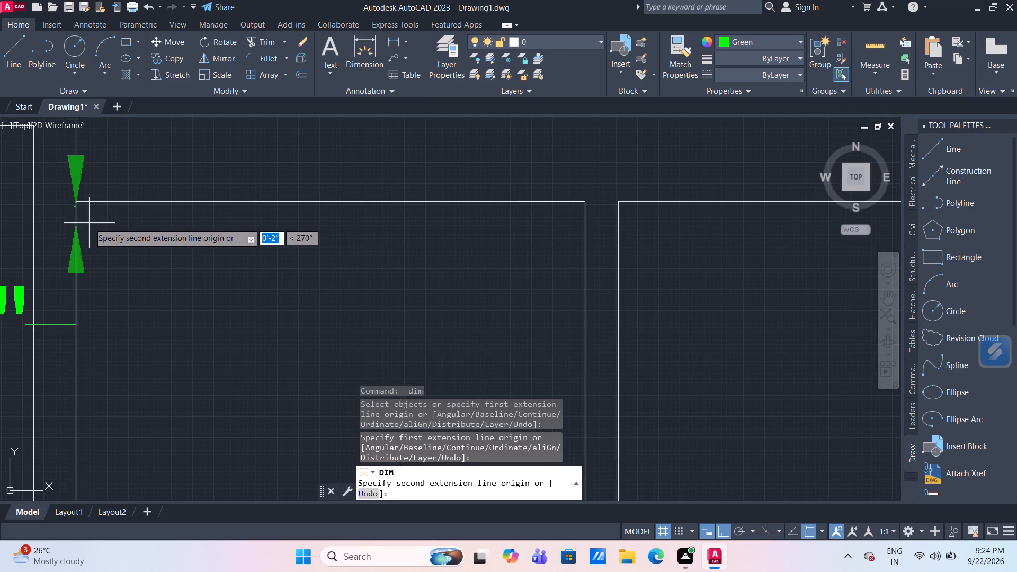
pyautogui.press('Escape')
pyautogui.moveTo(97, 201); pyautogui.dragTo(210, 262, button='middle')
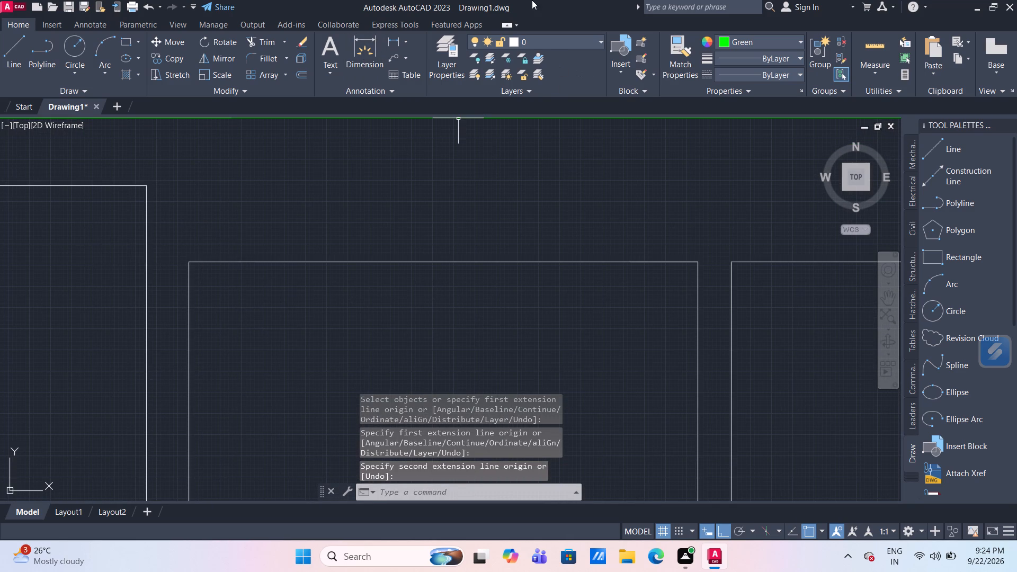
pyautogui.click(361, 50)
pyautogui.click(189, 262)
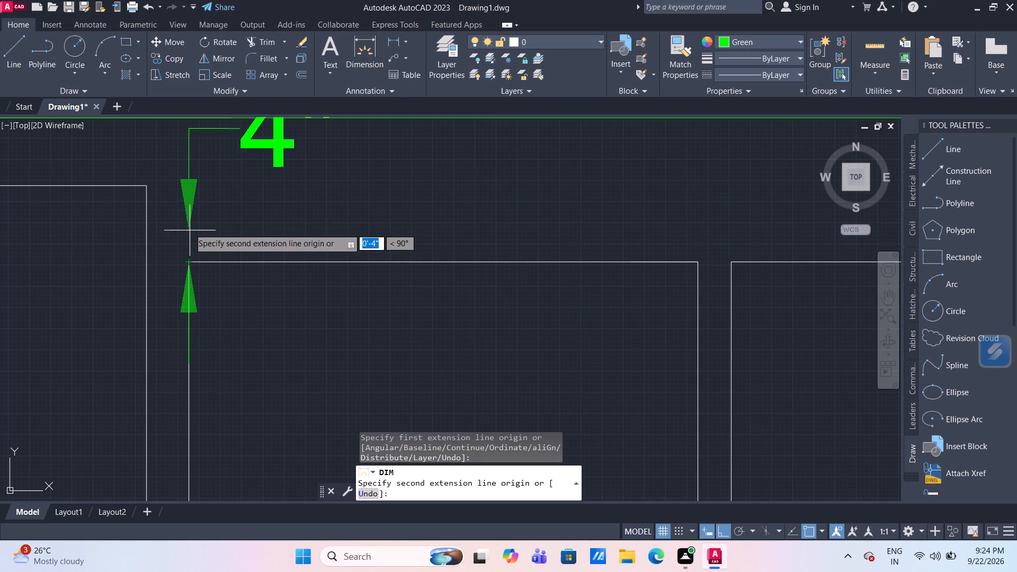
pyautogui.click(192, 185)
pyautogui.moveTo(238, 201); pyautogui.dragTo(238, 221, button='middle')
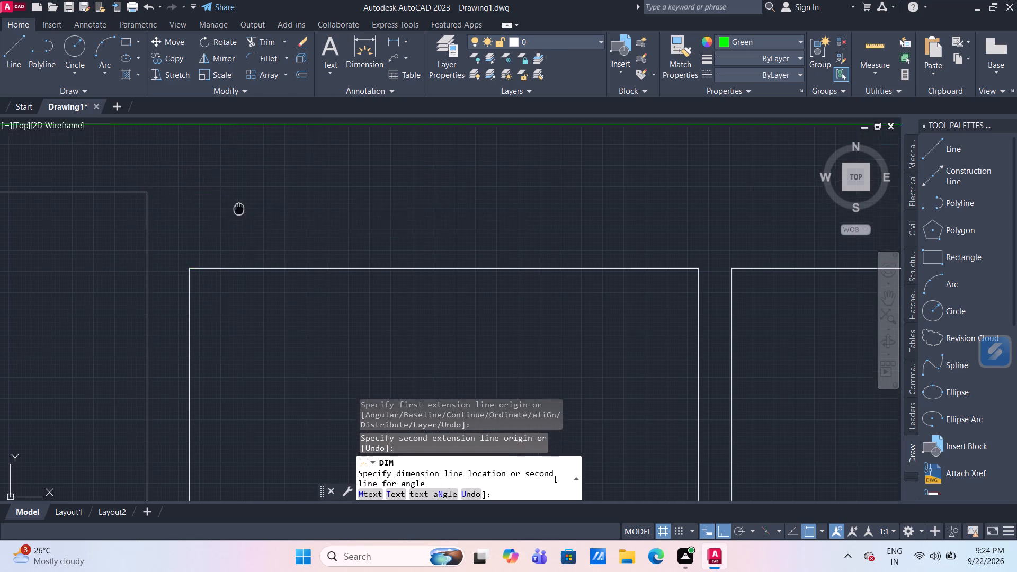
pyautogui.moveTo(238, 221); pyautogui.dragTo(220, 262, button='middle')
pyautogui.scroll(-2, 220, 262)
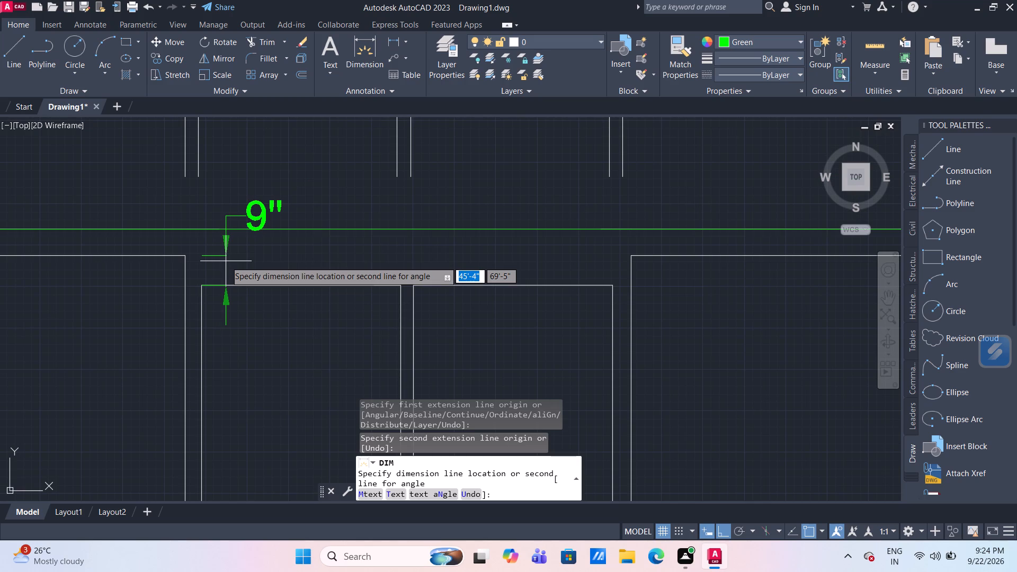
pyautogui.press('Escape')
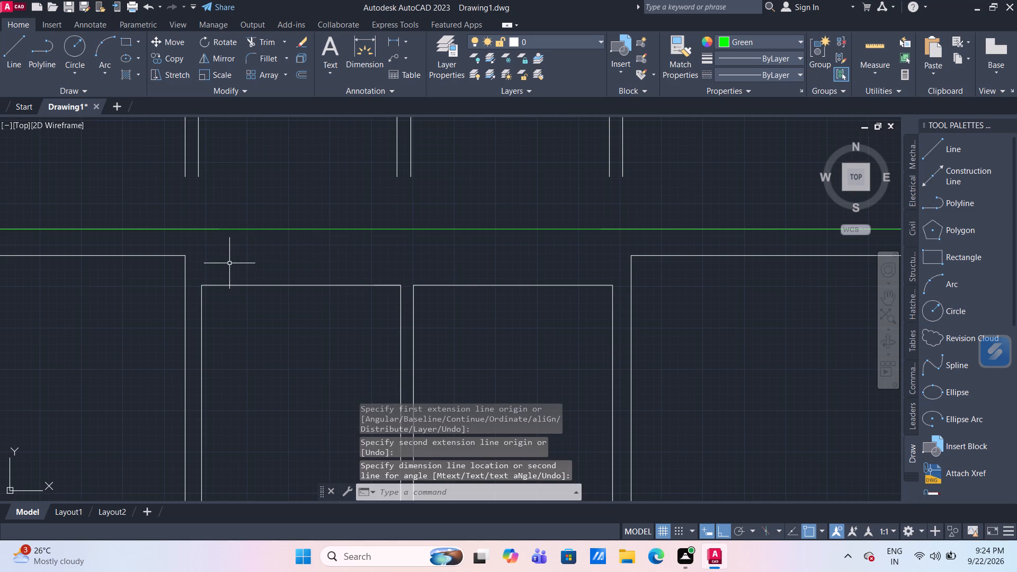
# Move all lines of both narrow rooms straight up 1".
pyautogui.moveTo(288, 280); pyautogui.dragTo(262, 209, button='middle')
pyautogui.scroll(-1, 262, 209)
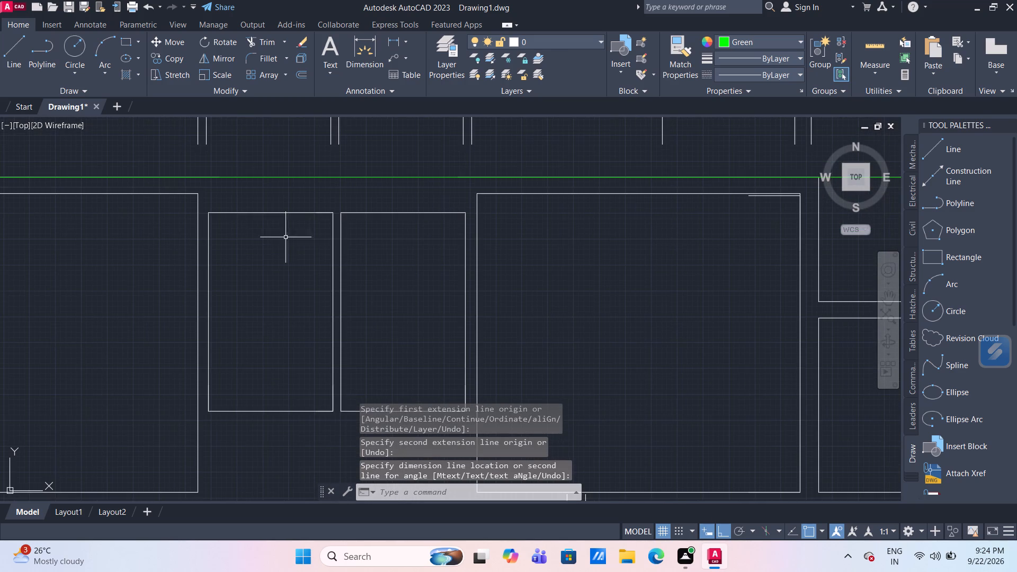
pyautogui.moveTo(304, 244); pyautogui.dragTo(293, 207, button='middle')
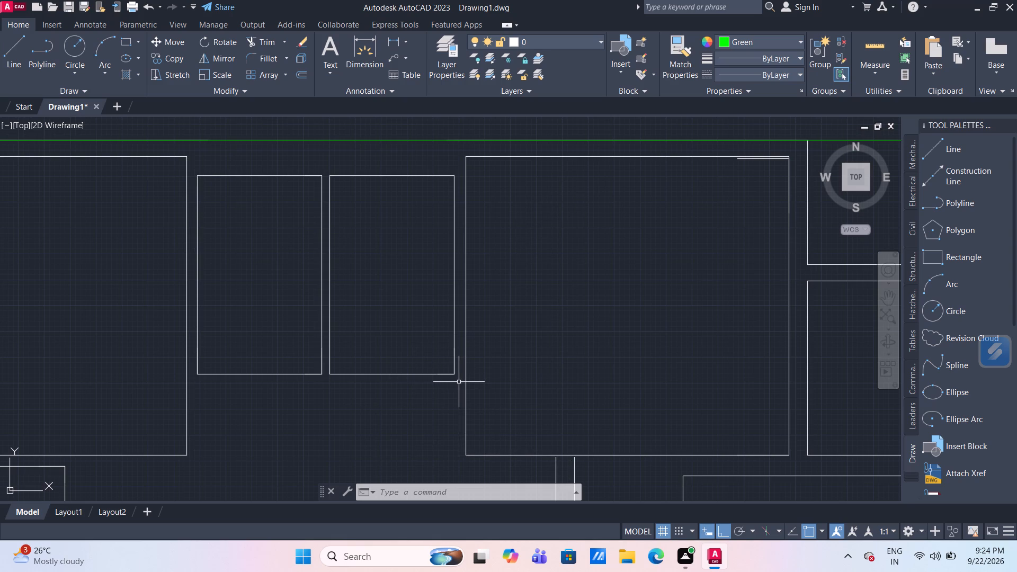
pyautogui.moveTo(459, 382); pyautogui.dragTo(456, 377)
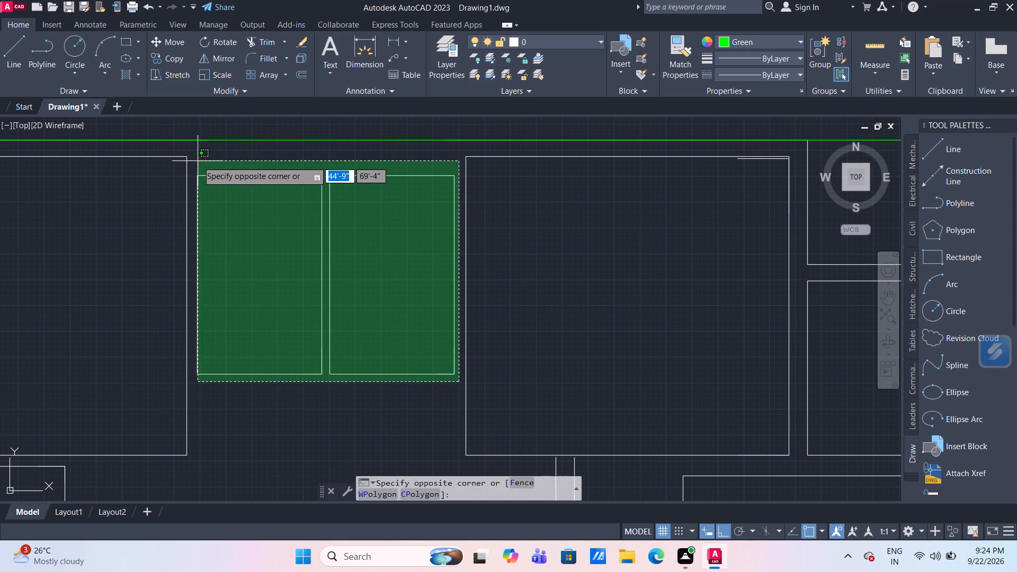
pyautogui.click(192, 166)
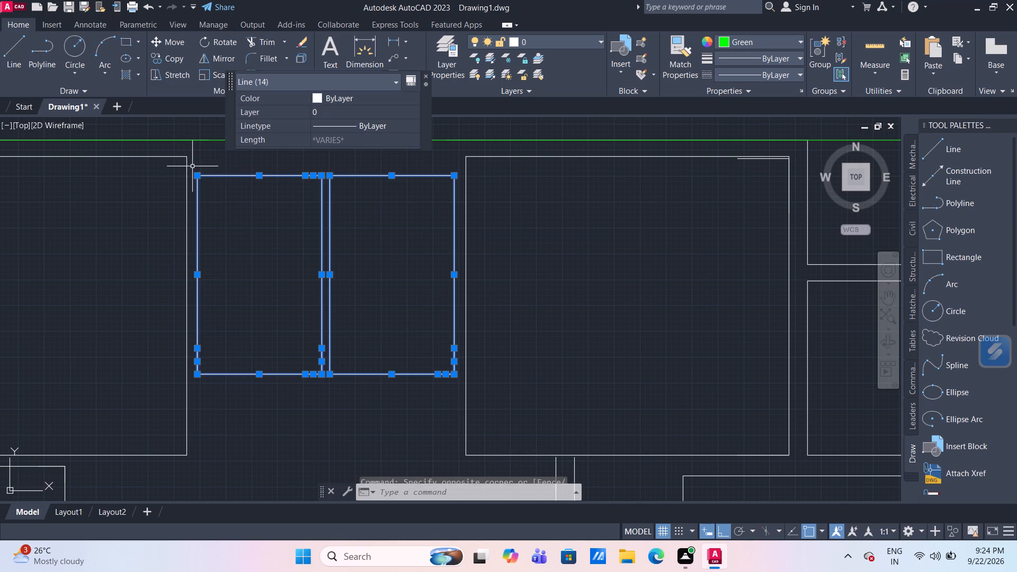
pyautogui.press('m')
pyautogui.press('Return')
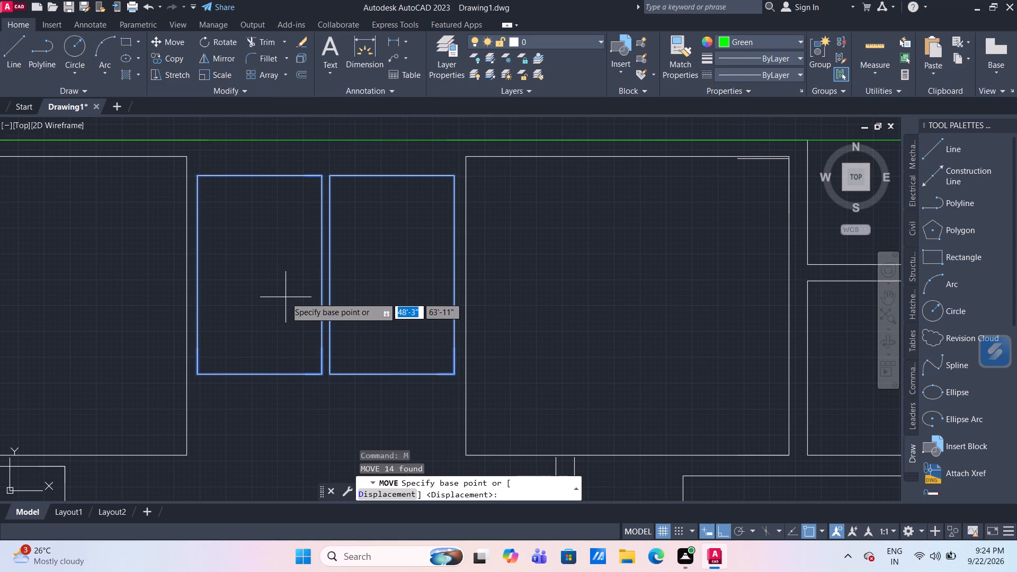
pyautogui.scroll(2, 476, 177)
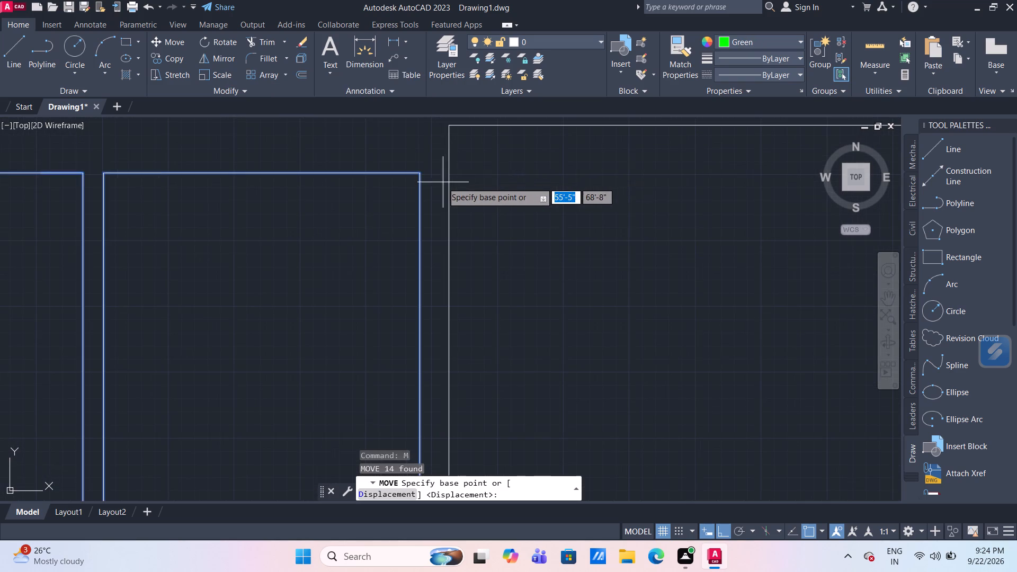
pyautogui.click(420, 171)
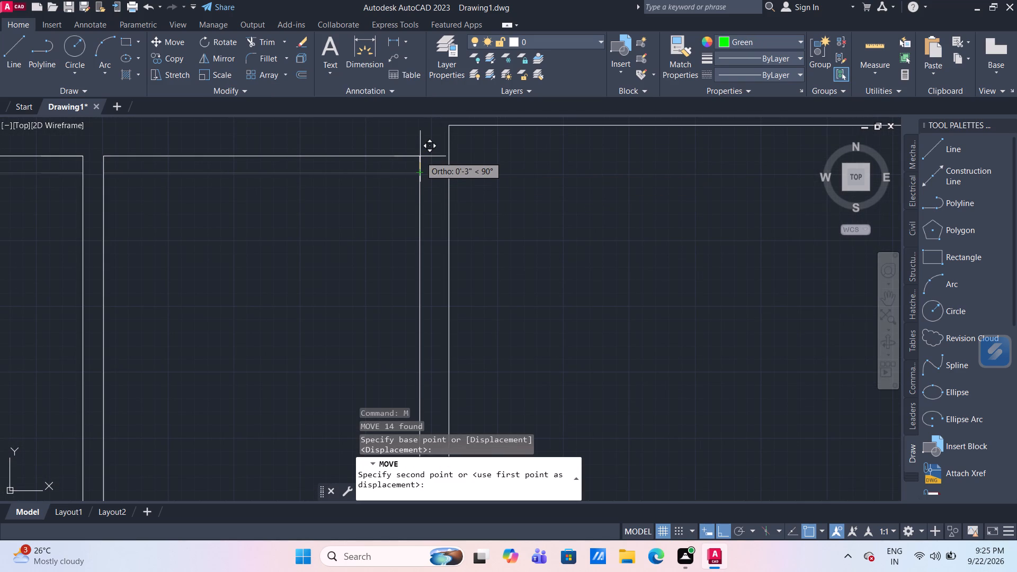
pyautogui.write('1"')
pyautogui.press('Return')
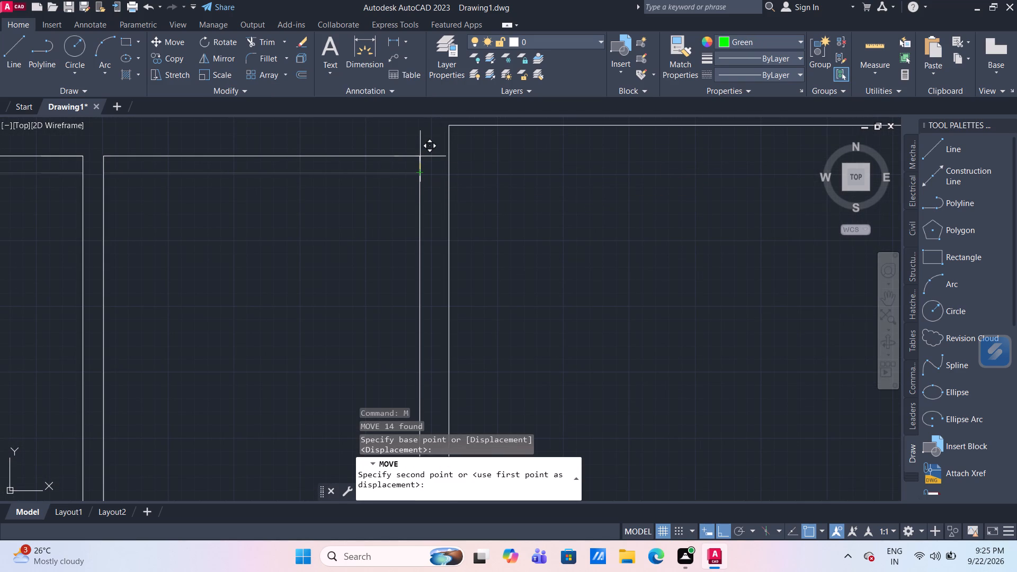
# Measure the gap between the left narrow room's top edge and the green top boundary.
pyautogui.scroll(-2, 420, 156)
pyautogui.moveTo(344, 145); pyautogui.dragTo(412, 171, button='middle')
pyautogui.scroll(1, 300, 173)
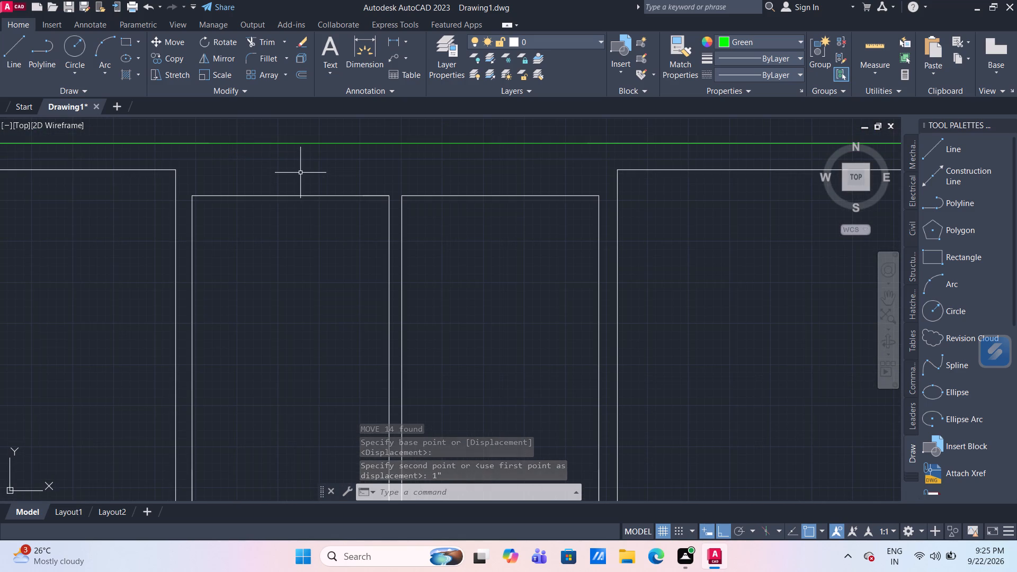
pyautogui.moveTo(304, 172); pyautogui.dragTo(346, 208, button='middle')
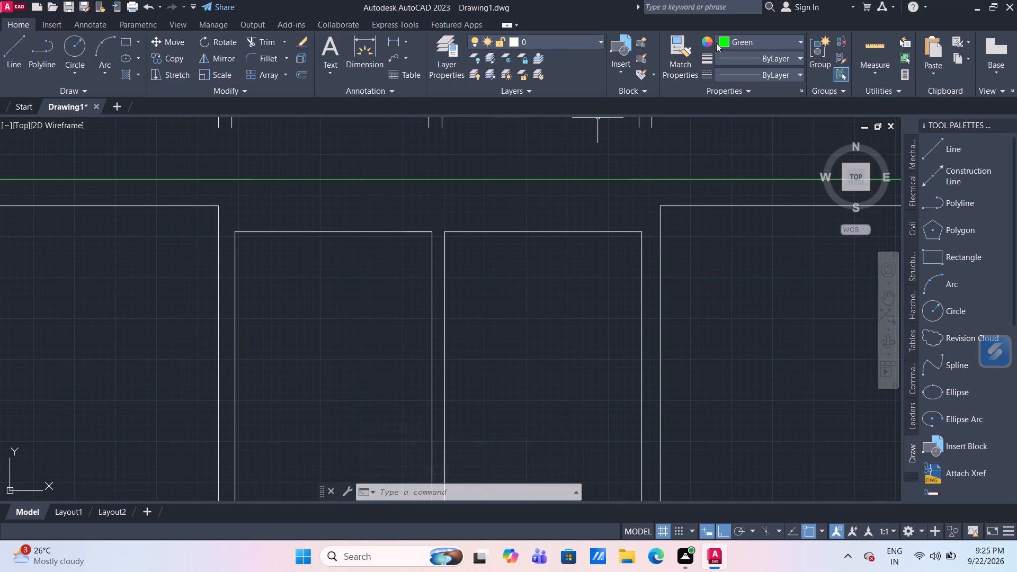
pyautogui.click(877, 49)
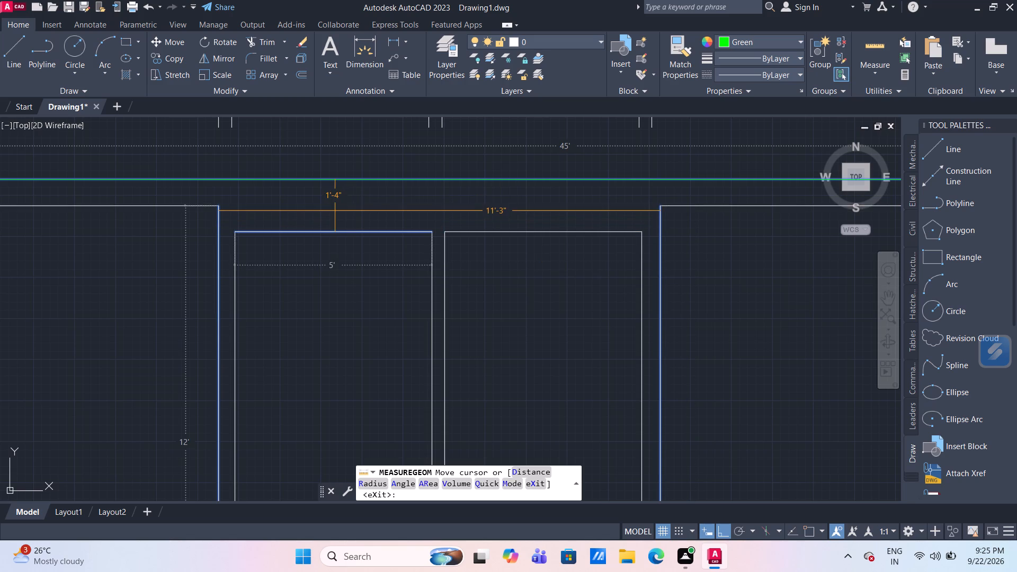
pyautogui.press('Escape')
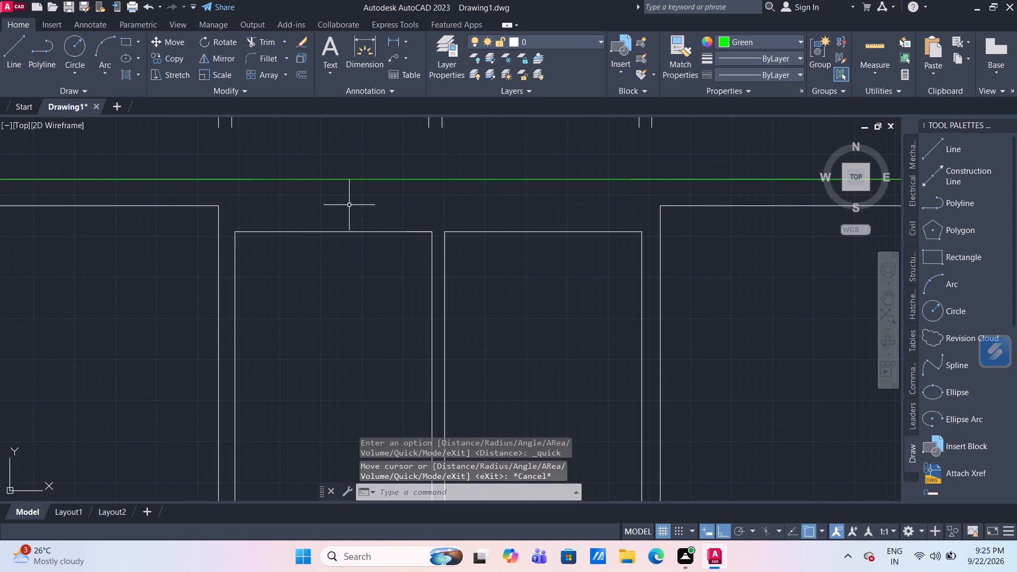
# Offset the top edges of both narrow rooms 8" upward toward the green boundary.
pyautogui.press('o')
pyautogui.press('Return')
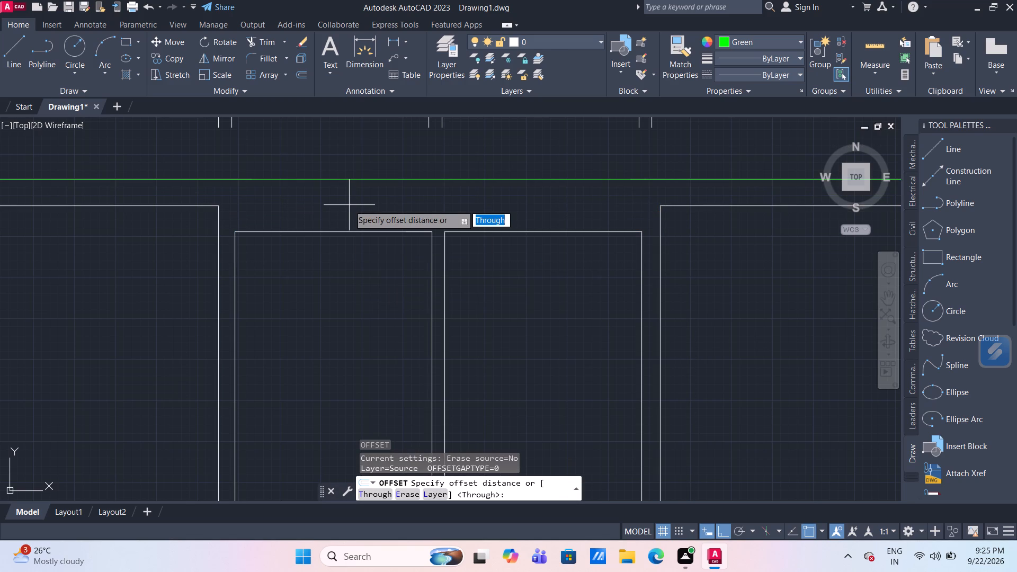
pyautogui.write('8"')
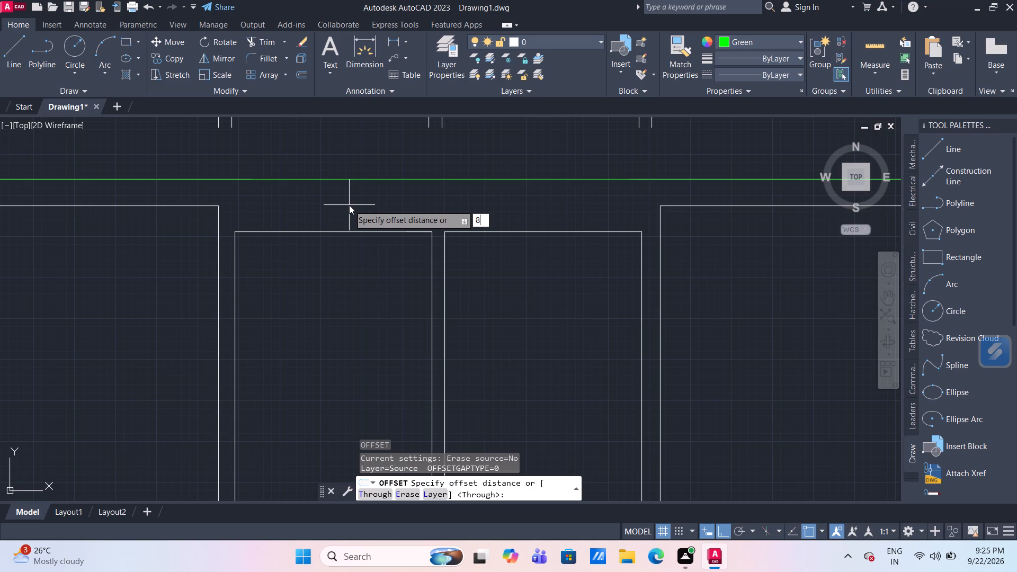
pyautogui.press('Return')
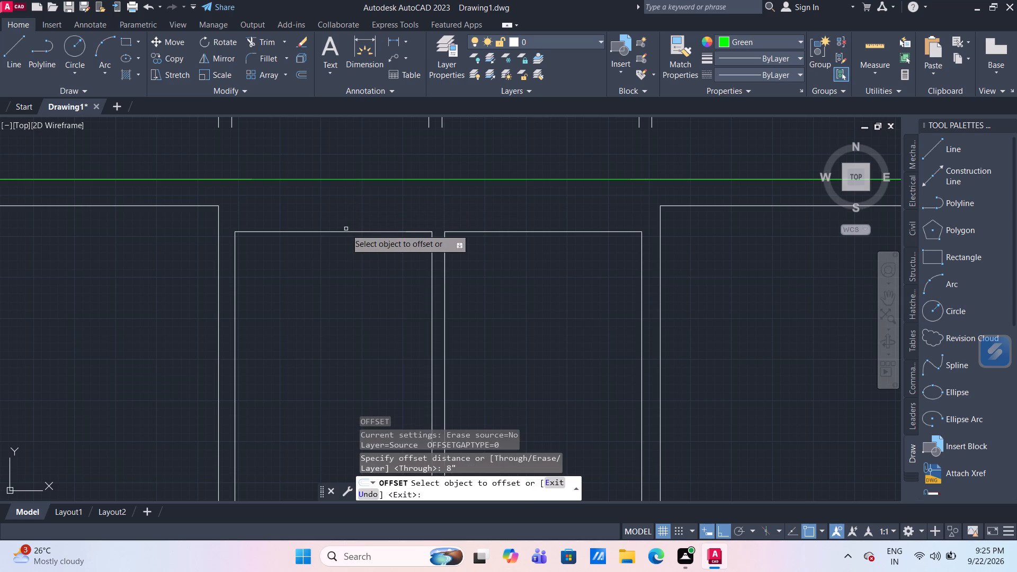
pyautogui.click(346, 229)
pyautogui.click(344, 233)
pyautogui.click(347, 216)
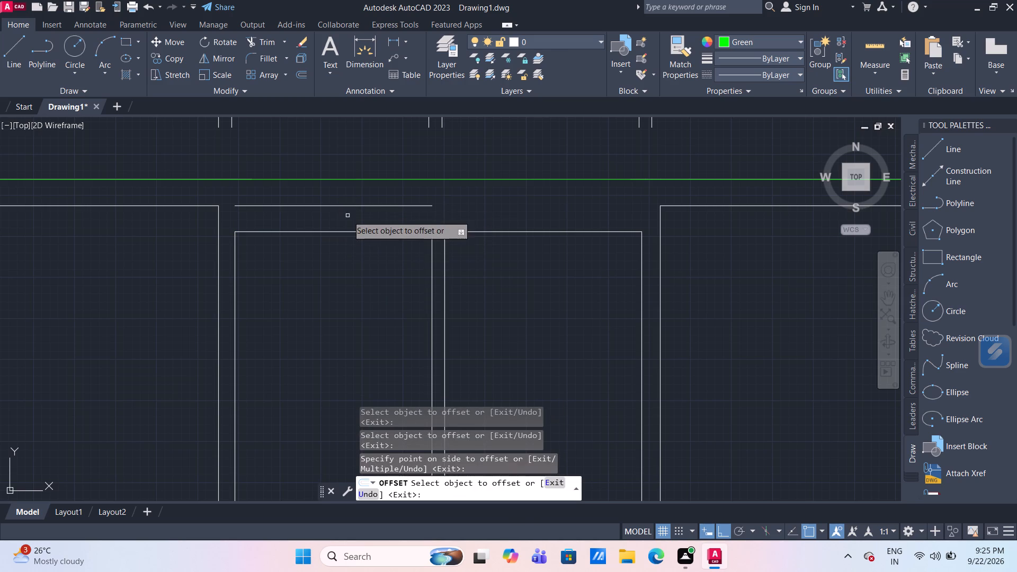
pyautogui.click(548, 233)
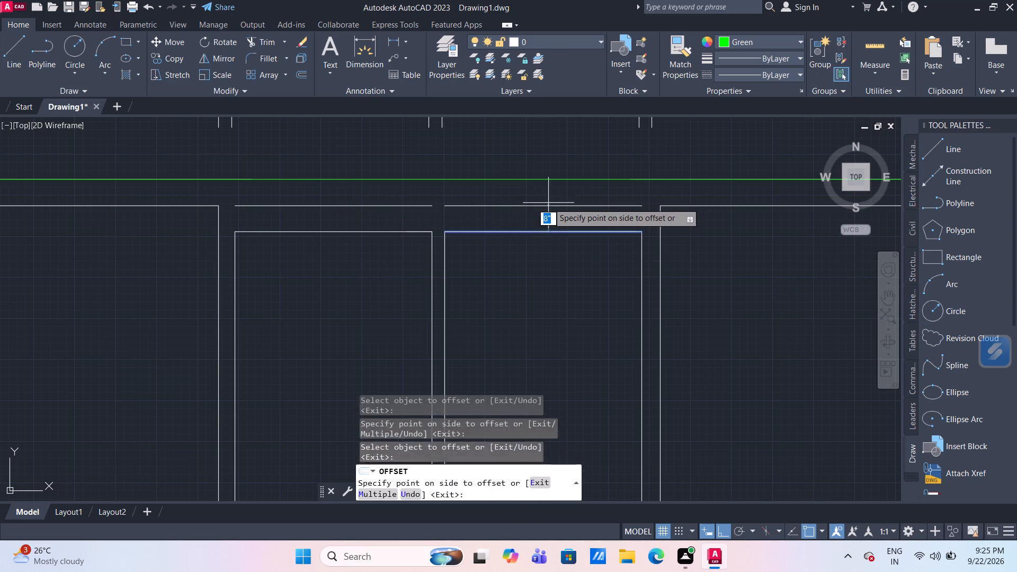
pyautogui.click(548, 203)
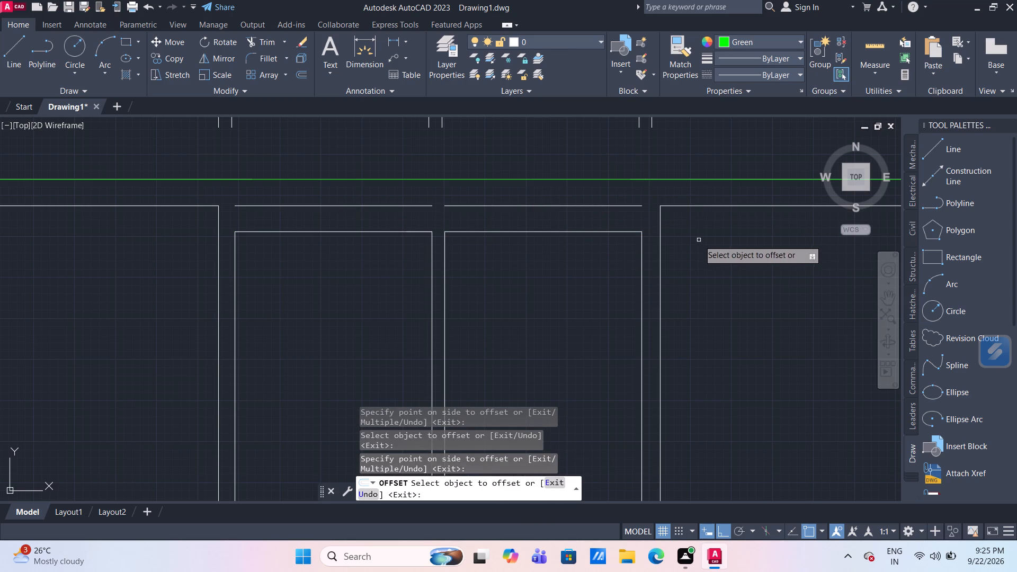
pyautogui.press('Escape')
# Delete the stray short horizontal line just below the top edge at the right large room's upper-right corner.
pyautogui.moveTo(690, 234); pyautogui.dragTo(604, 237, button='middle')
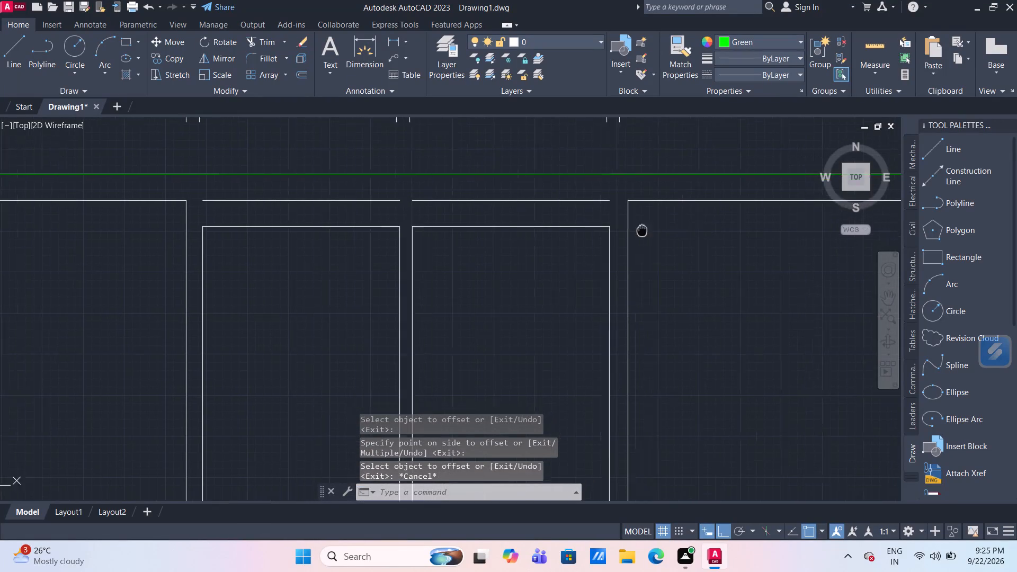
pyautogui.moveTo(604, 237); pyautogui.dragTo(538, 246, button='middle')
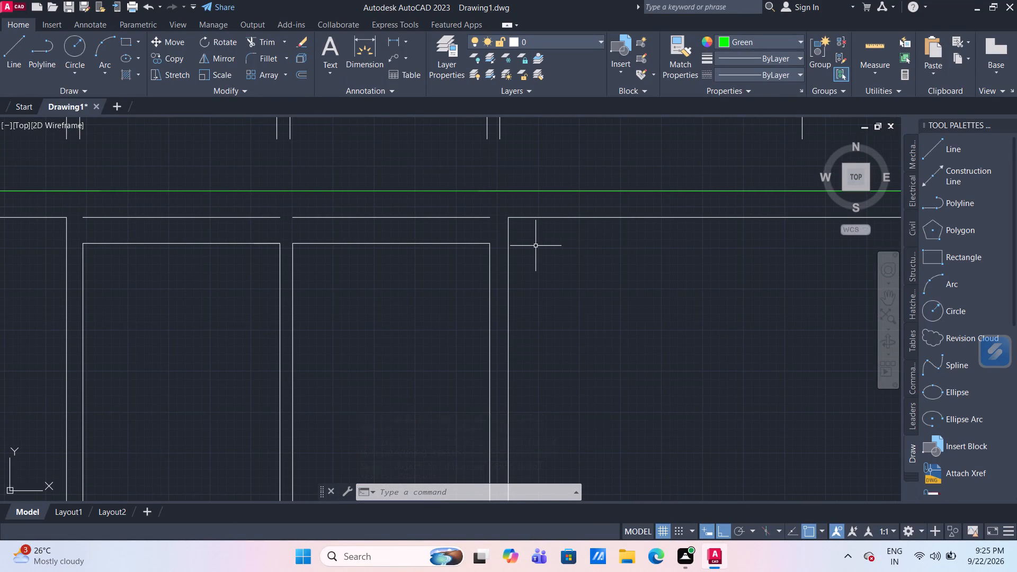
pyautogui.scroll(-2, 536, 246)
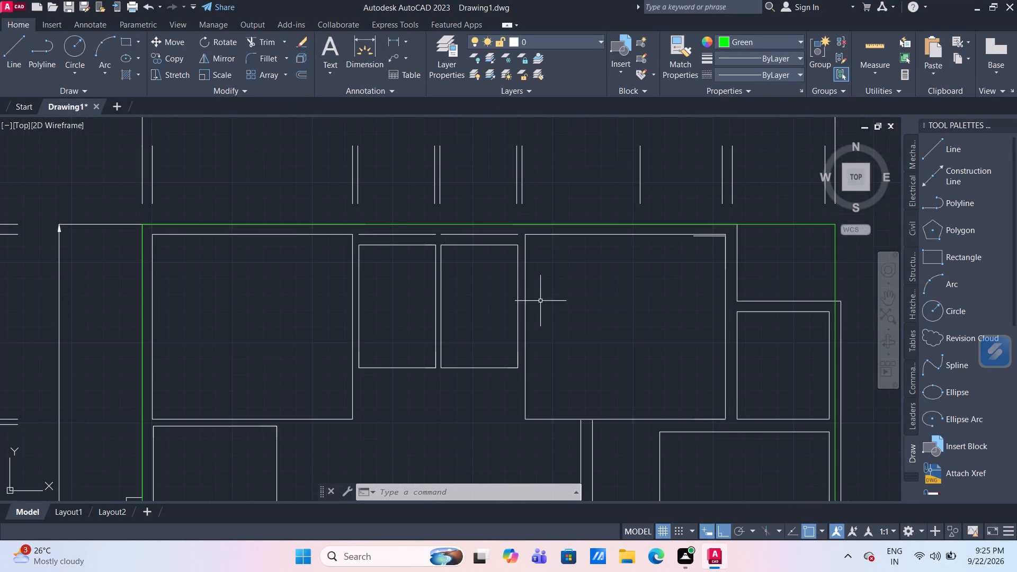
pyautogui.scroll(-1, 541, 303)
pyautogui.moveTo(541, 303); pyautogui.dragTo(515, 251, button='middle')
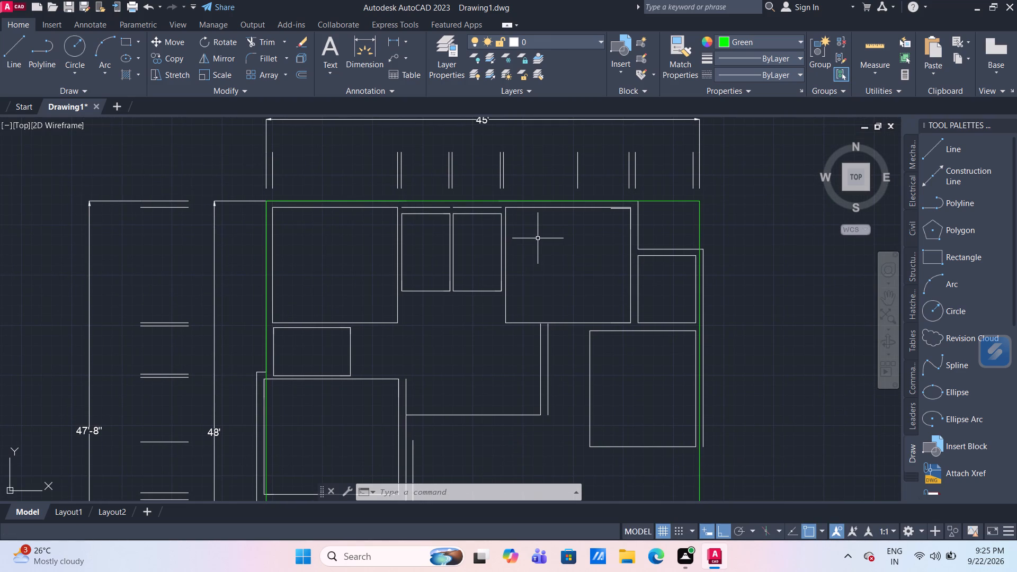
pyautogui.moveTo(529, 235); pyautogui.dragTo(493, 191, button='middle')
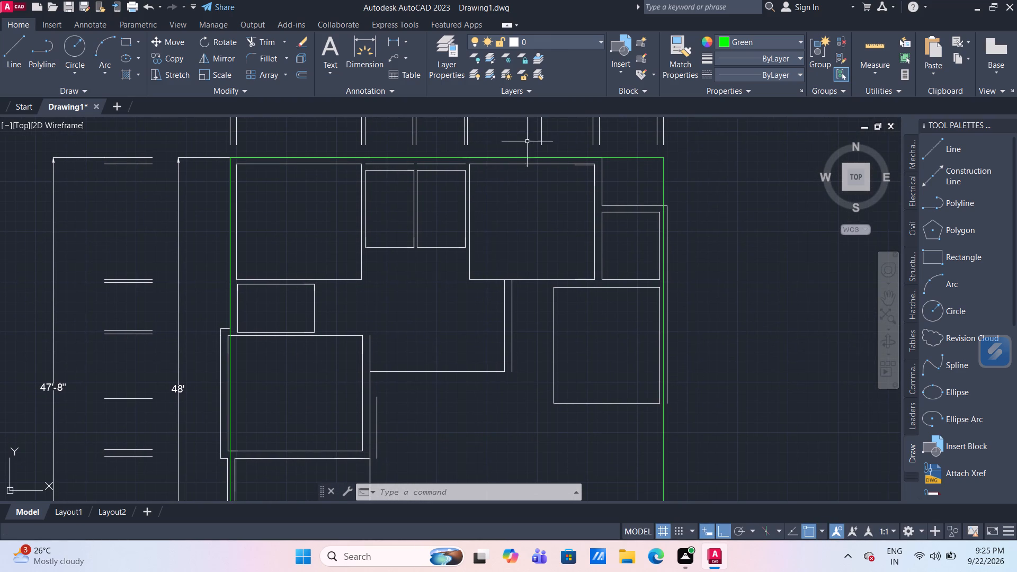
pyautogui.scroll(1, 628, 183)
pyautogui.scroll(1, 563, 175)
pyautogui.moveTo(556, 185); pyautogui.dragTo(532, 254, button='middle')
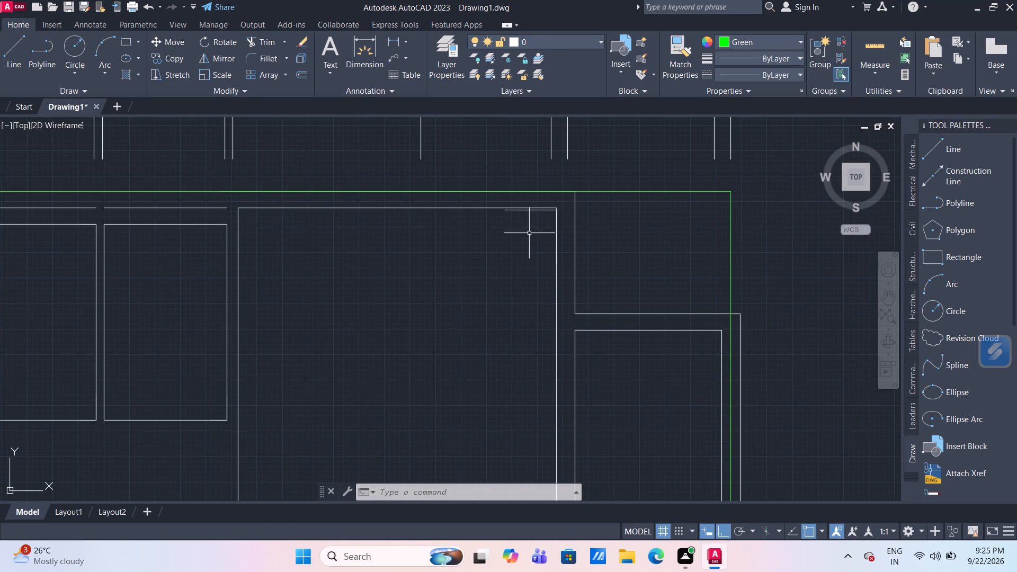
pyautogui.click(529, 211)
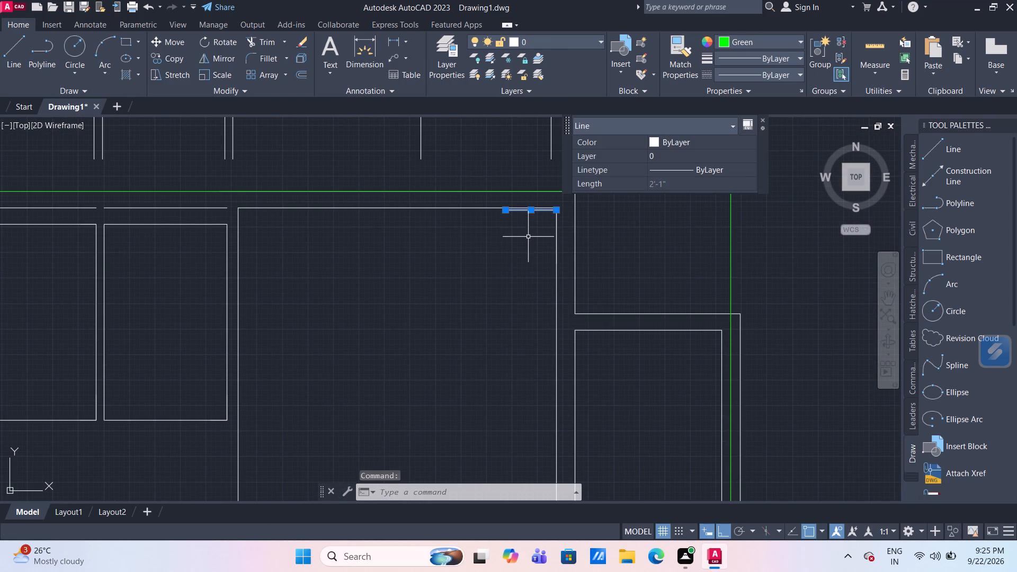
pyautogui.press('Delete')
# Examine the wall lines and reference ticks around the right large room and the green boundary's upper-right corner.
pyautogui.scroll(-1, 527, 243)
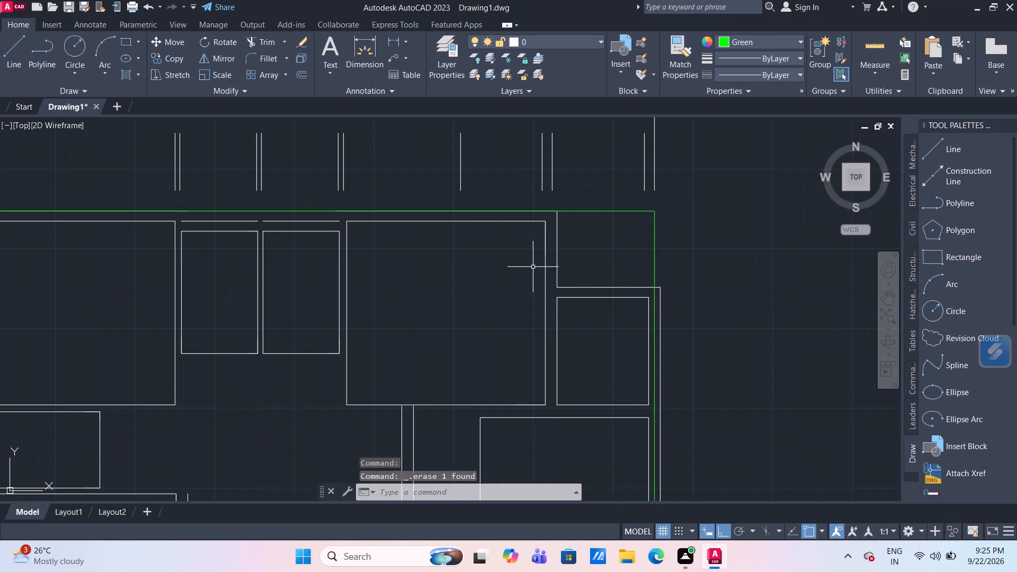
pyautogui.scroll(1, 558, 258)
pyautogui.moveTo(560, 255); pyautogui.dragTo(553, 213, button='middle')
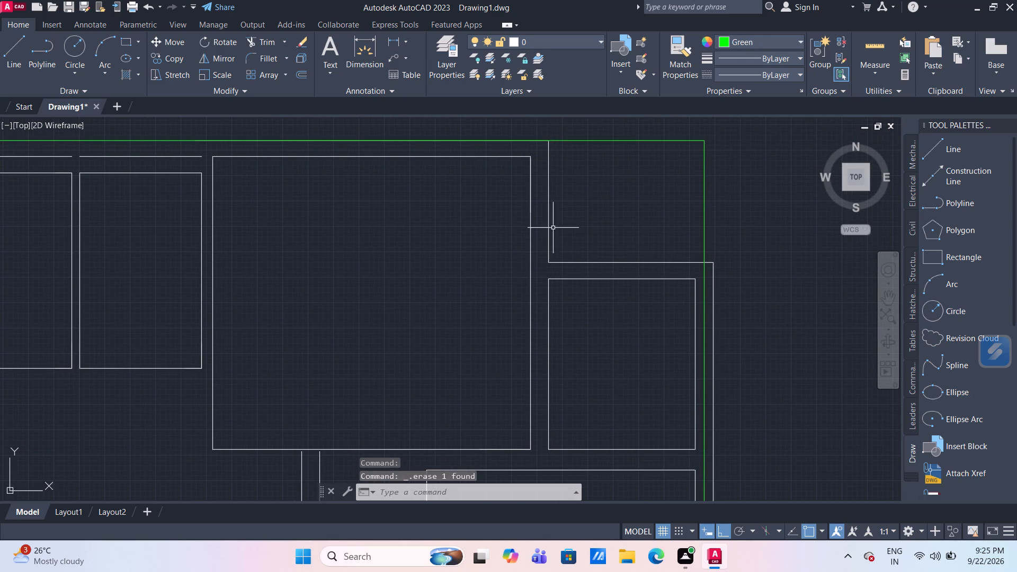
pyautogui.moveTo(253, 210); pyautogui.dragTo(262, 209, button='middle')
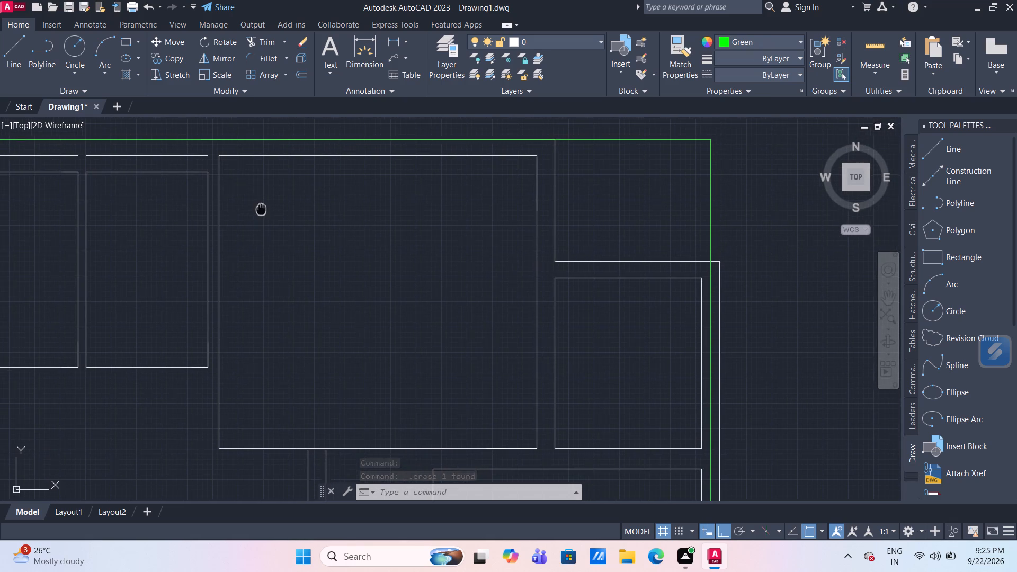
pyautogui.moveTo(262, 209); pyautogui.dragTo(276, 203, button='middle')
pyautogui.scroll(1, 271, 209)
pyautogui.scroll(-3, 458, 267)
pyautogui.scroll(1, 481, 265)
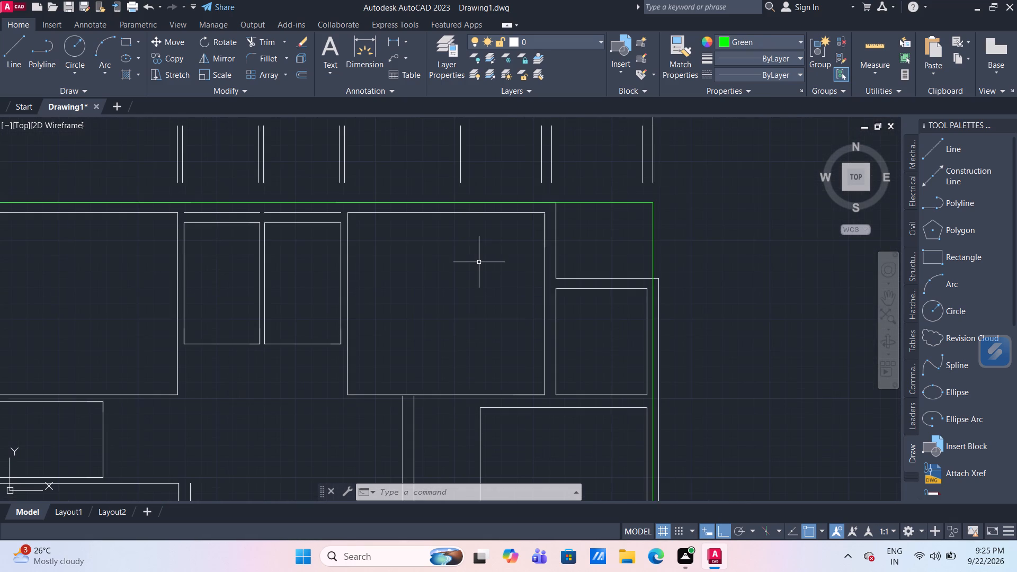
pyautogui.moveTo(479, 262); pyautogui.dragTo(391, 221, button='middle')
pyautogui.scroll(1, 502, 259)
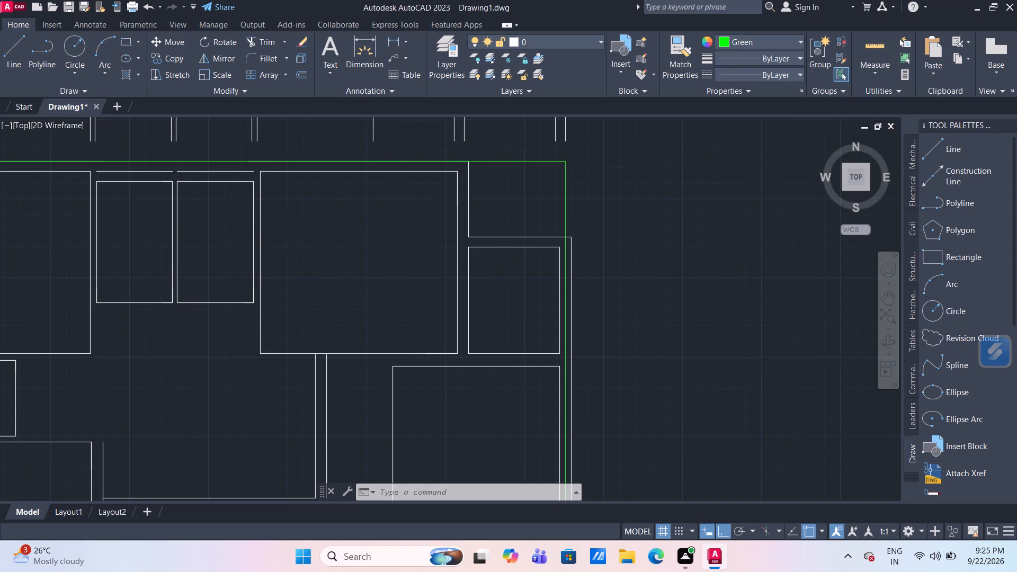
pyautogui.moveTo(502, 259); pyautogui.dragTo(505, 320, button='middle')
pyautogui.scroll(-2, 500, 317)
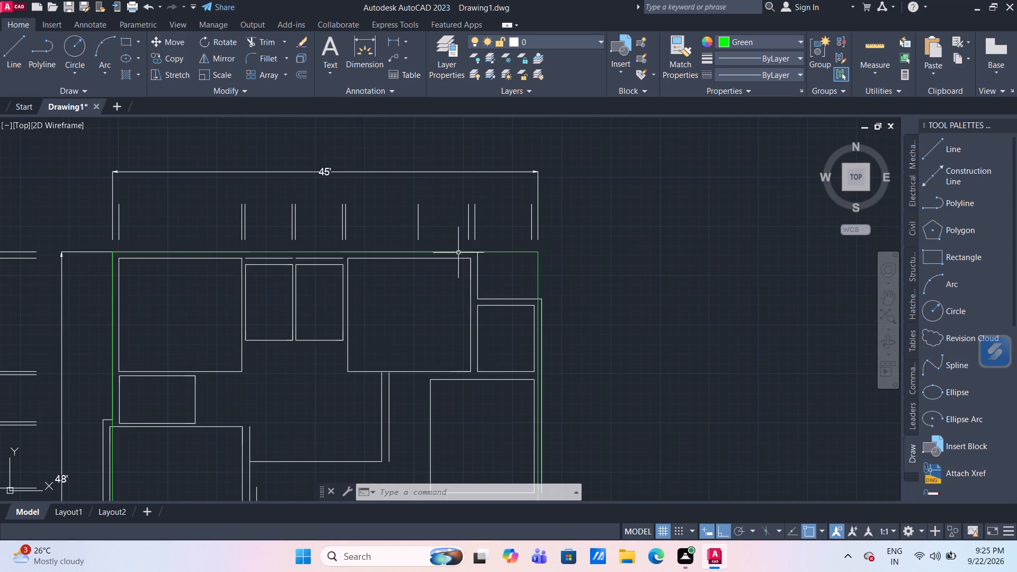
pyautogui.scroll(3, 472, 232)
pyautogui.moveTo(468, 215); pyautogui.dragTo(443, 162, button='middle')
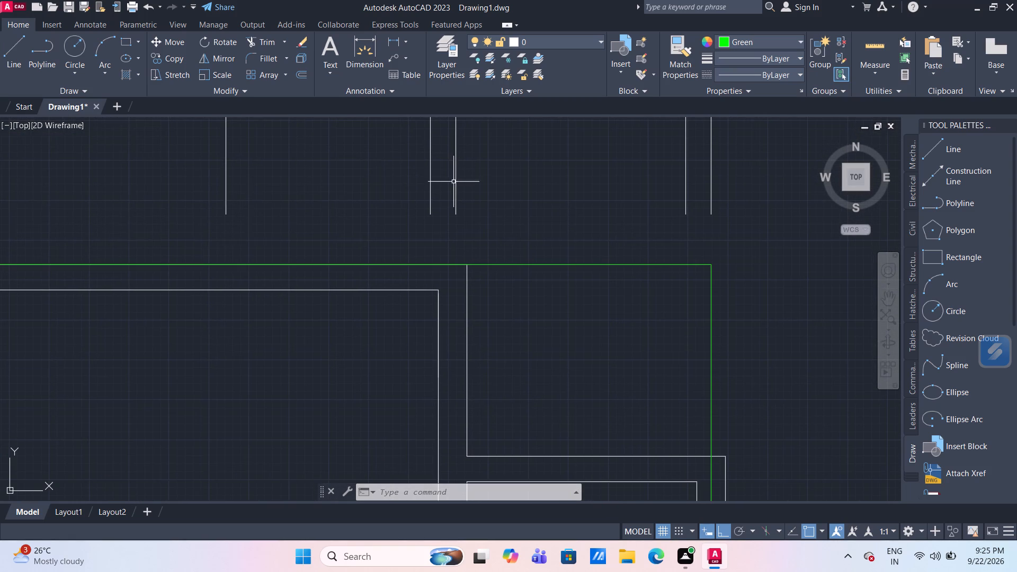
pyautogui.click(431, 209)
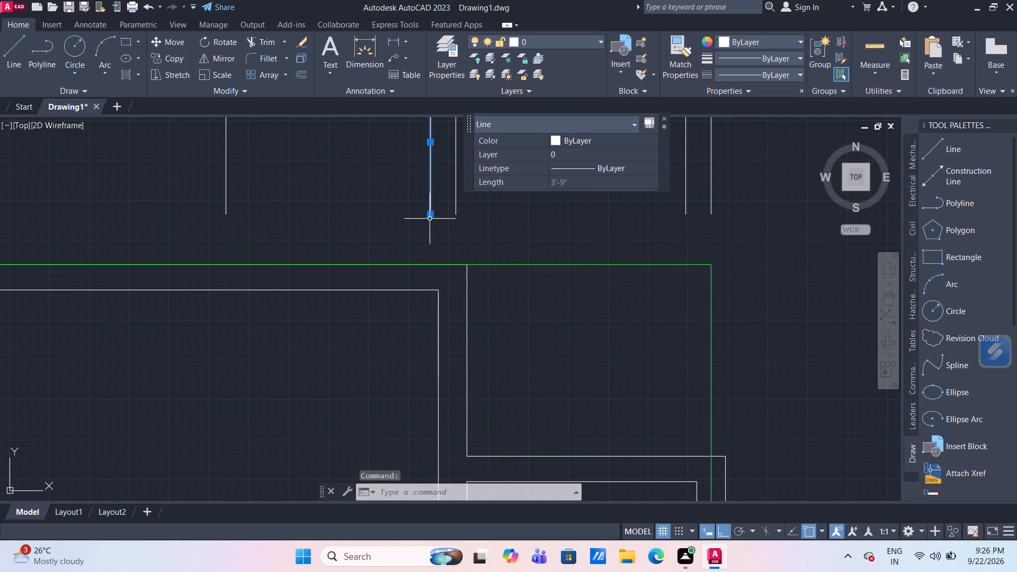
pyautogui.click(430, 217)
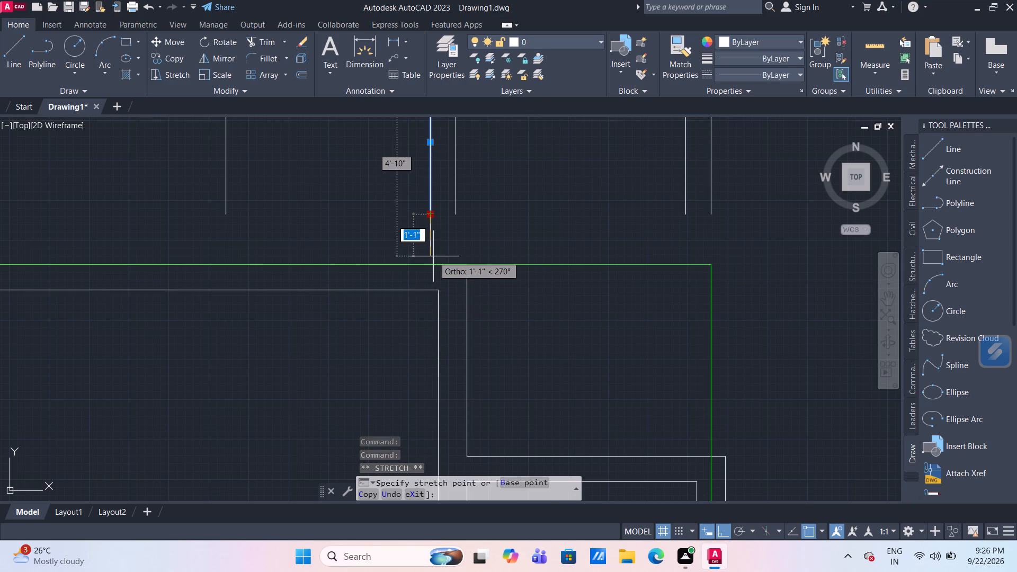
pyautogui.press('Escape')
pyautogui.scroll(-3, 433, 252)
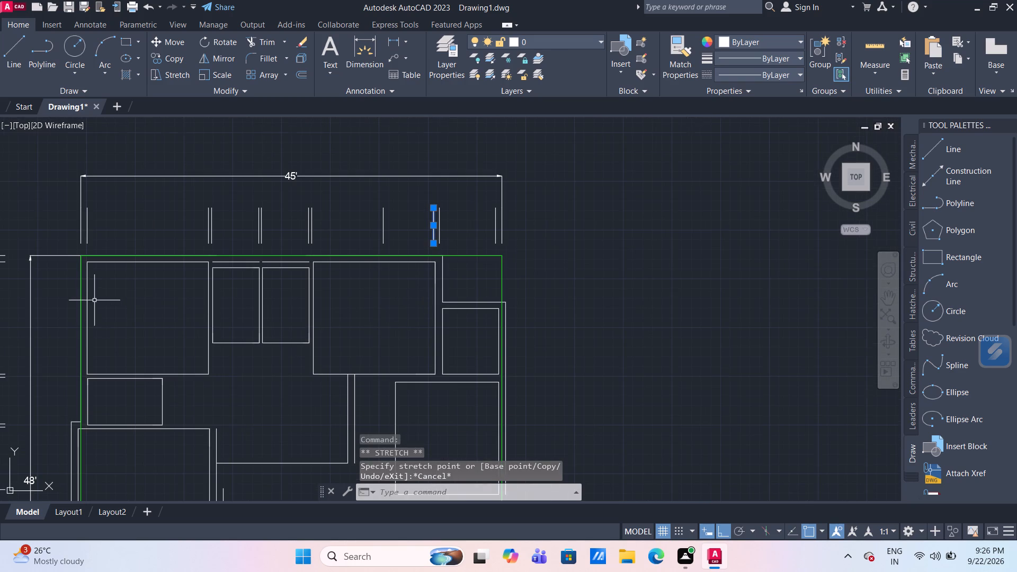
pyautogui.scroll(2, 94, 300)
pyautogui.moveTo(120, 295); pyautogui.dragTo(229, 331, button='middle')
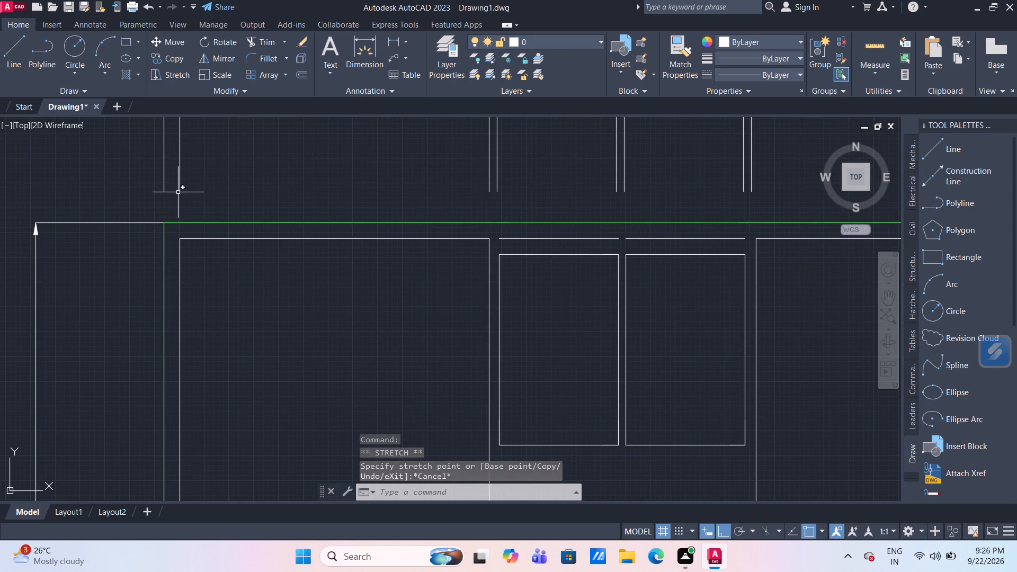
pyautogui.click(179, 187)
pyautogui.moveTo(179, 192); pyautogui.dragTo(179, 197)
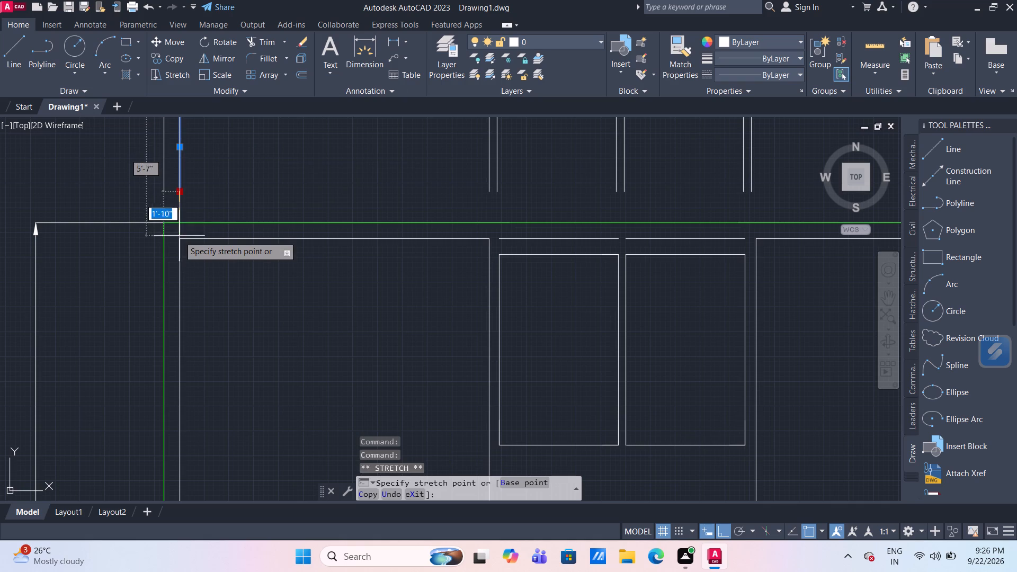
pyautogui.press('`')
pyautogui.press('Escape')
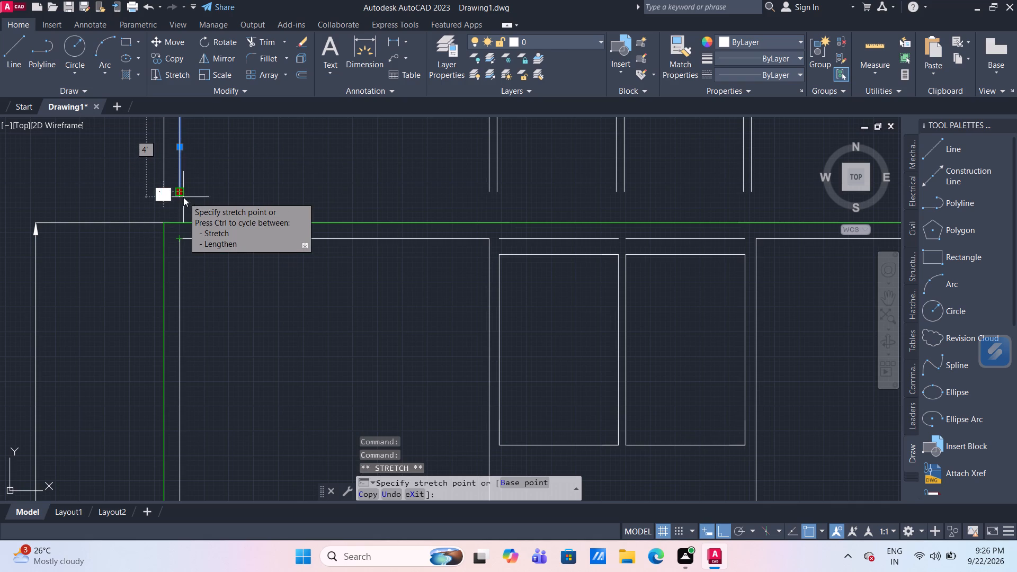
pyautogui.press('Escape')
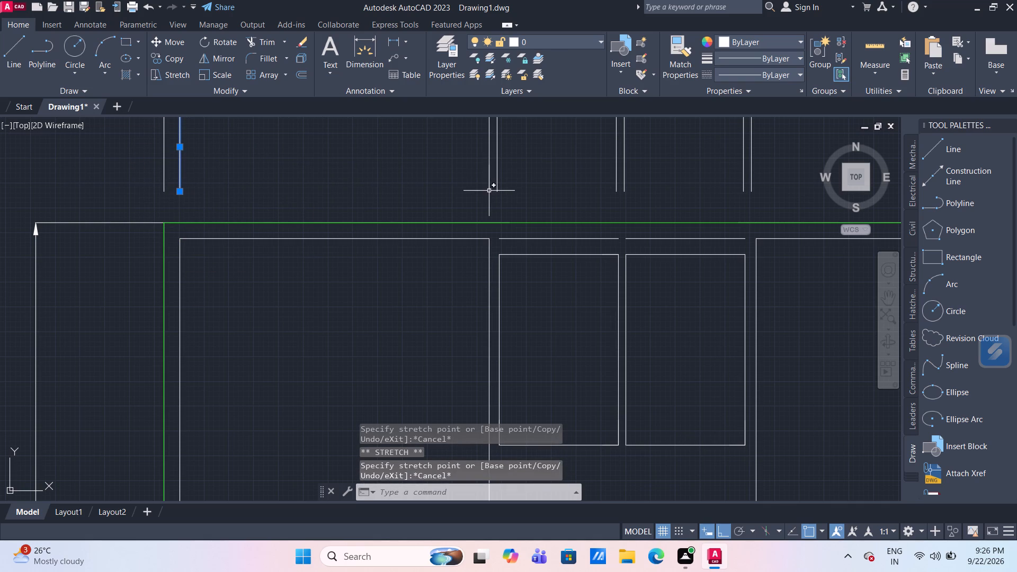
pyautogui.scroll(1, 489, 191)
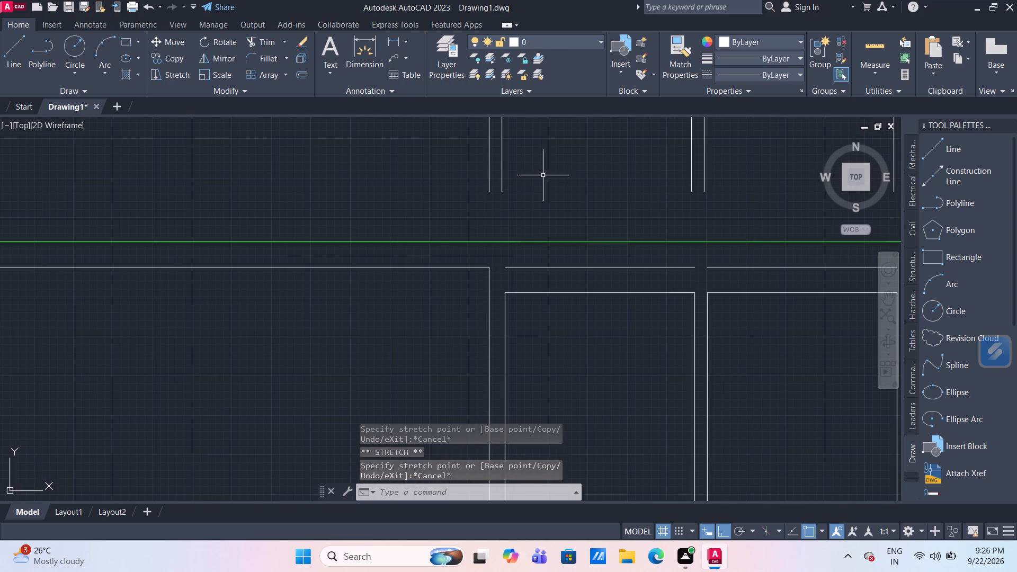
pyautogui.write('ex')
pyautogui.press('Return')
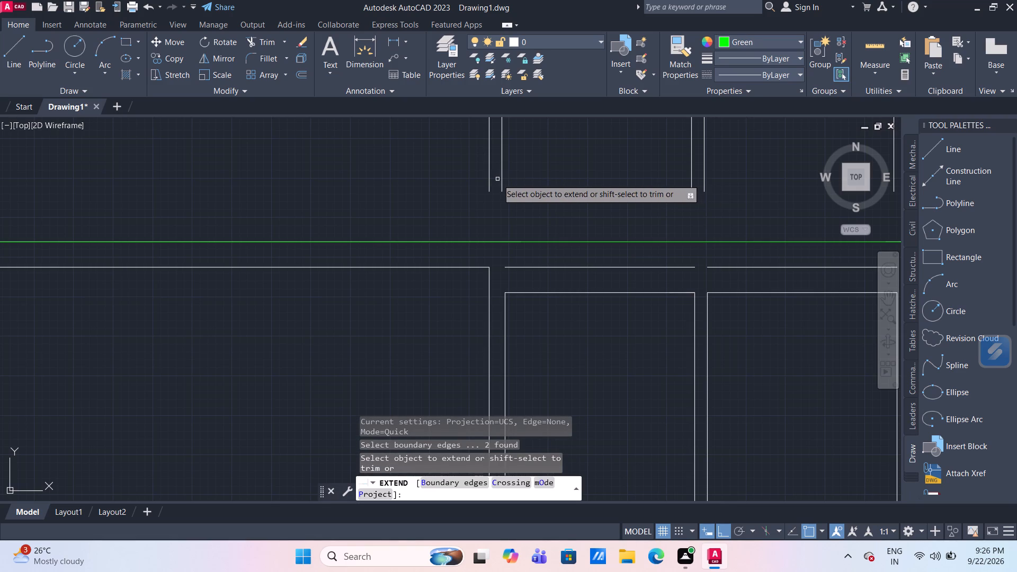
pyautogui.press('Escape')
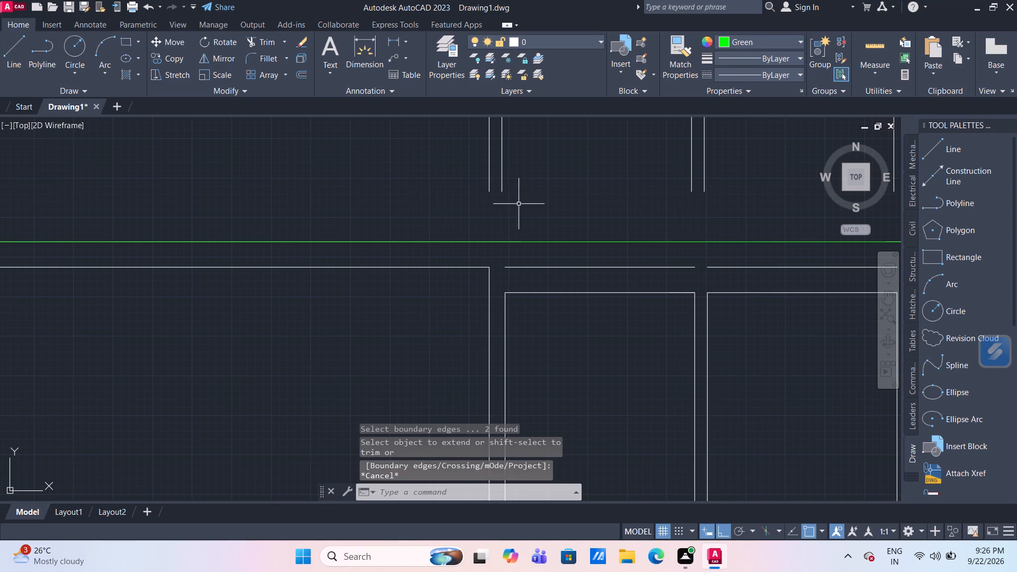
# Stretch the reference tick just left of the left narrow room about 2'-8" straight down to the level of that room's top edge.
pyautogui.click(499, 190)
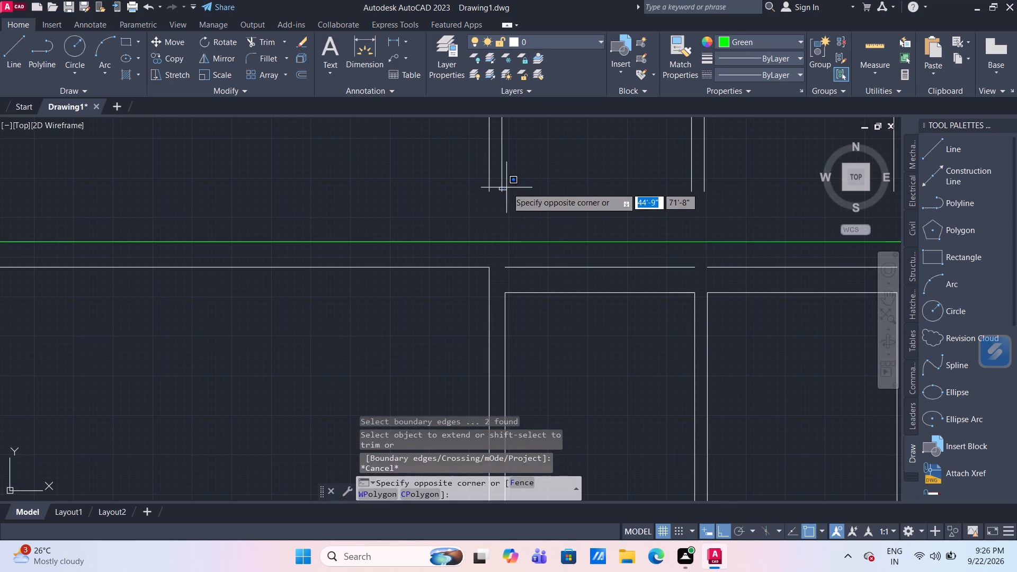
pyautogui.click(507, 187)
pyautogui.click(502, 188)
pyautogui.click(502, 191)
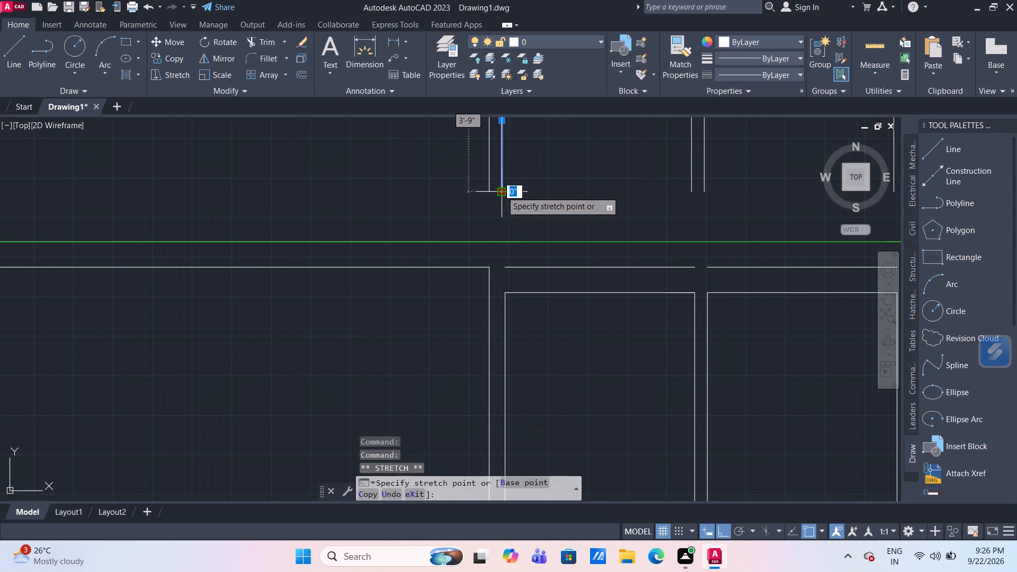
pyautogui.scroll(4, 503, 303)
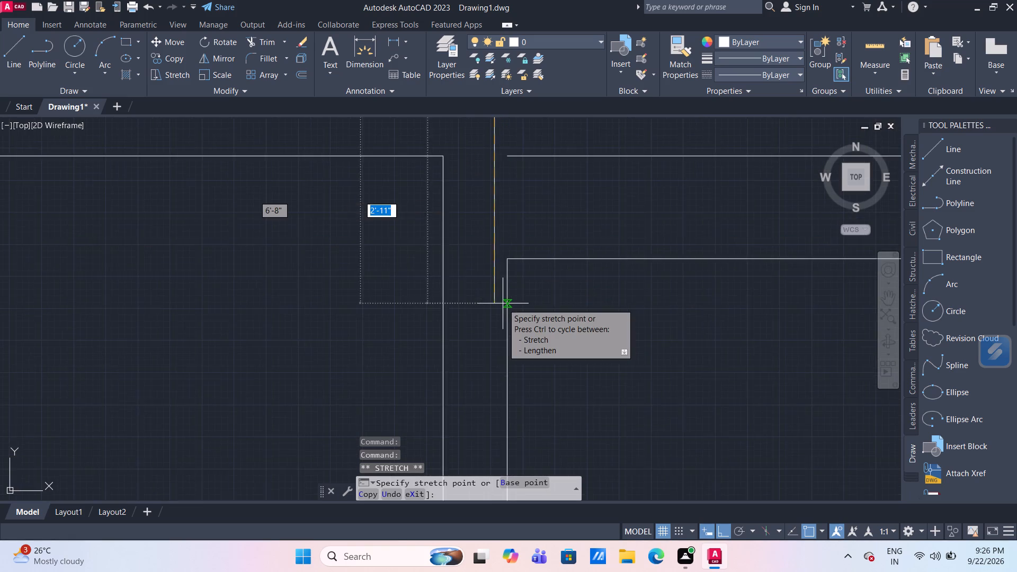
pyautogui.scroll(-3, 496, 257)
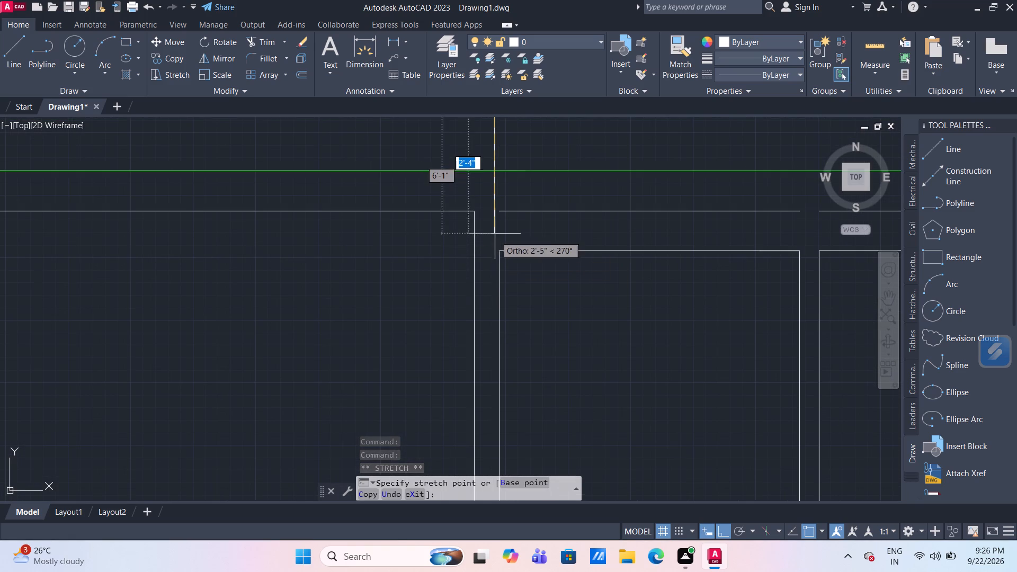
pyautogui.moveTo(493, 226); pyautogui.dragTo(488, 260, button='middle')
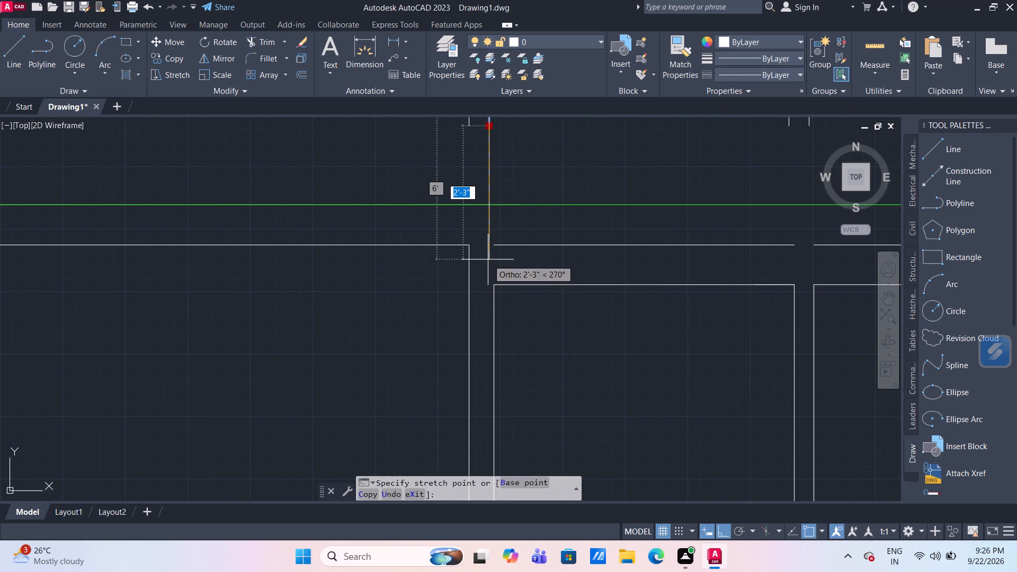
pyautogui.scroll(-2, 488, 260)
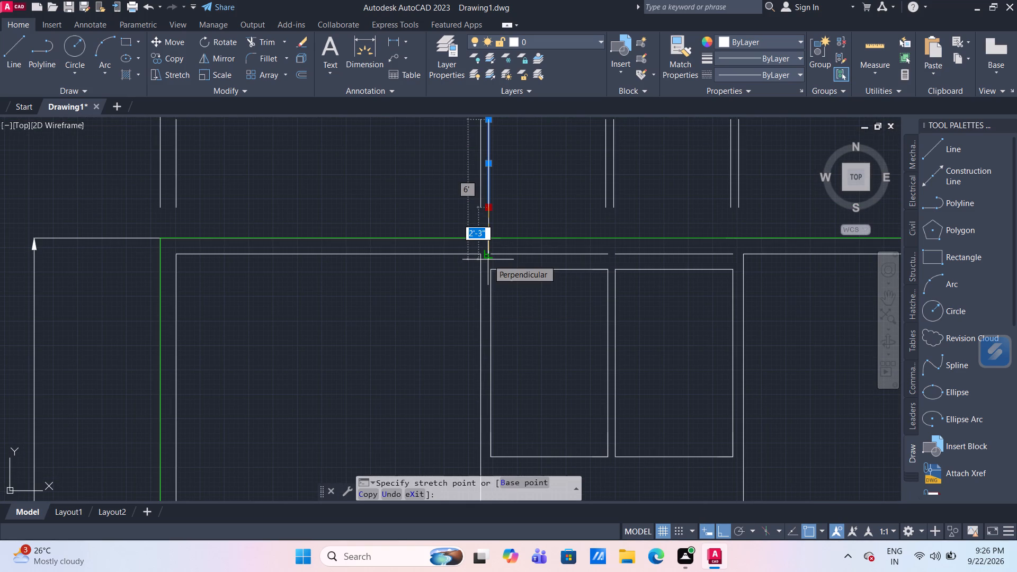
pyautogui.scroll(2, 488, 260)
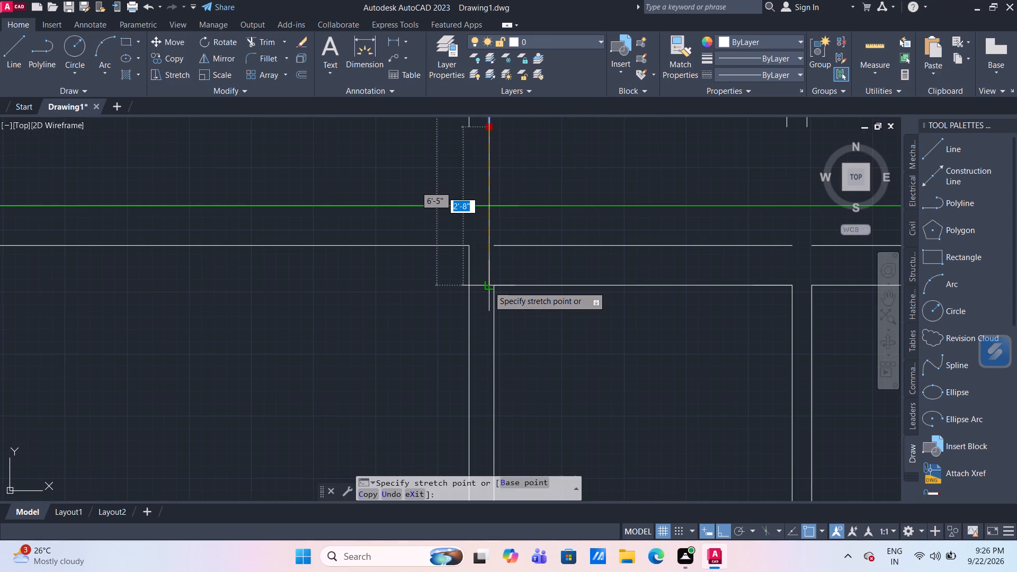
pyautogui.click(488, 286)
pyautogui.press('Escape')
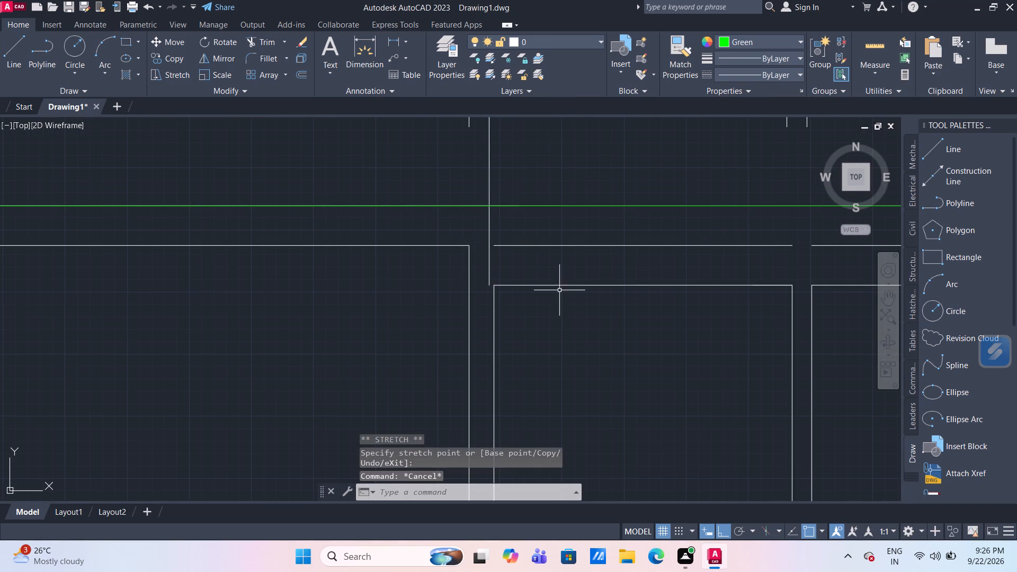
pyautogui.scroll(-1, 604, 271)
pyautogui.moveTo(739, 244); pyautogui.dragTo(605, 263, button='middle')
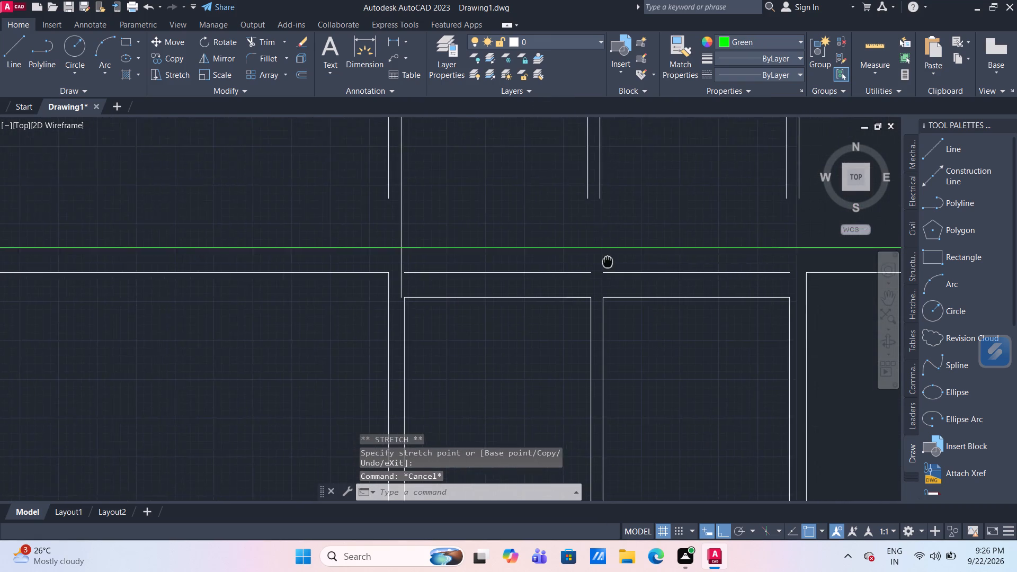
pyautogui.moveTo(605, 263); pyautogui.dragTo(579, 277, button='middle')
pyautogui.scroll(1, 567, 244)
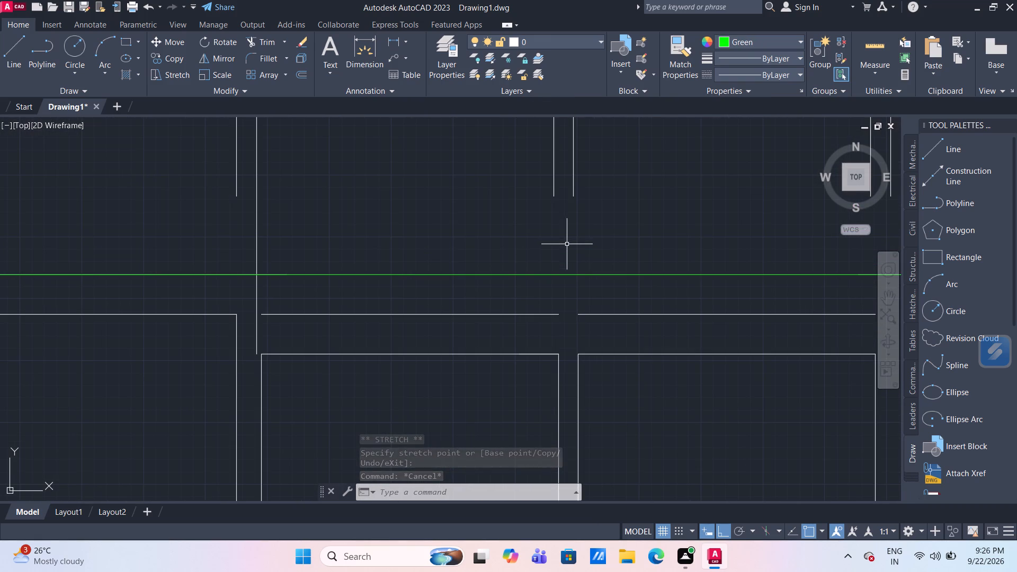
# Check the left narrow room's right edge against the reference tick above it using a temporary vertical line.
pyautogui.click(12, 58)
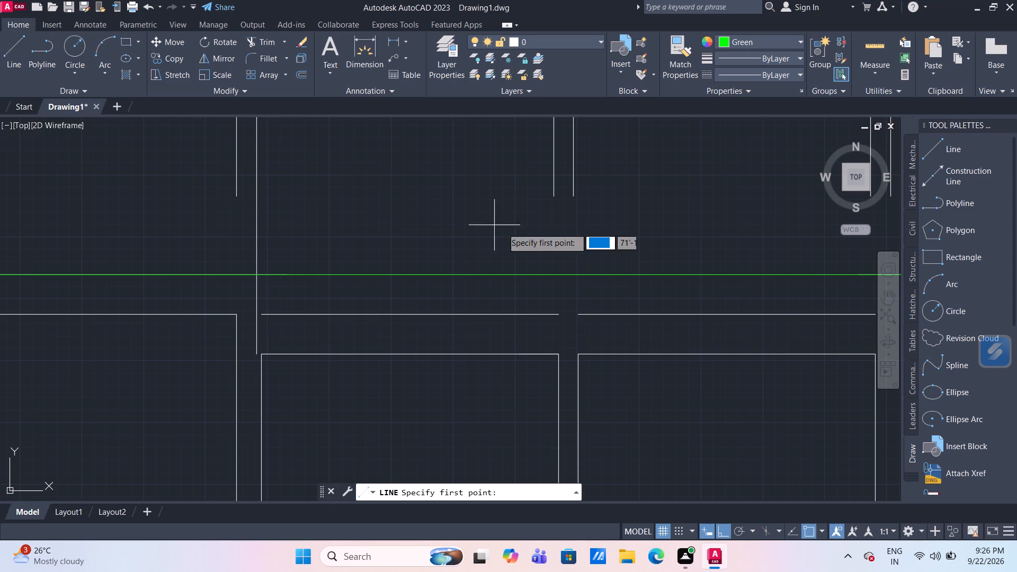
pyautogui.moveTo(553, 198); pyautogui.dragTo(557, 206)
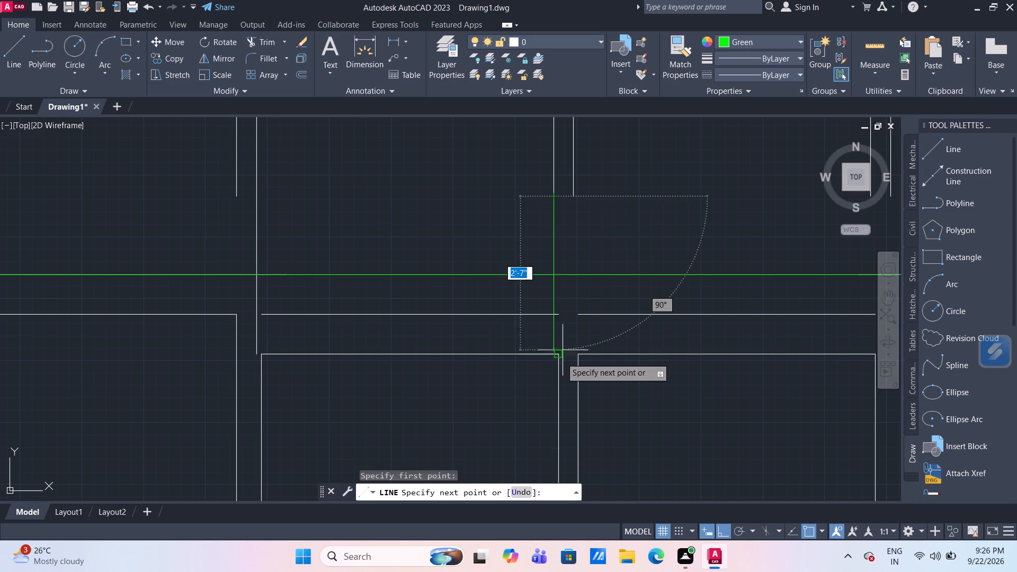
pyautogui.press('Escape')
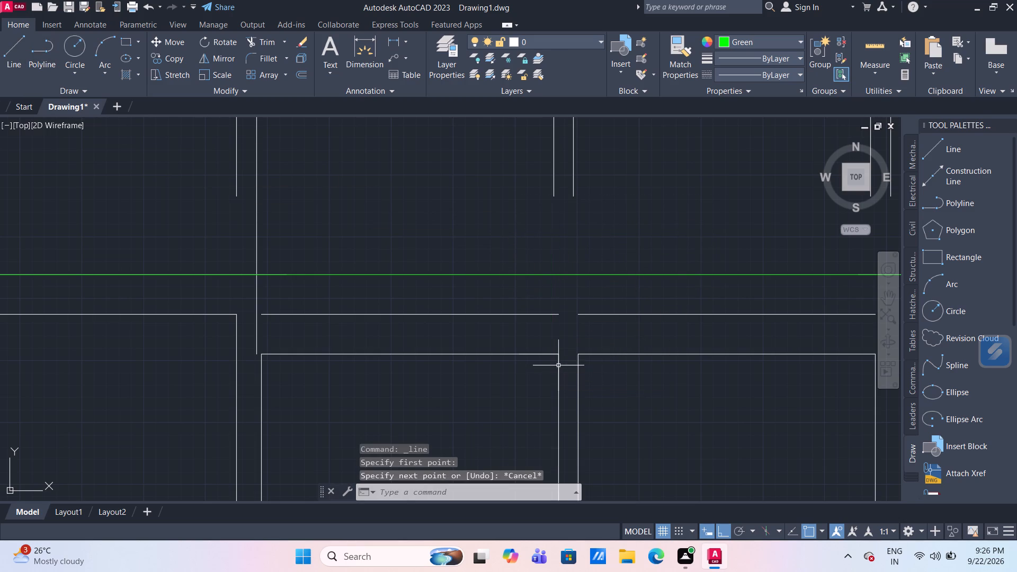
# Move both narrow rooms together slightly left so the left room's upper-left corner meets the lower end of the stretched reference tick.
pyautogui.scroll(-1, 647, 328)
pyautogui.moveTo(654, 353); pyautogui.dragTo(588, 324, button='middle')
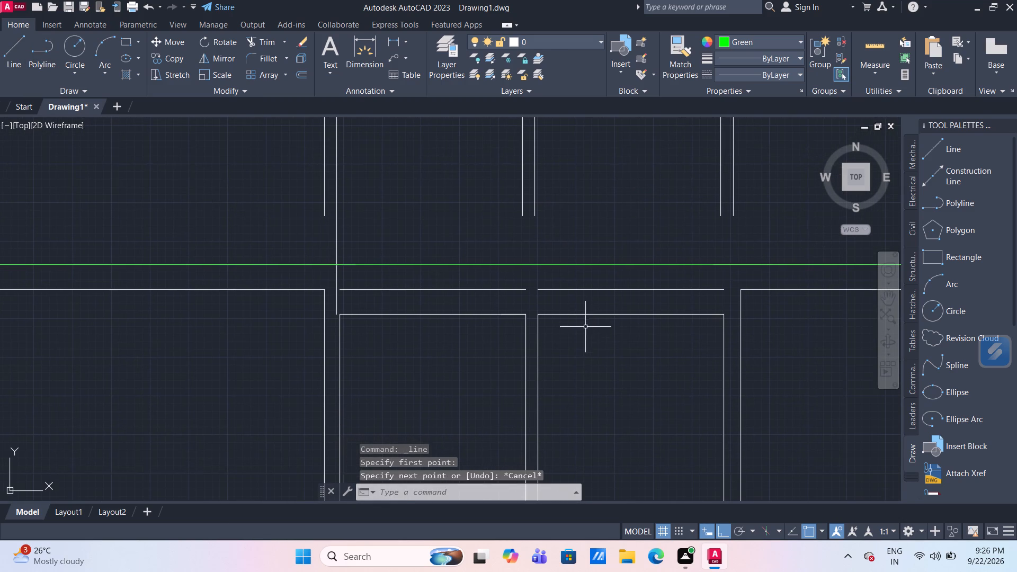
pyautogui.scroll(-1, 588, 369)
pyautogui.moveTo(582, 368); pyautogui.dragTo(526, 245, button='middle')
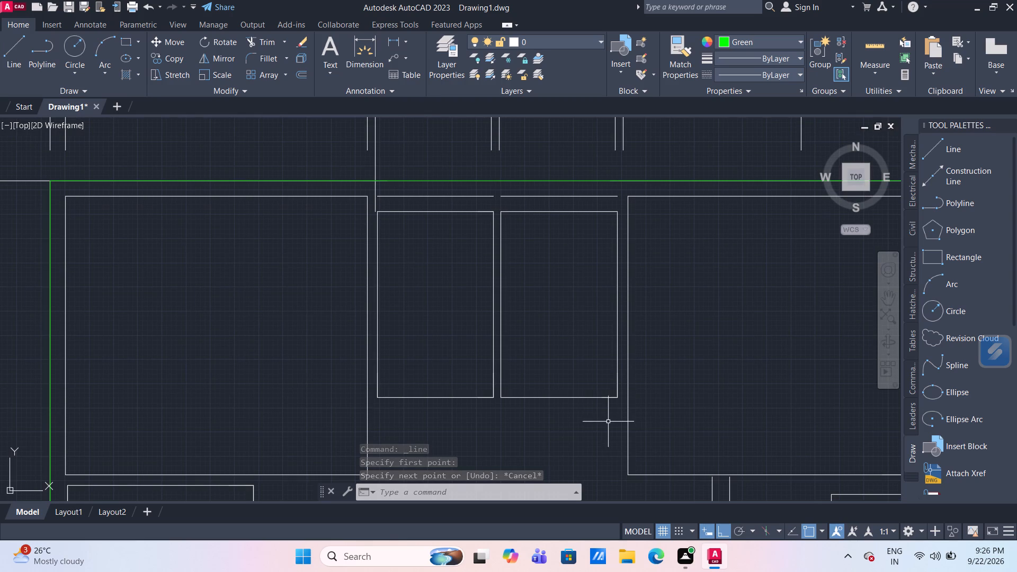
pyautogui.click(620, 404)
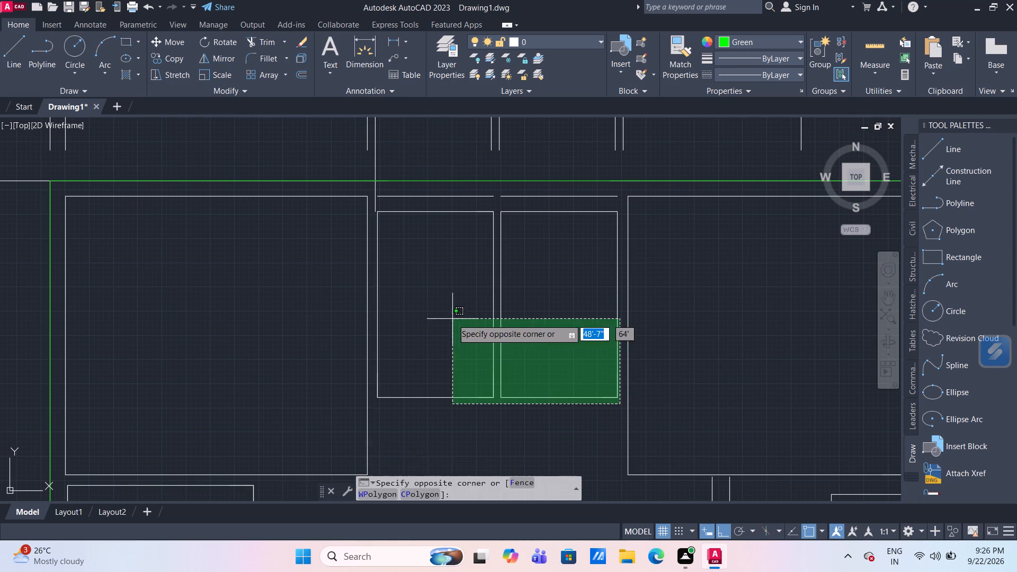
pyautogui.scroll(2, 378, 215)
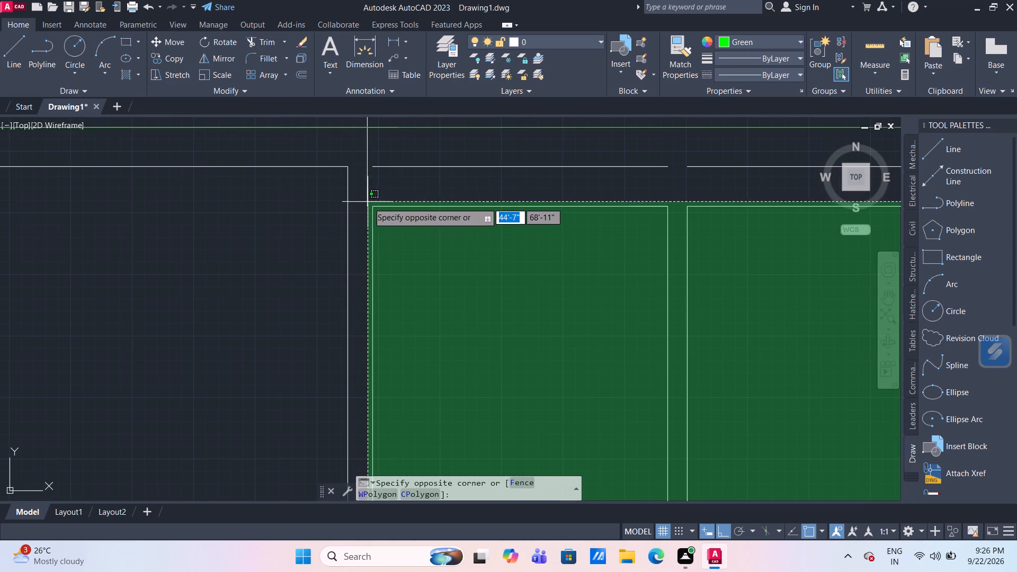
pyautogui.click(370, 204)
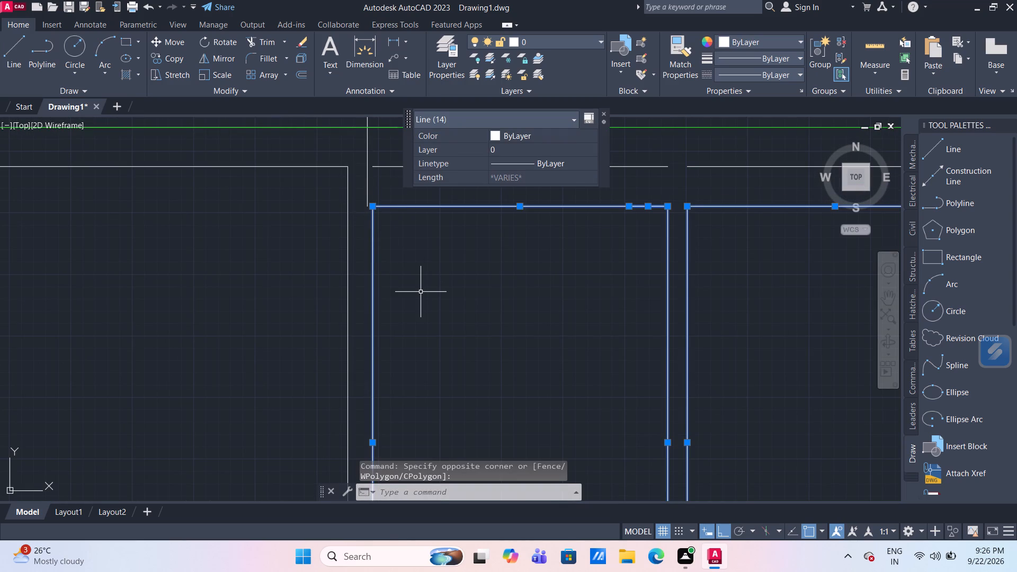
pyautogui.press('m')
pyautogui.press('Return')
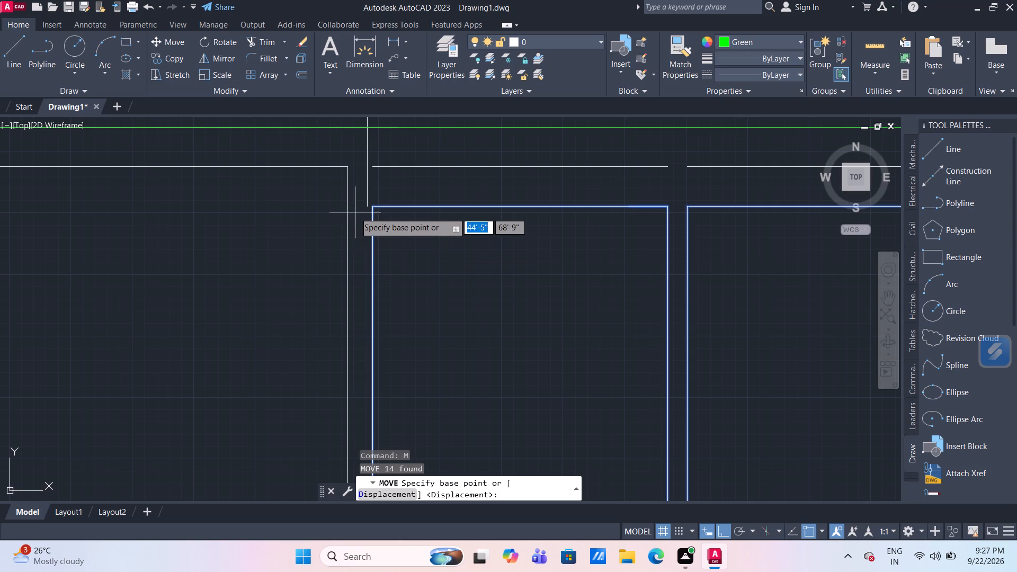
pyautogui.click(373, 206)
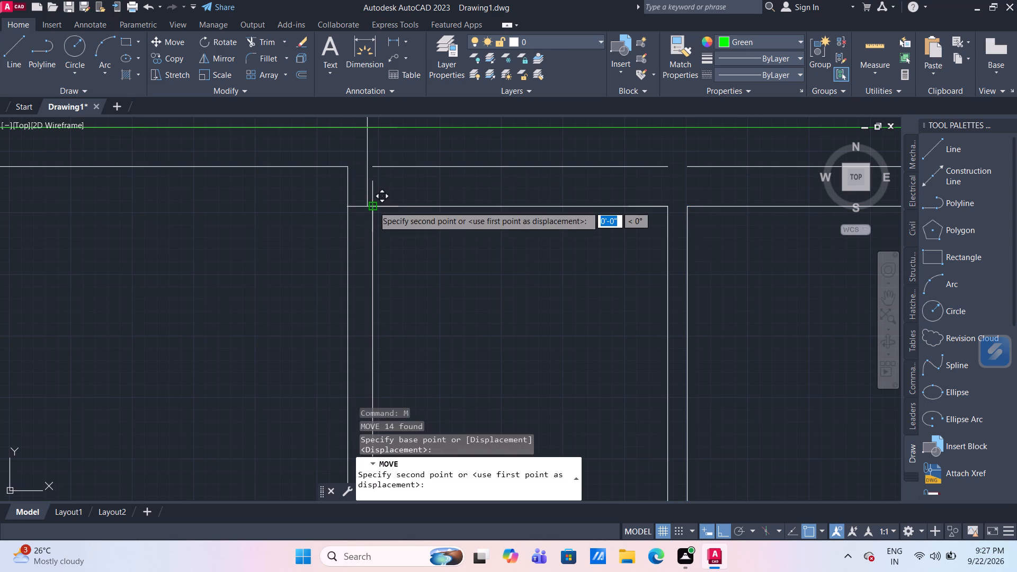
pyautogui.click(365, 206)
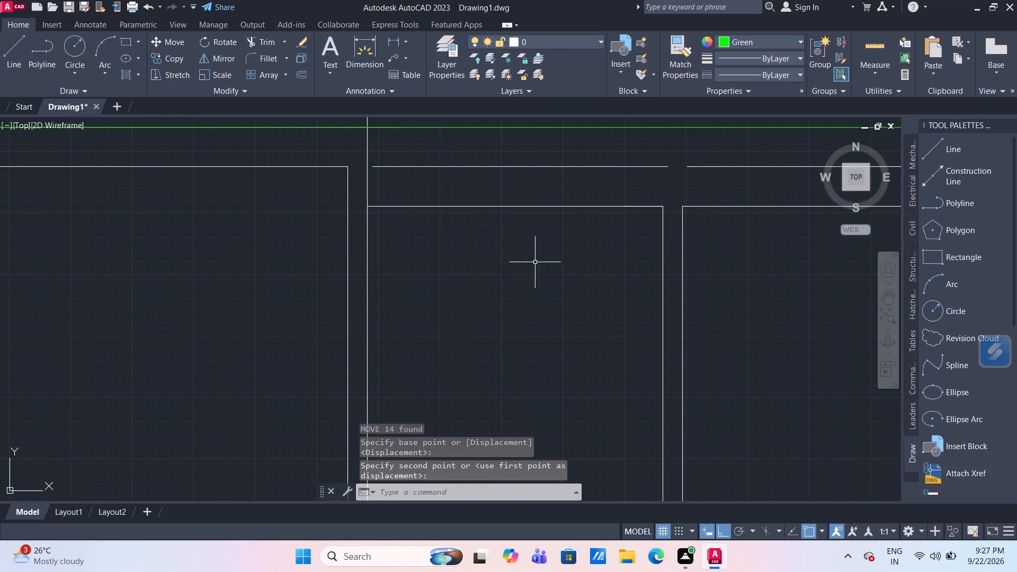
# Check the right edges of both narrow rooms against the reference ticks above using temporary vertical lines.
pyautogui.moveTo(586, 273); pyautogui.dragTo(438, 257, button='middle')
pyautogui.scroll(-2, 535, 262)
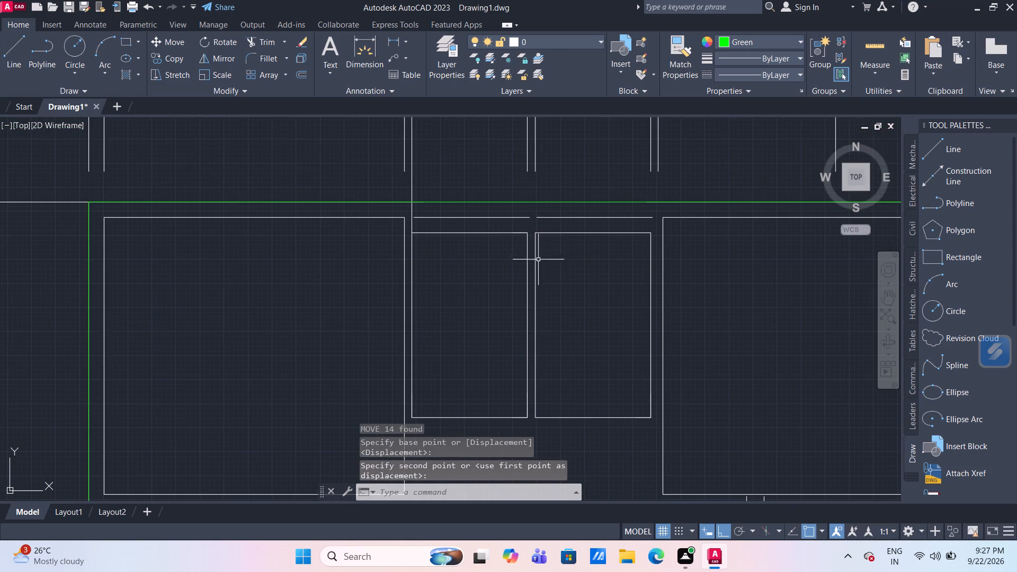
pyautogui.moveTo(572, 246); pyautogui.dragTo(555, 268, button='middle')
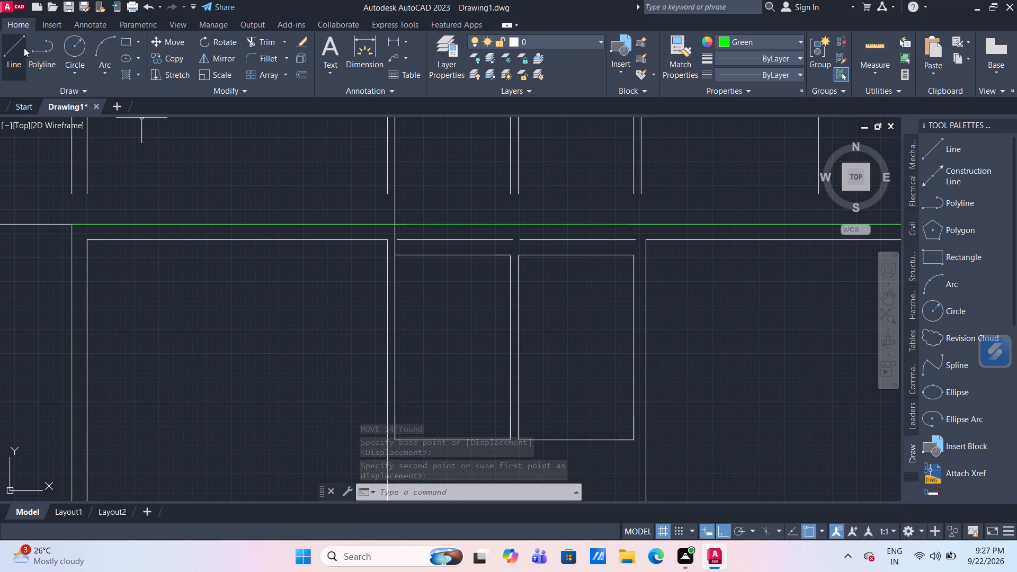
pyautogui.click(24, 48)
pyautogui.scroll(1, 462, 176)
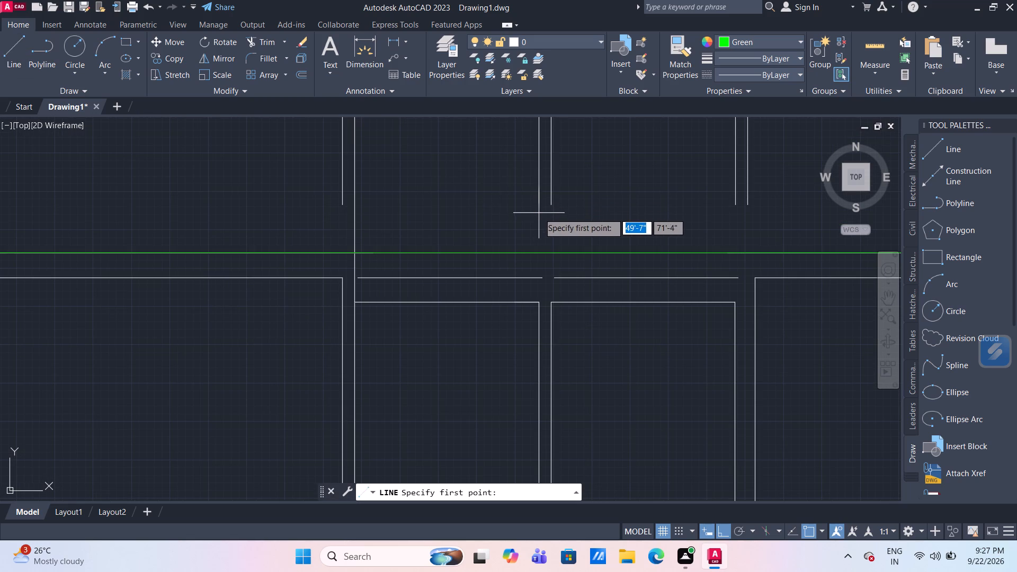
pyautogui.click(539, 206)
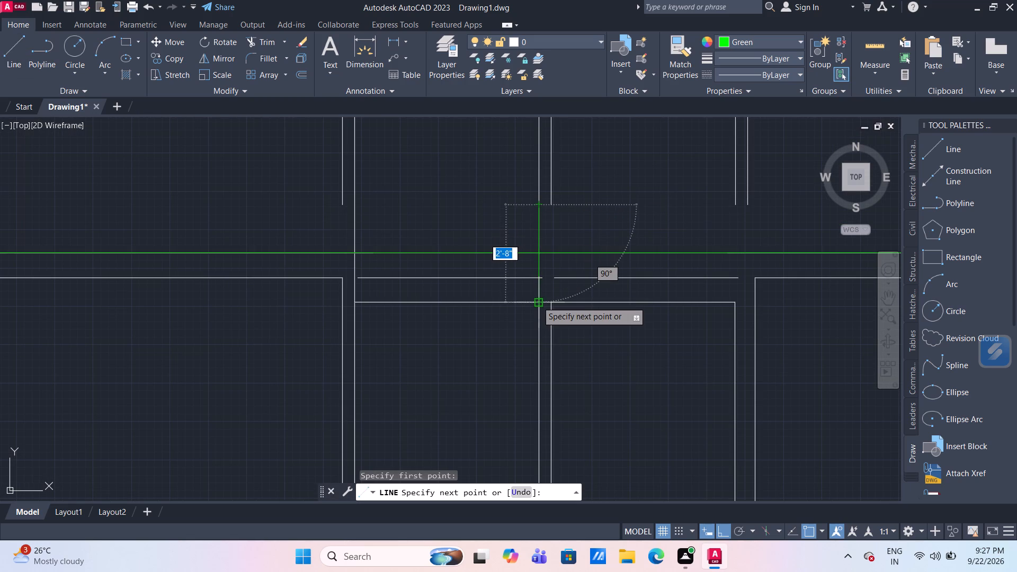
pyautogui.press('Escape')
pyautogui.click(16, 65)
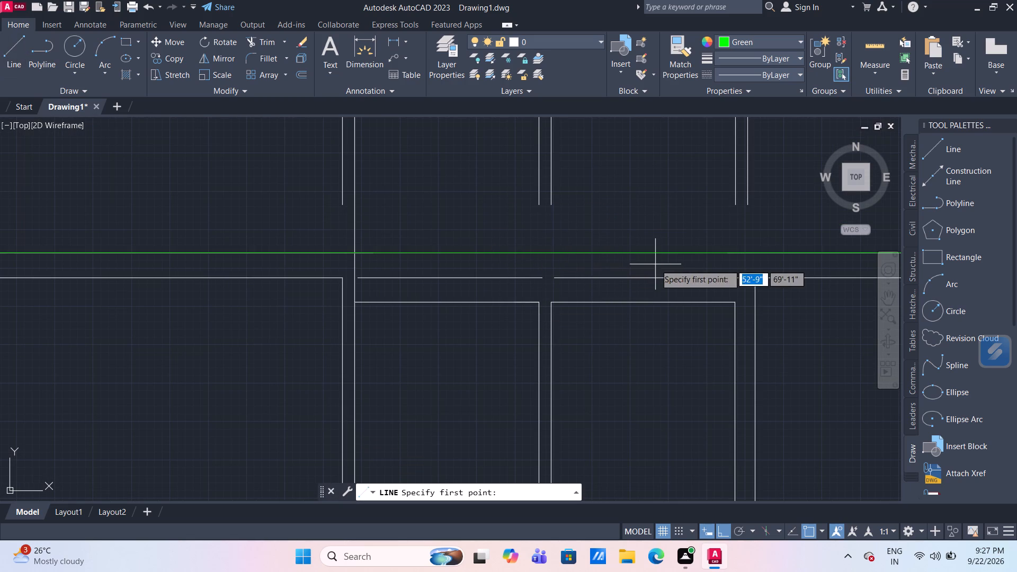
pyautogui.moveTo(657, 264); pyautogui.dragTo(540, 232, button='middle')
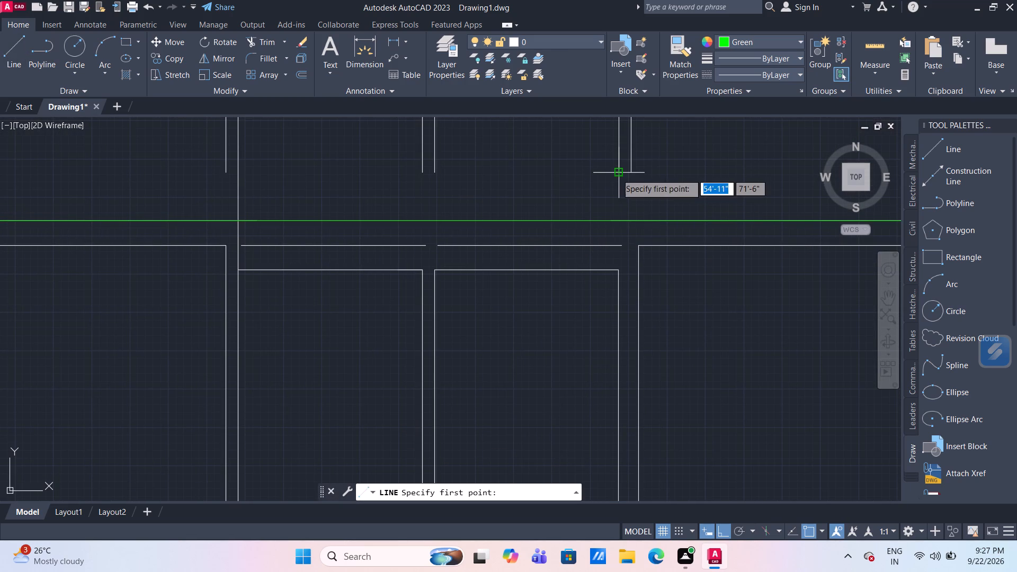
pyautogui.click(617, 174)
pyautogui.scroll(4, 620, 280)
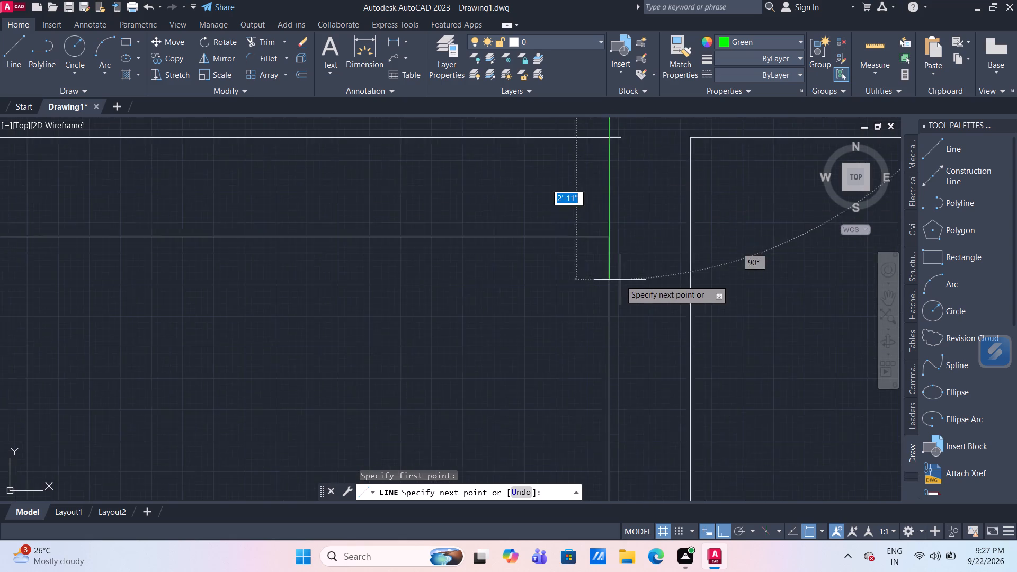
pyautogui.scroll(-2, 617, 316)
pyautogui.press('Escape')
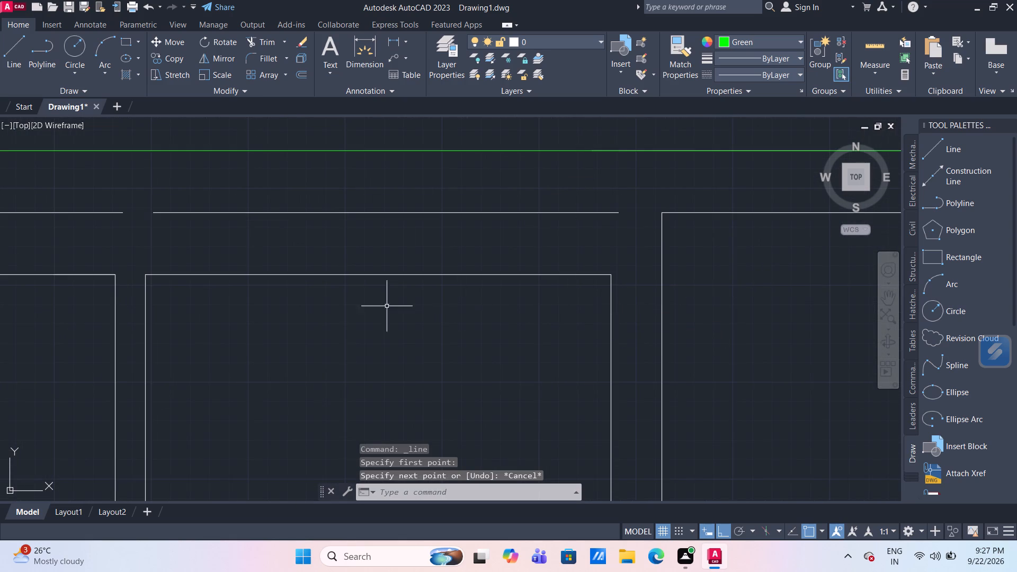
# Check the facing edges of the two narrow rooms against the pair of reference ticks above using temporary vertical lines.
pyautogui.scroll(-2, 299, 295)
pyautogui.moveTo(269, 287); pyautogui.dragTo(318, 277, button='middle')
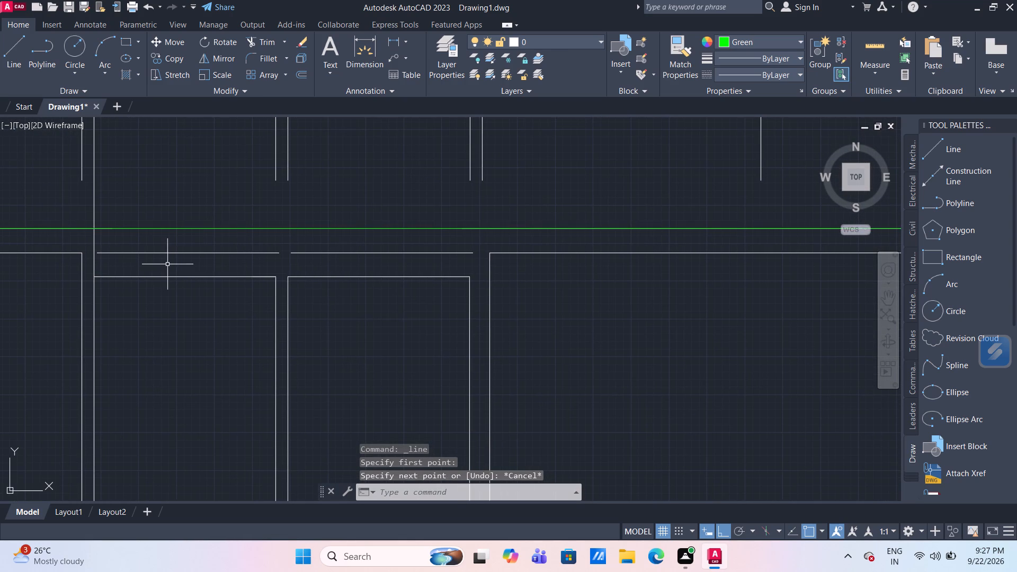
pyautogui.click(13, 67)
pyautogui.scroll(2, 351, 240)
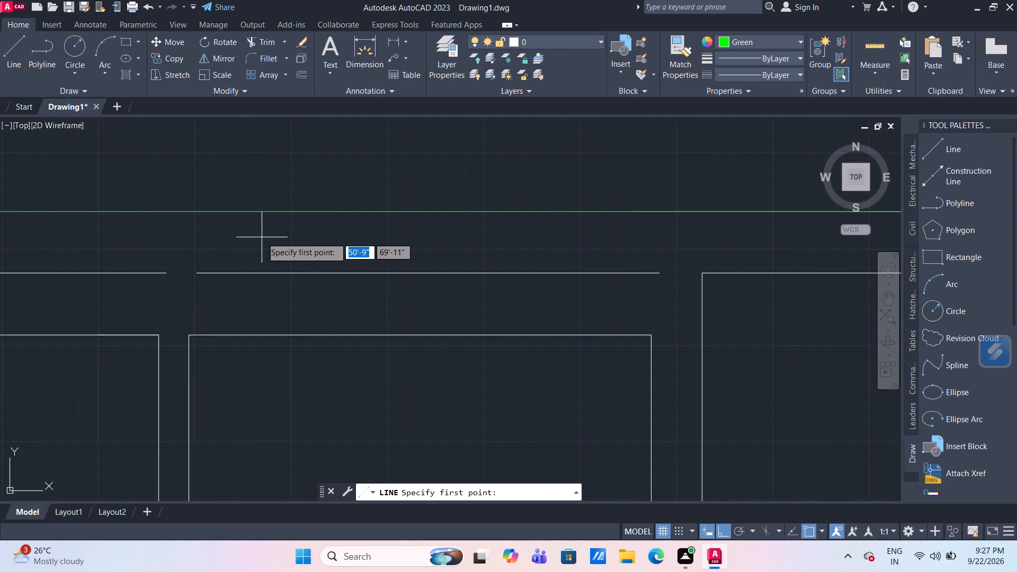
pyautogui.scroll(-3, 262, 237)
pyautogui.click(234, 204)
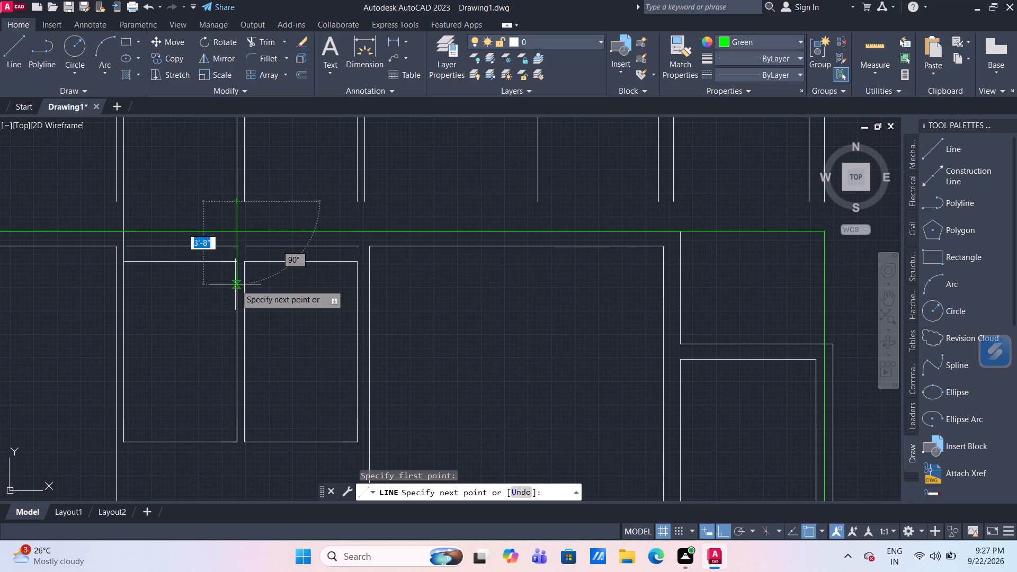
pyautogui.scroll(4, 235, 284)
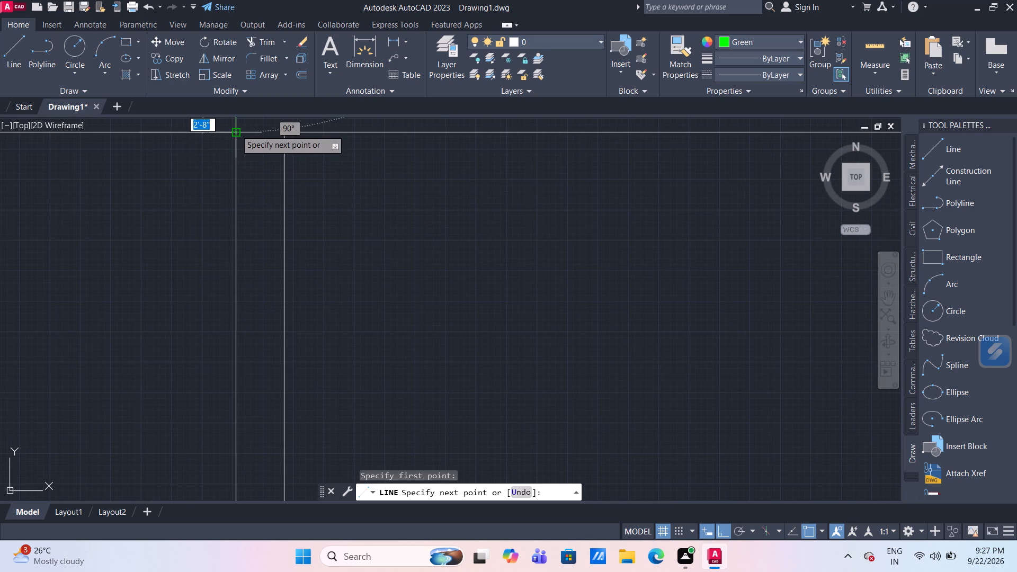
pyautogui.moveTo(237, 137); pyautogui.dragTo(226, 282, button='middle')
pyautogui.press('Escape')
pyautogui.scroll(-2, 292, 213)
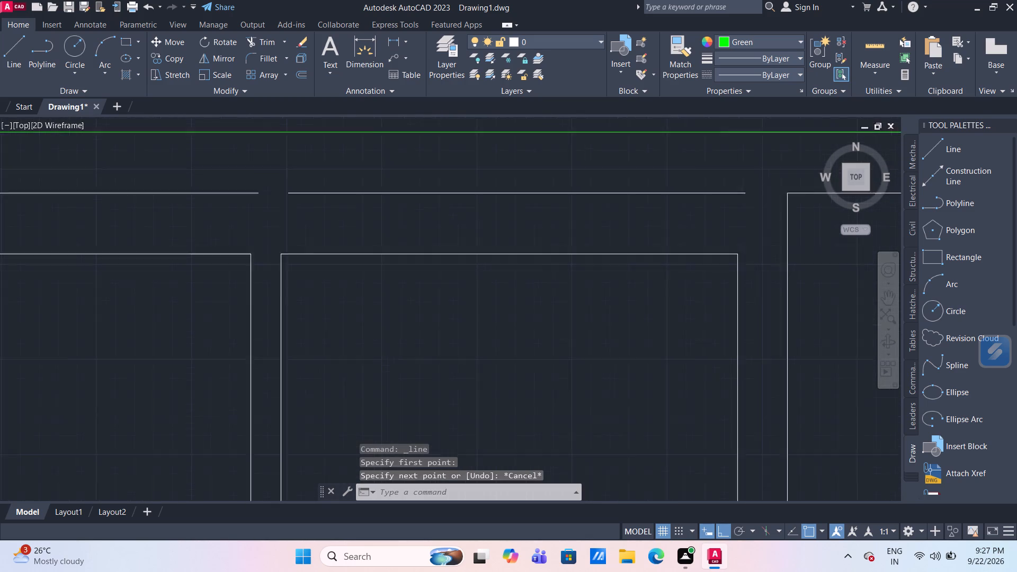
pyautogui.scroll(-1, 292, 213)
pyautogui.moveTo(297, 195); pyautogui.dragTo(288, 235, button='middle')
pyautogui.scroll(1, 288, 235)
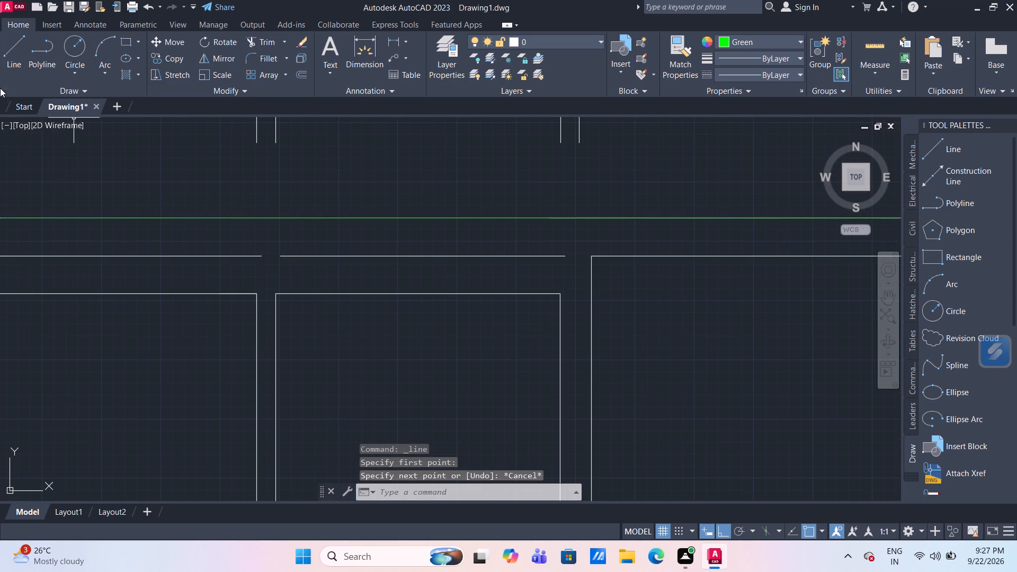
pyautogui.click(14, 66)
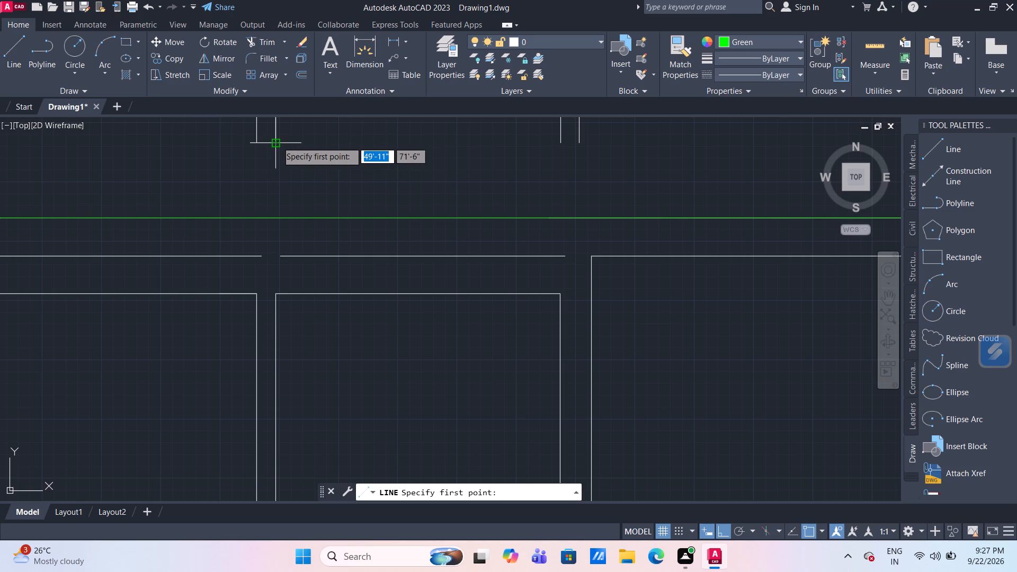
pyautogui.click(277, 141)
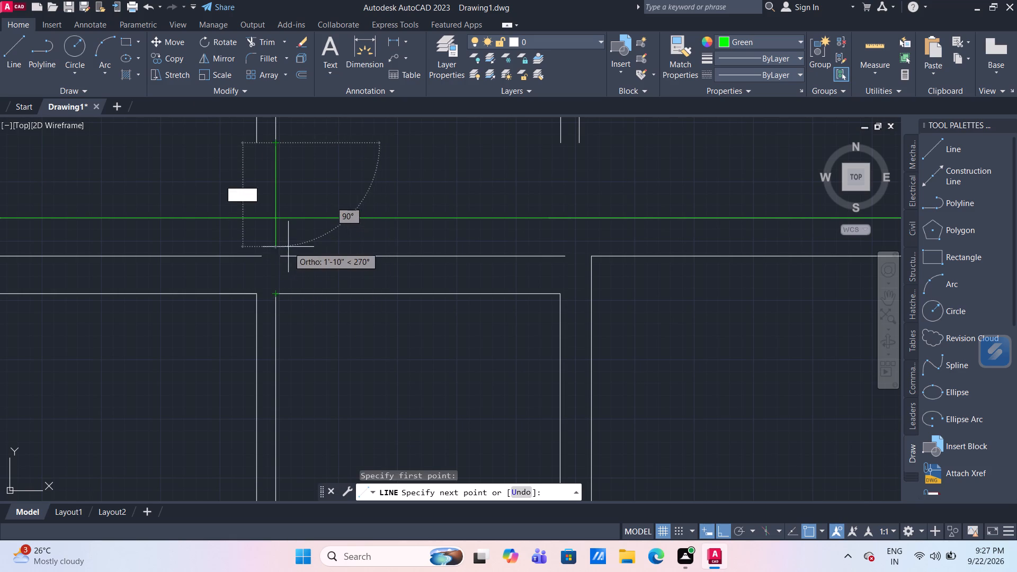
pyautogui.press('Escape')
# Recheck the right narrow room's right edge closely against its reference tick using a temporary vertical line.
pyautogui.moveTo(560, 205); pyautogui.dragTo(462, 279, button='middle')
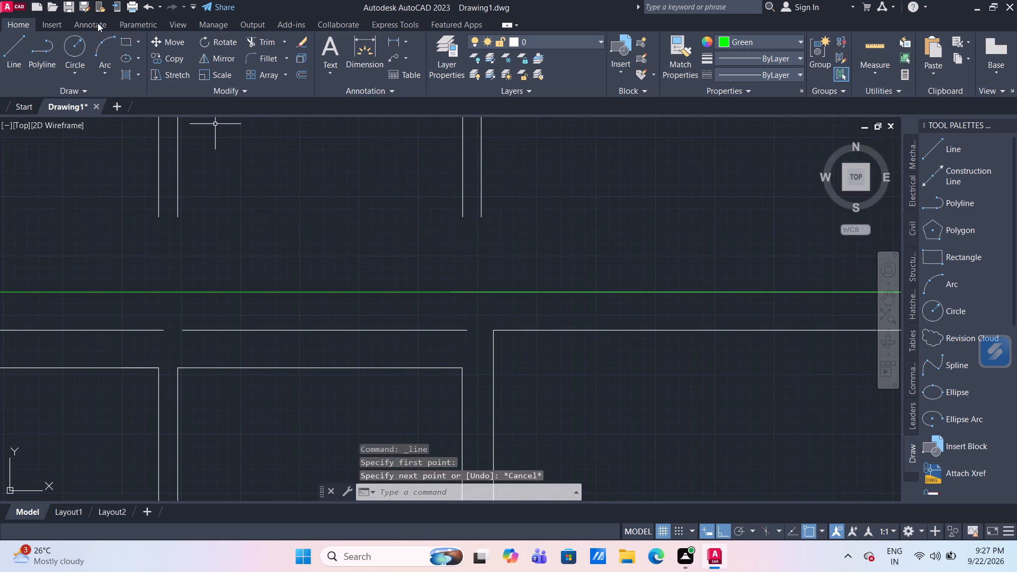
pyautogui.moveTo(14, 59); pyautogui.dragTo(22, 65)
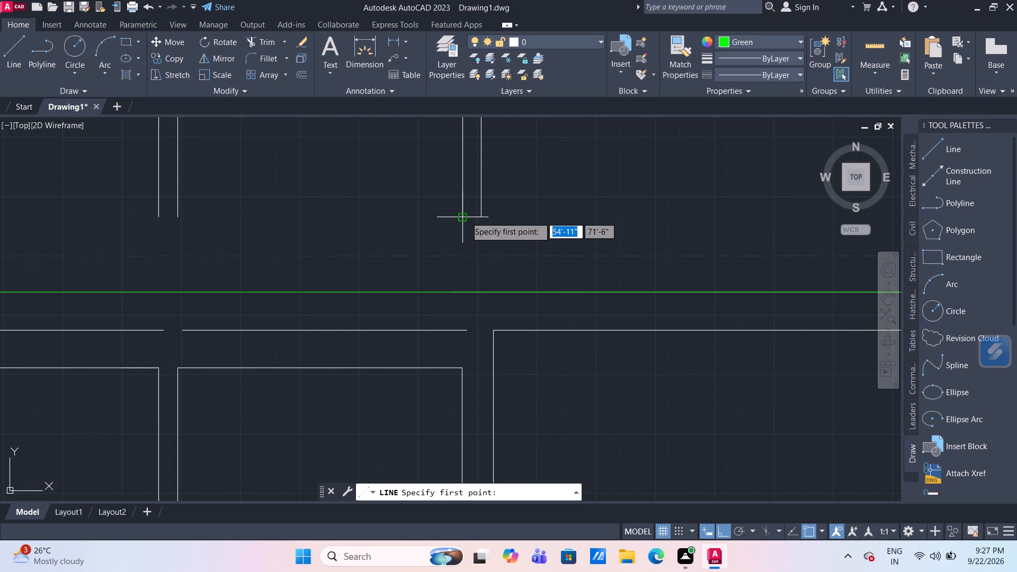
pyautogui.moveTo(466, 217); pyautogui.dragTo(468, 225)
pyautogui.scroll(2, 460, 374)
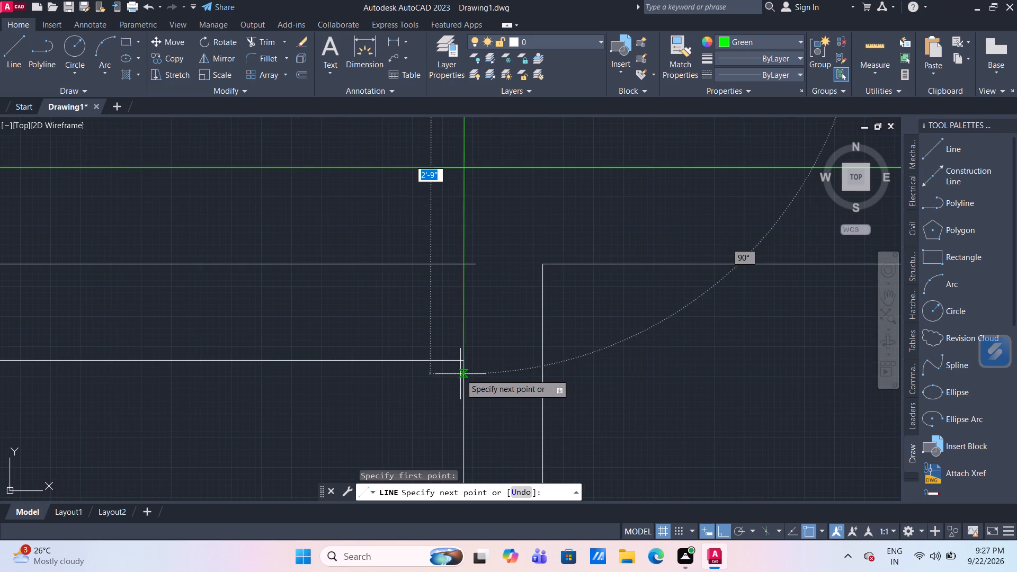
pyautogui.scroll(3, 486, 421)
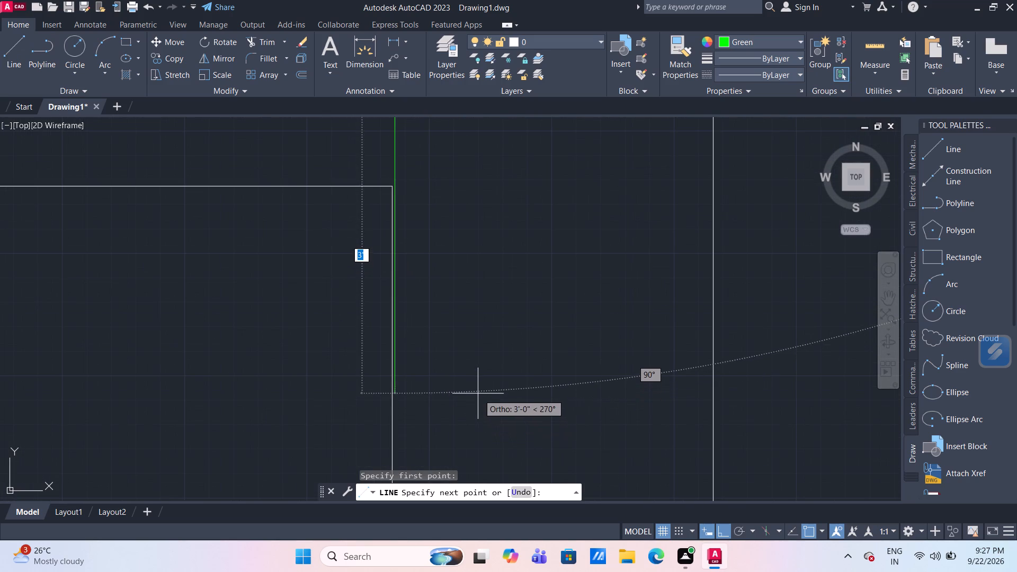
pyautogui.scroll(-3, 404, 200)
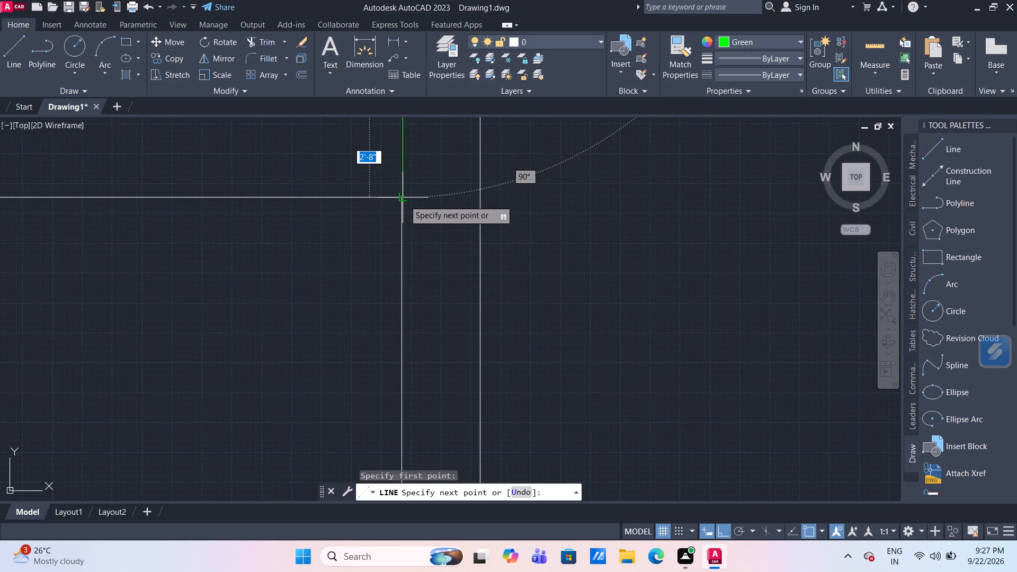
pyautogui.scroll(-3, 407, 204)
pyautogui.press('Escape')
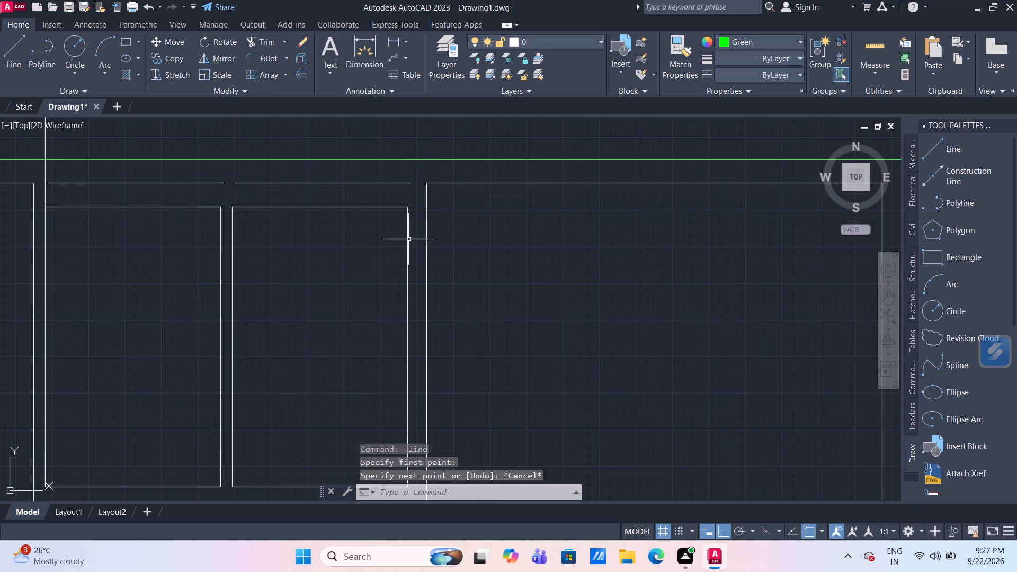
# Delete the whole outline of the right narrow room, including its short overlapping line pieces.
pyautogui.scroll(-2, 408, 239)
pyautogui.moveTo(390, 274); pyautogui.dragTo(390, 258, button='middle')
pyautogui.scroll(1, 390, 260)
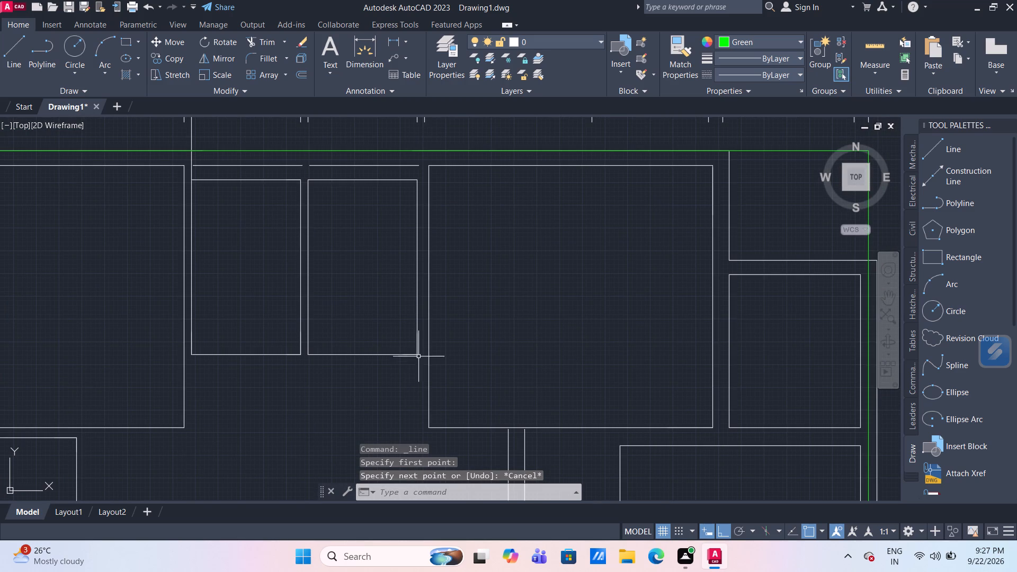
pyautogui.moveTo(420, 362); pyautogui.dragTo(414, 341)
pyautogui.click(306, 174)
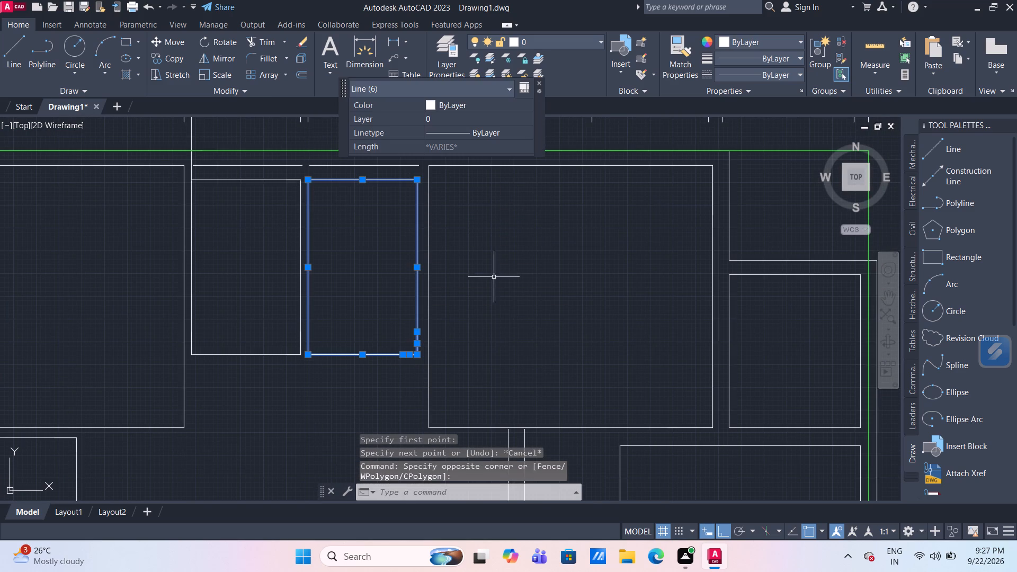
pyautogui.press('Delete')
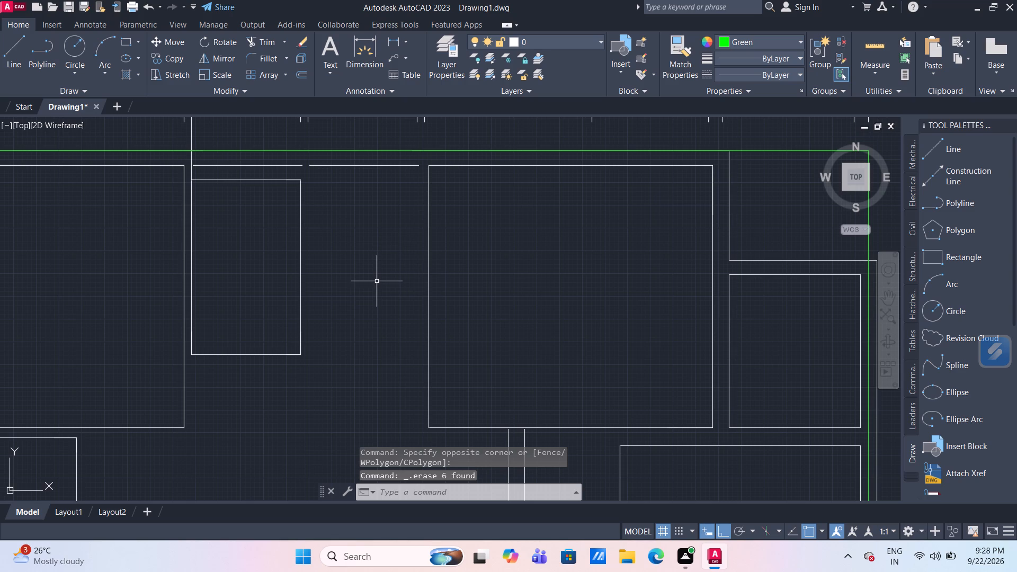
# Offset the remaining narrow room's right edge 4" to the right.
pyautogui.press('o')
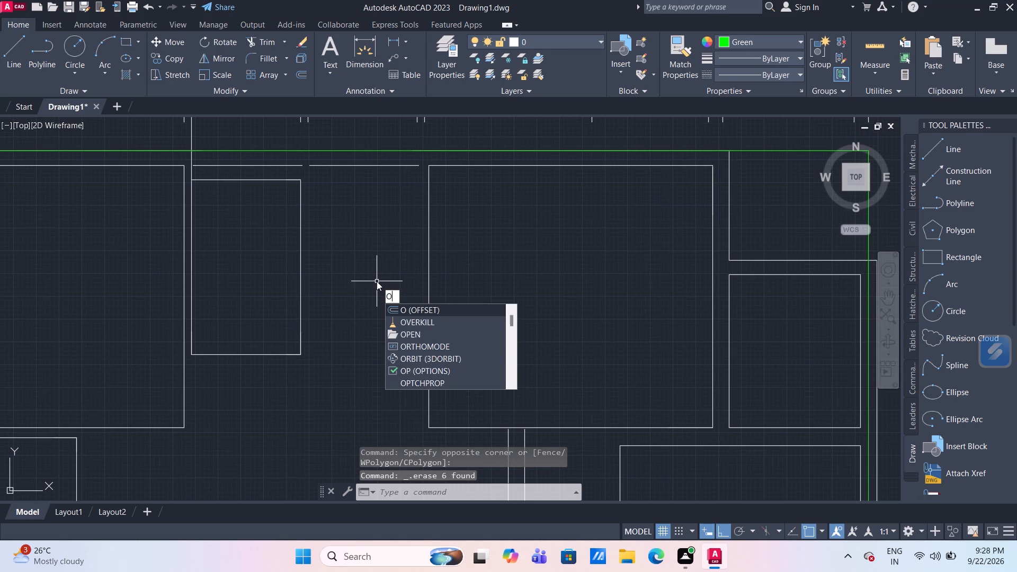
pyautogui.press('Return')
pyautogui.write('4"')
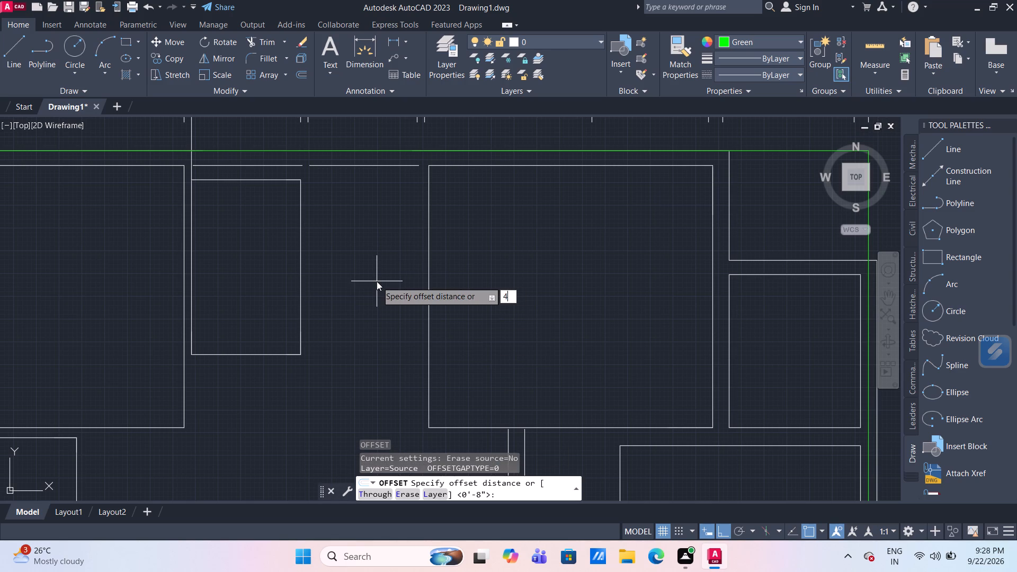
pyautogui.press('Return')
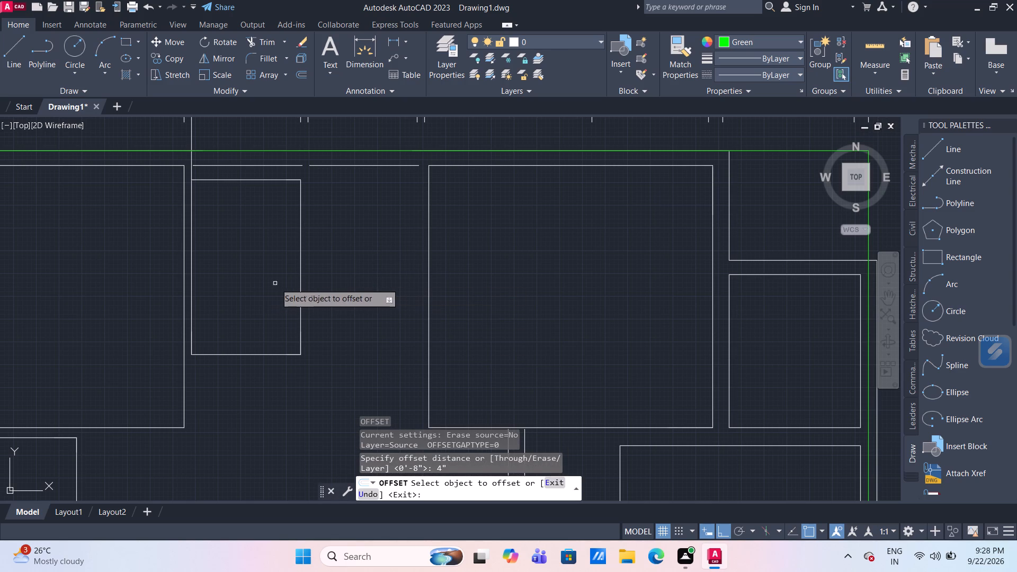
pyautogui.moveTo(300, 275); pyautogui.dragTo(308, 278)
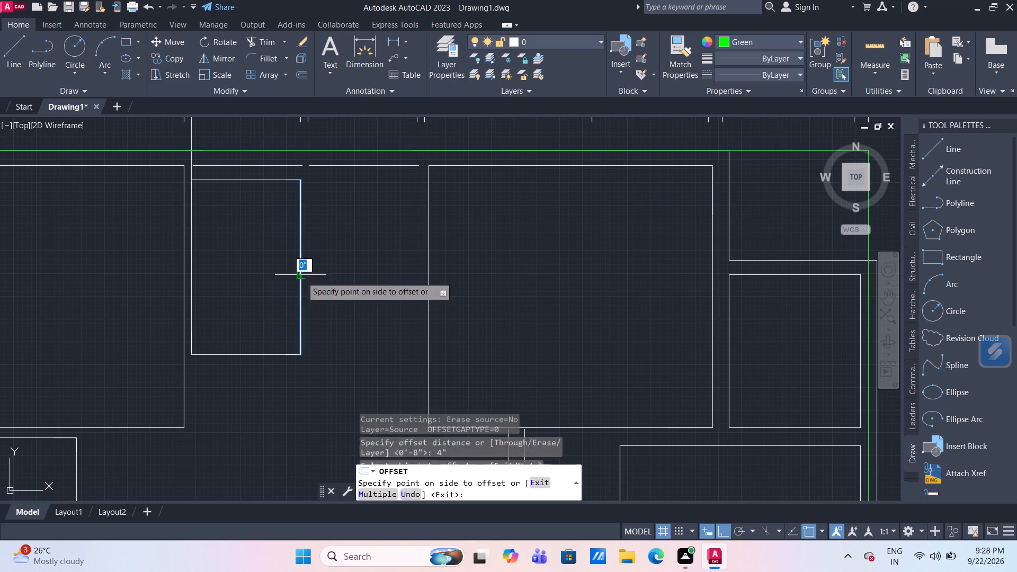
pyautogui.click(373, 282)
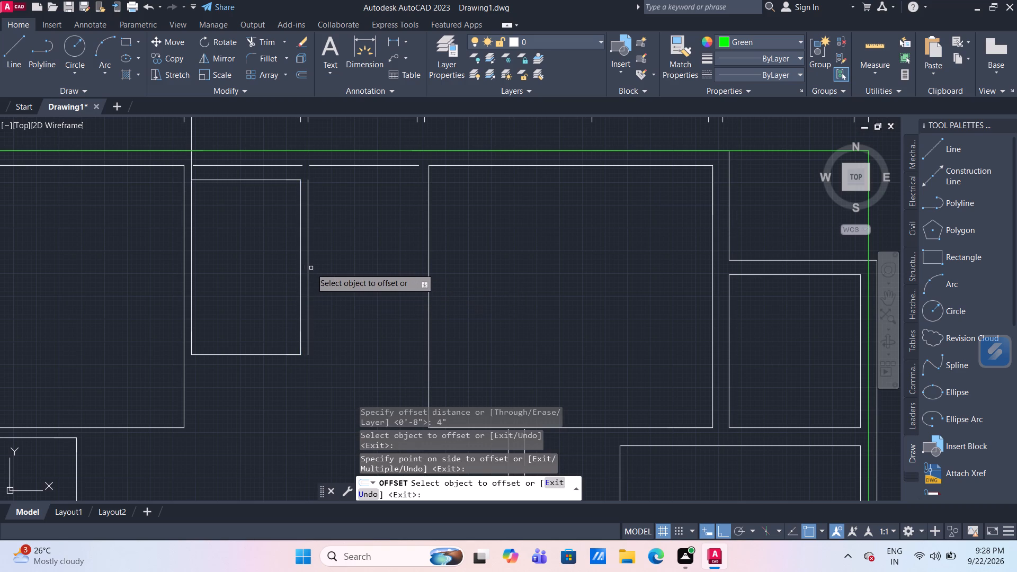
pyautogui.click(308, 267)
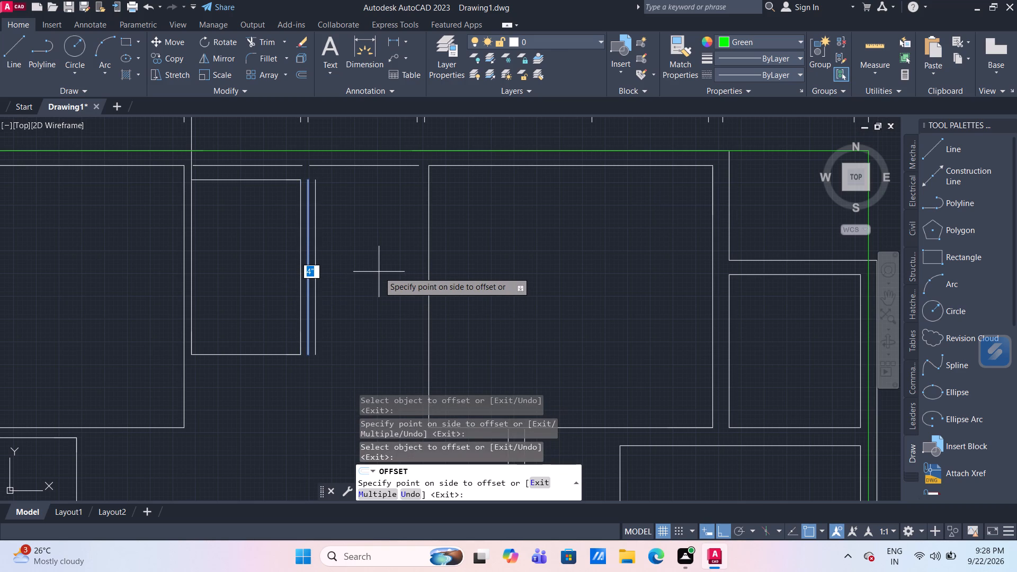
pyautogui.press('Escape')
# Offset the new vertical wall line 5' to the right, toward the large room.
pyautogui.press('o')
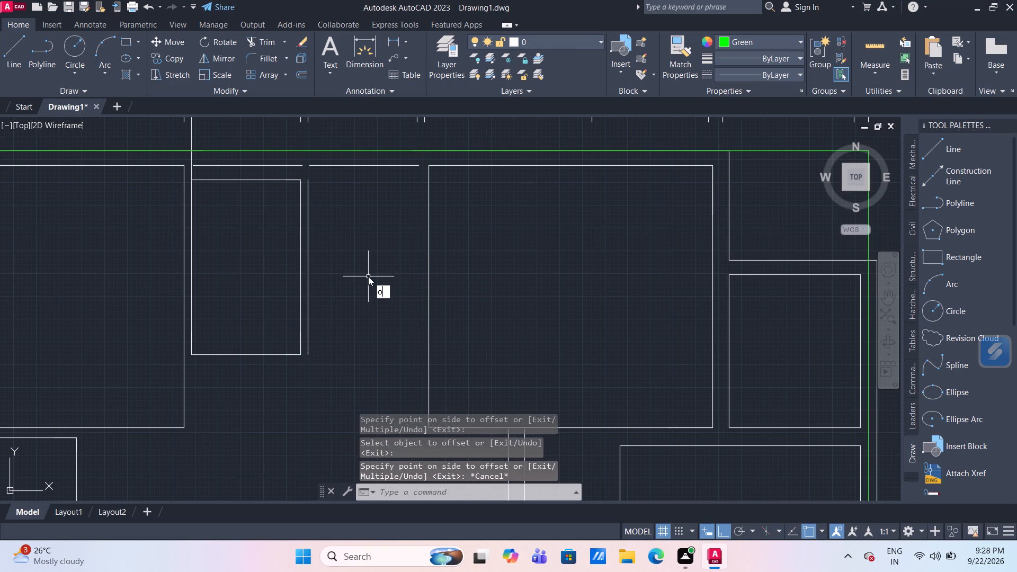
pyautogui.press('Return')
pyautogui.write("5'")
pyautogui.press('Return')
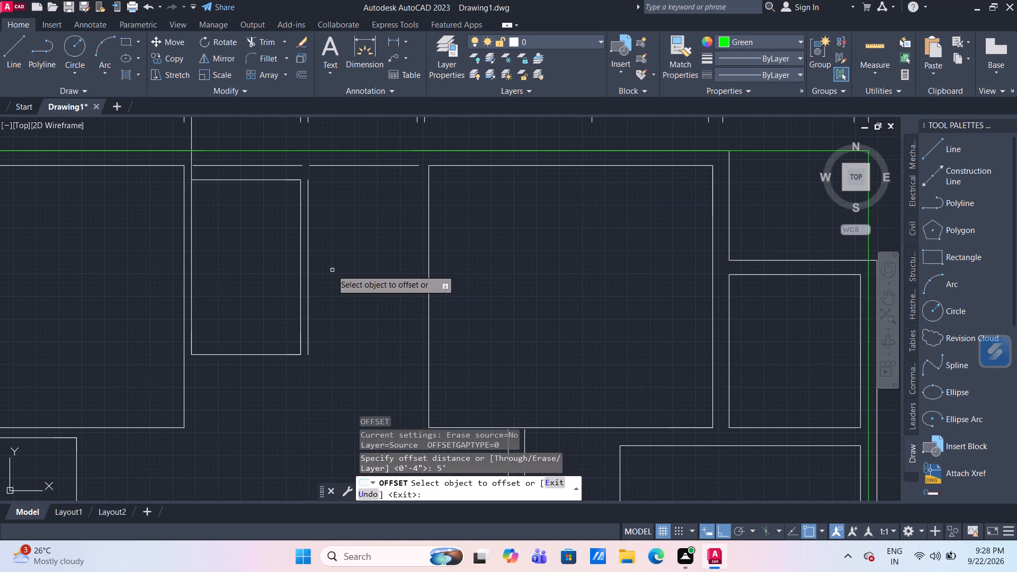
pyautogui.click(308, 265)
pyautogui.click(356, 272)
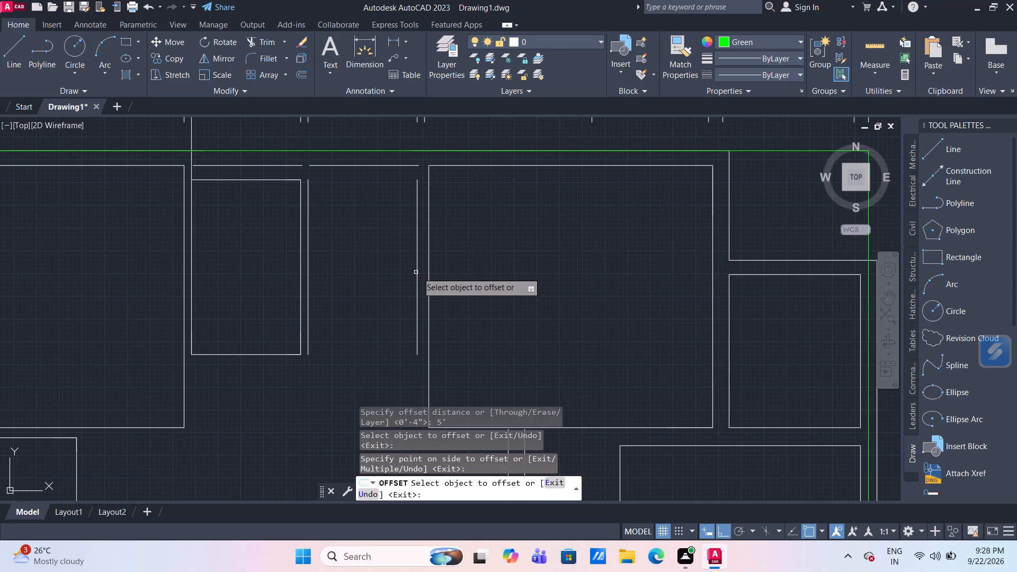
# Offset the vertical line nearest the large room 4" to the right.
pyautogui.moveTo(465, 240); pyautogui.dragTo(467, 246, button='middle')
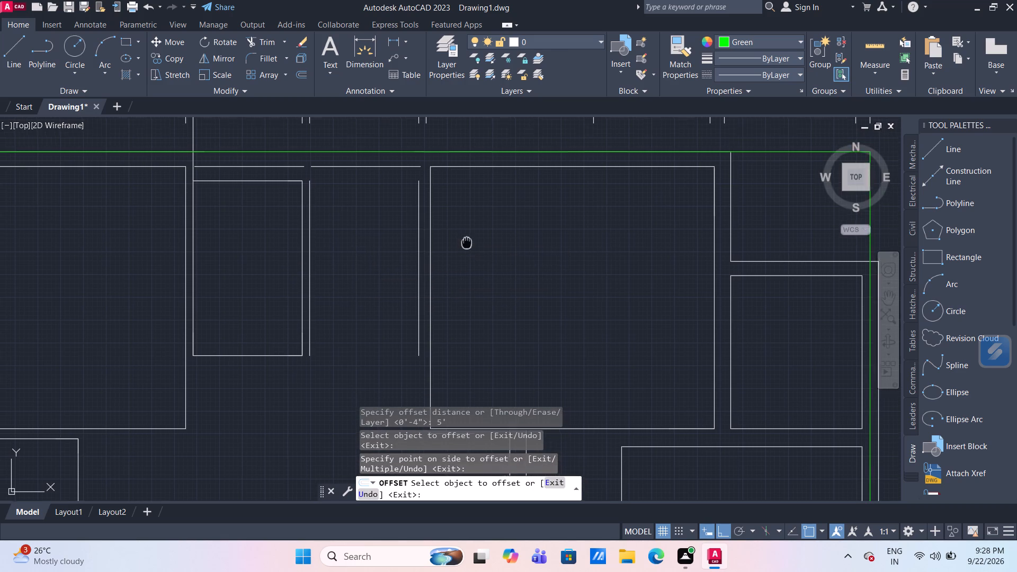
pyautogui.moveTo(467, 246); pyautogui.dragTo(461, 271, button='middle')
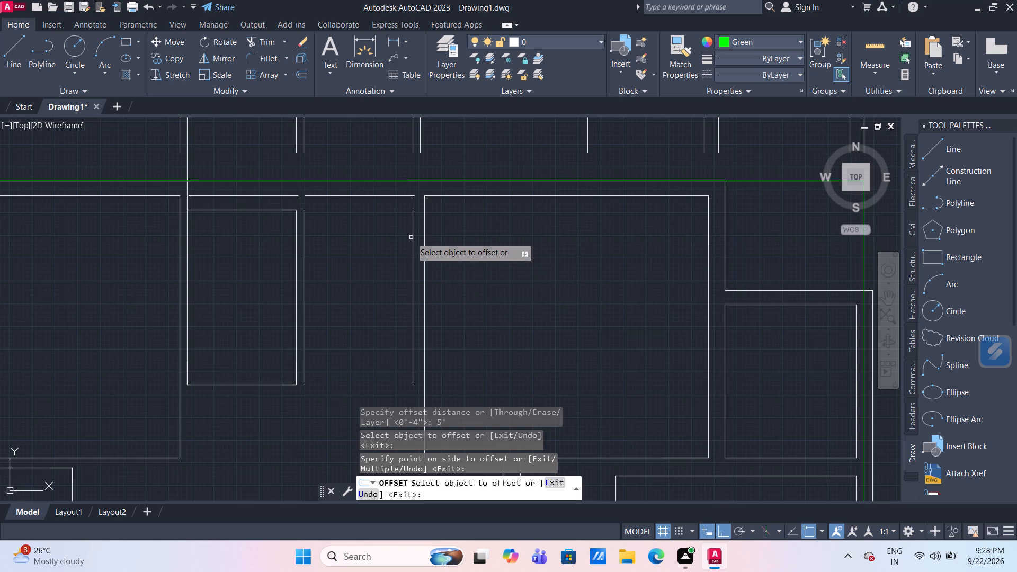
pyautogui.click(411, 237)
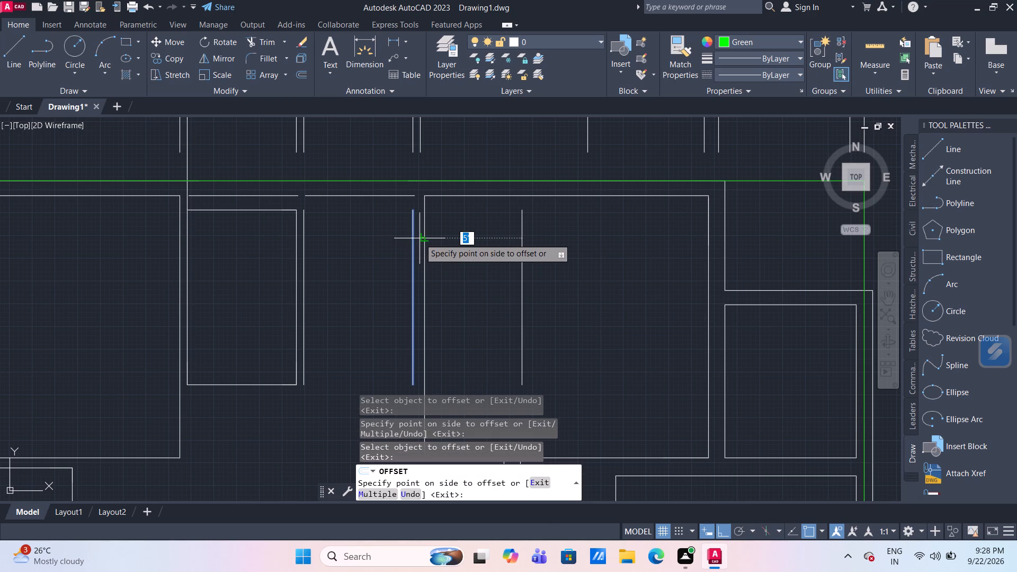
pyautogui.write('4"')
pyautogui.press('Return')
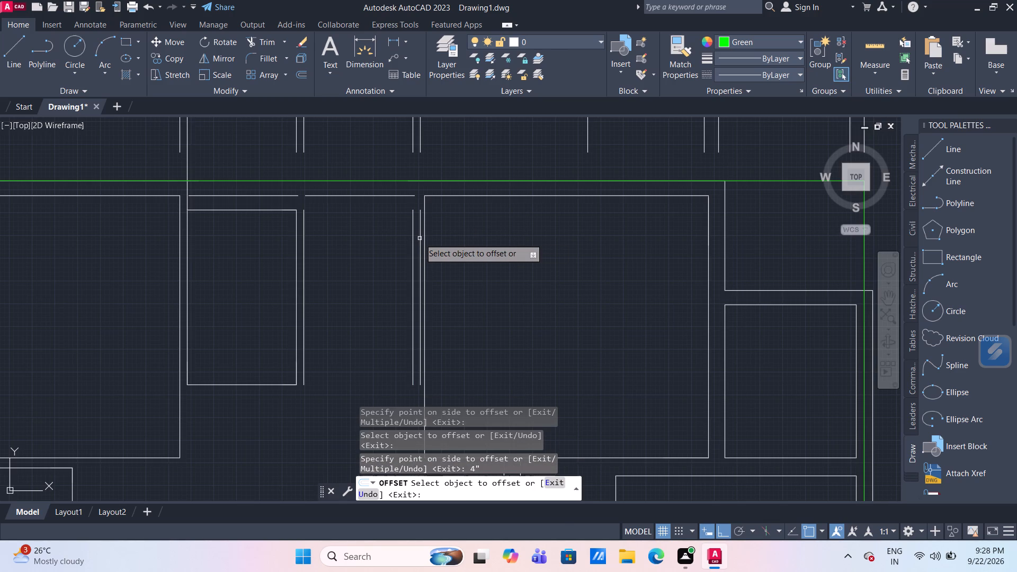
pyautogui.press('Escape')
# Check the newest vertical line against the reference tick above by stretching it, and set its upper end level with the large room's top edge.
pyautogui.click(420, 237)
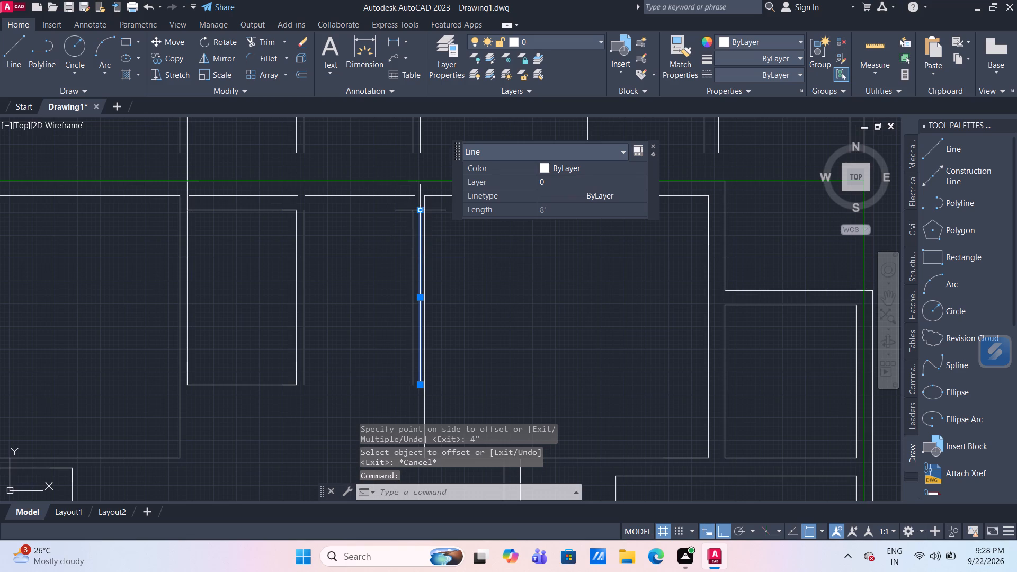
pyautogui.click(422, 210)
pyautogui.click(419, 150)
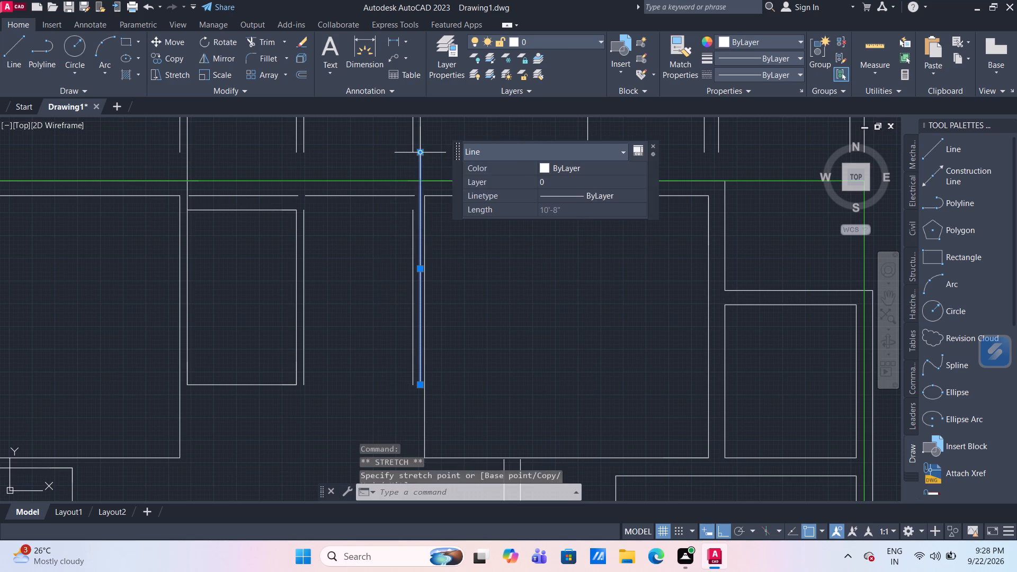
pyautogui.press('Escape')
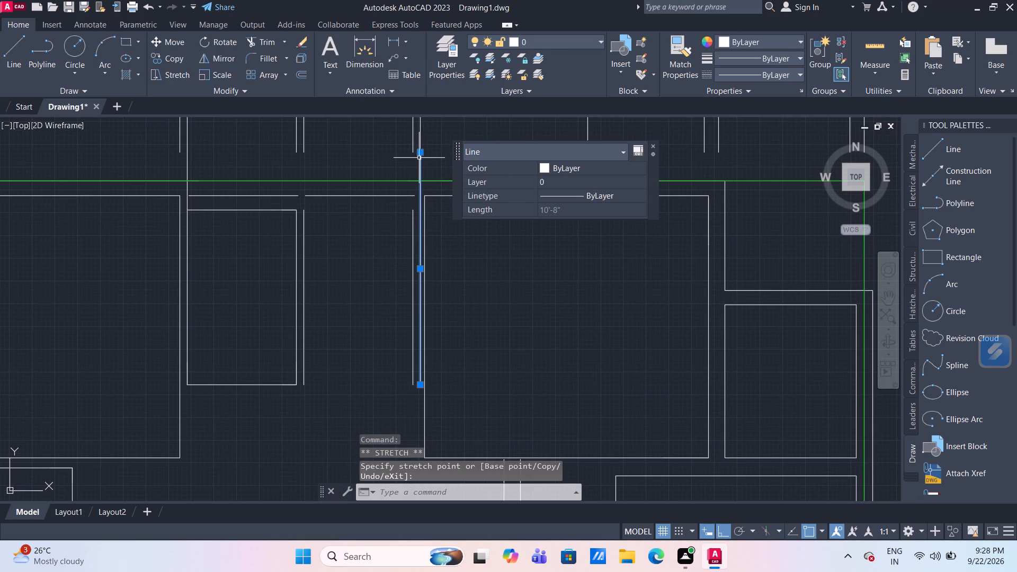
pyautogui.click(421, 153)
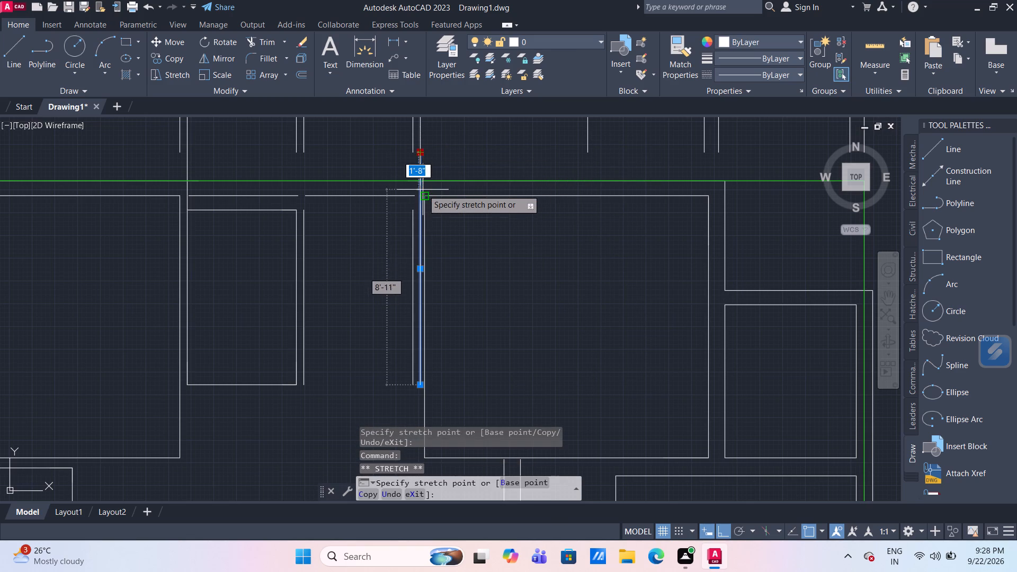
pyautogui.scroll(5, 422, 196)
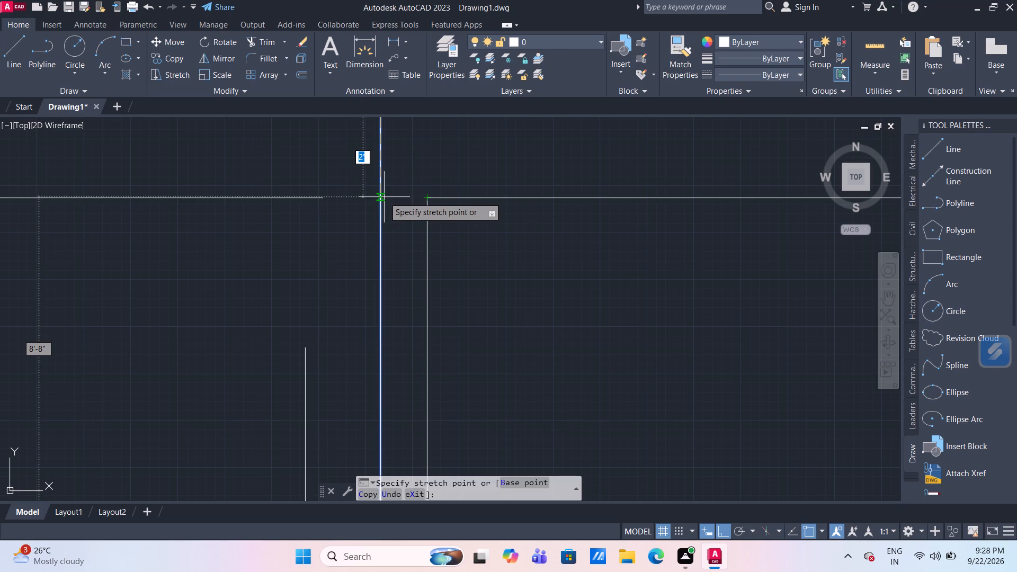
pyautogui.click(383, 197)
pyautogui.press('Escape')
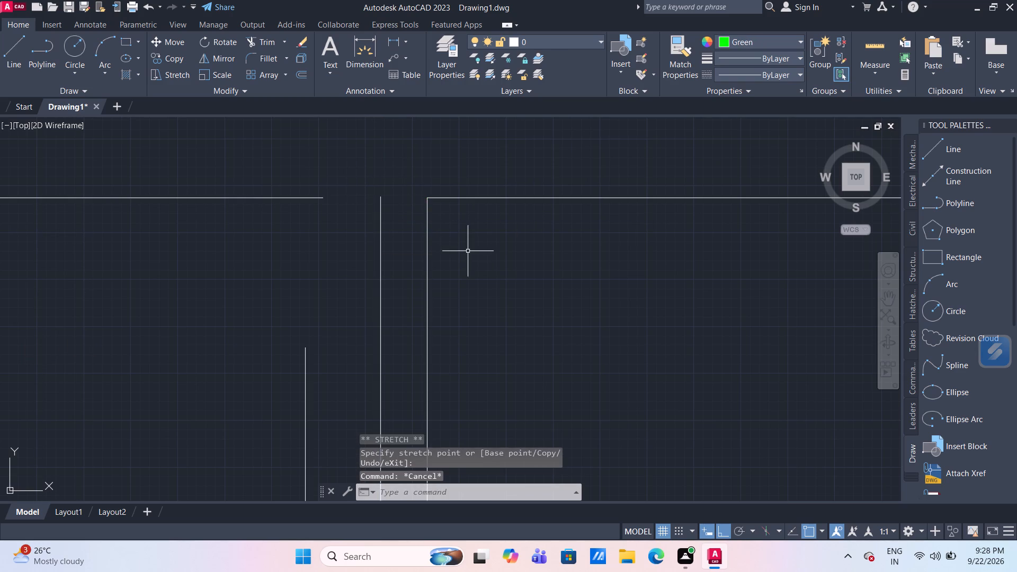
# Stretch the same vertical line's lower end down about 4'-7", past the large room's bottom edge.
pyautogui.scroll(-4, 468, 251)
pyautogui.moveTo(482, 287); pyautogui.dragTo(446, 191, button='middle')
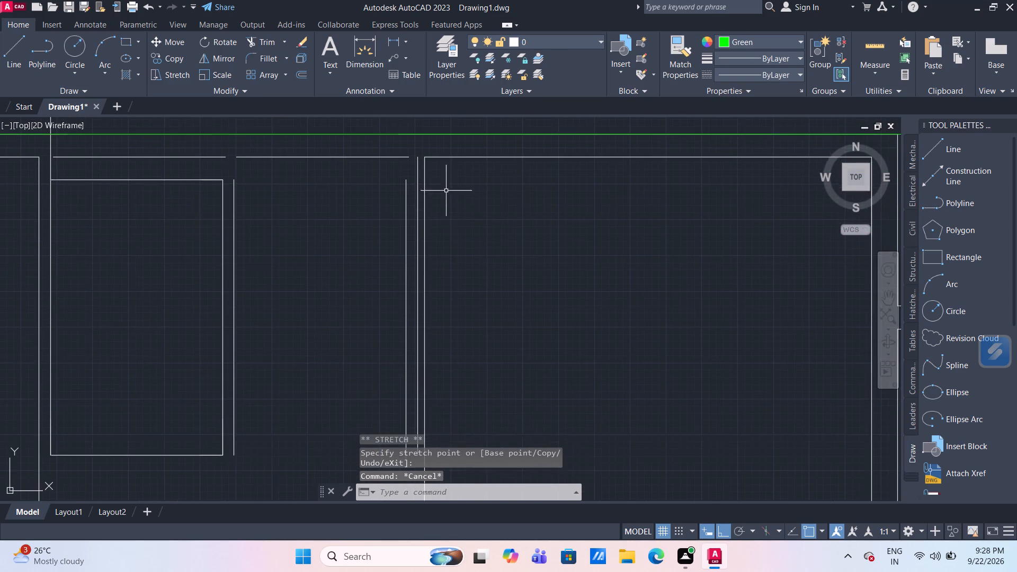
pyautogui.scroll(-3, 441, 256)
pyautogui.scroll(2, 454, 288)
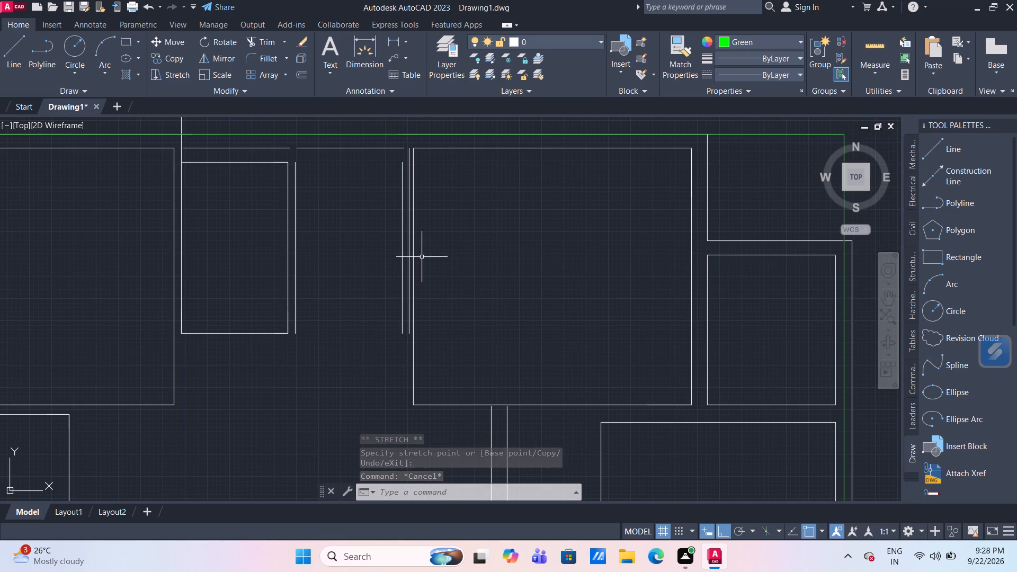
pyautogui.click(409, 332)
pyautogui.click(409, 332)
pyautogui.click(411, 433)
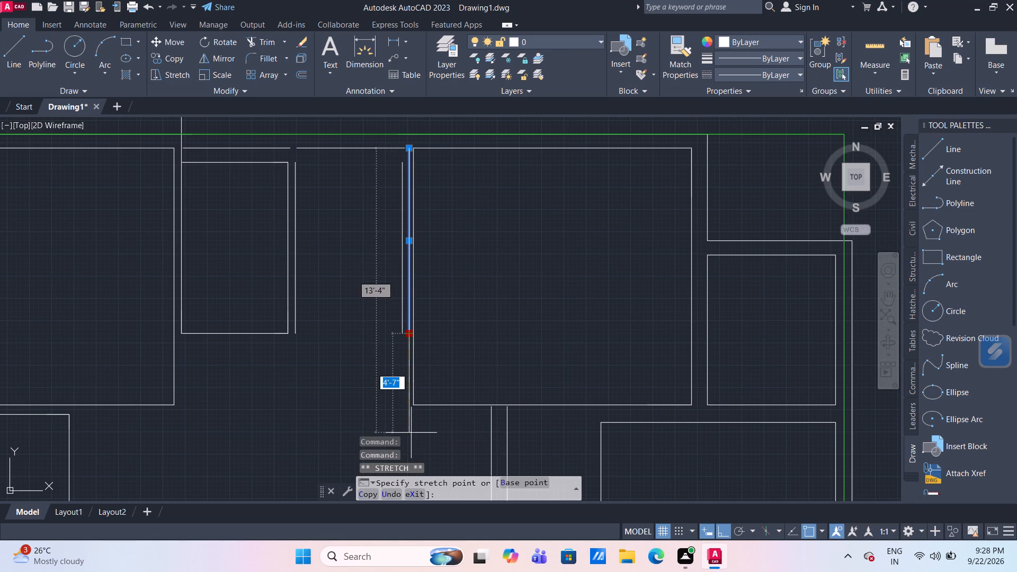
pyautogui.press('Escape')
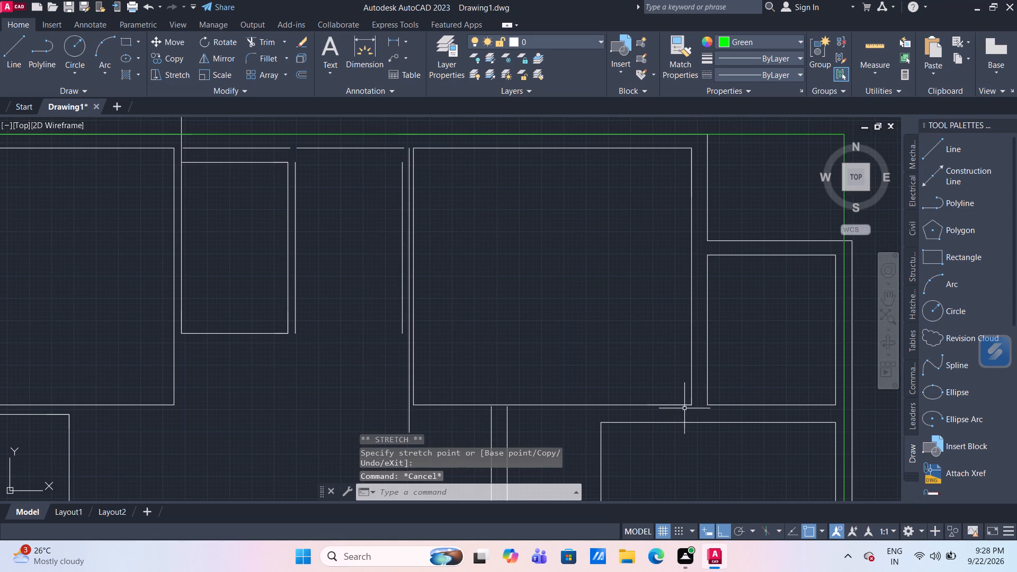
# Move the large room's outline 3" left so its upper-left corner meets the upper end of the vertical guide line.
pyautogui.click(697, 409)
pyautogui.click(668, 365)
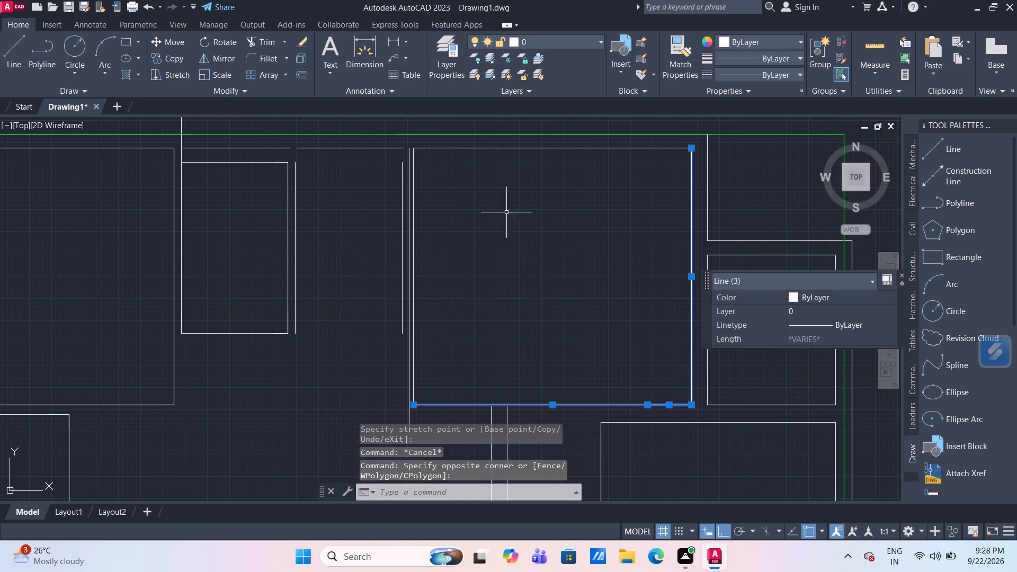
pyautogui.scroll(2, 420, 169)
pyautogui.moveTo(423, 142); pyautogui.dragTo(400, 310, button='middle')
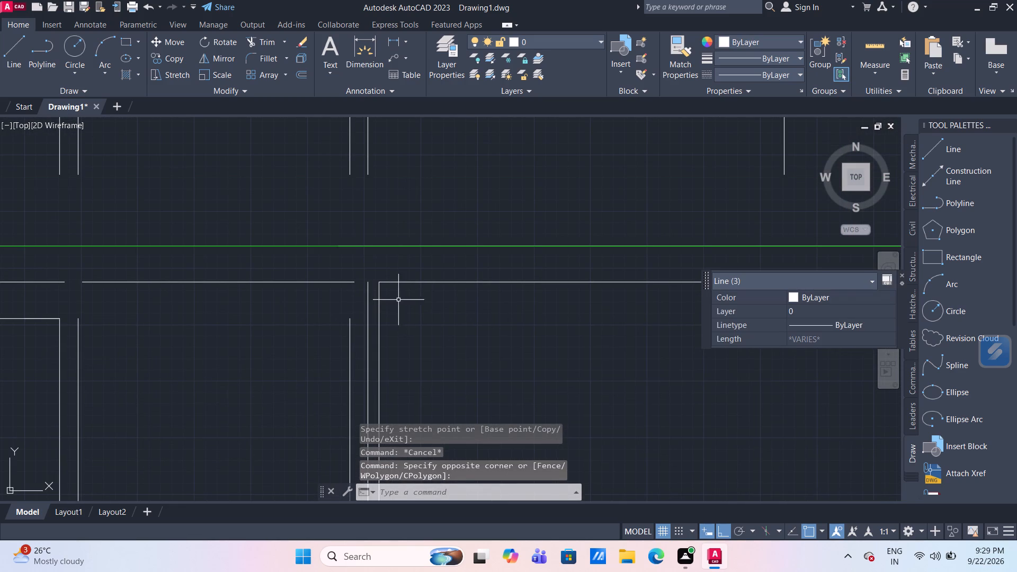
pyautogui.moveTo(398, 298); pyautogui.dragTo(380, 282)
pyautogui.click(372, 274)
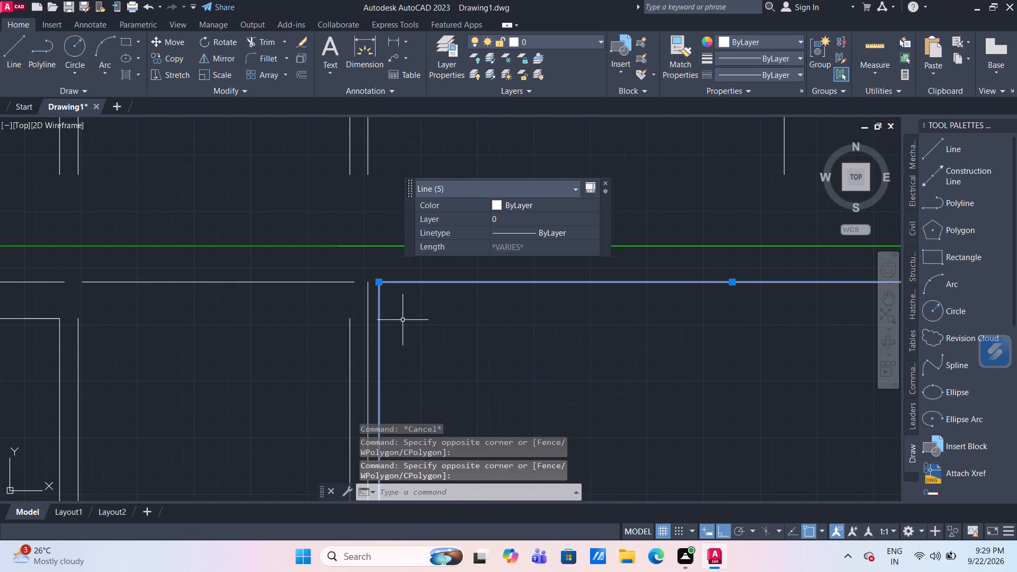
pyautogui.press('m')
pyautogui.press('Return')
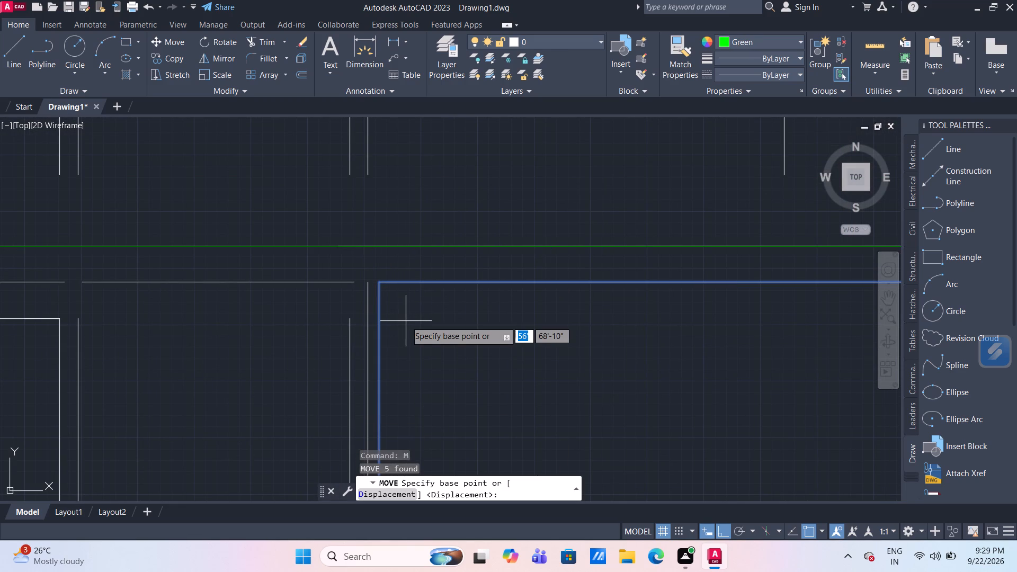
pyautogui.click(380, 283)
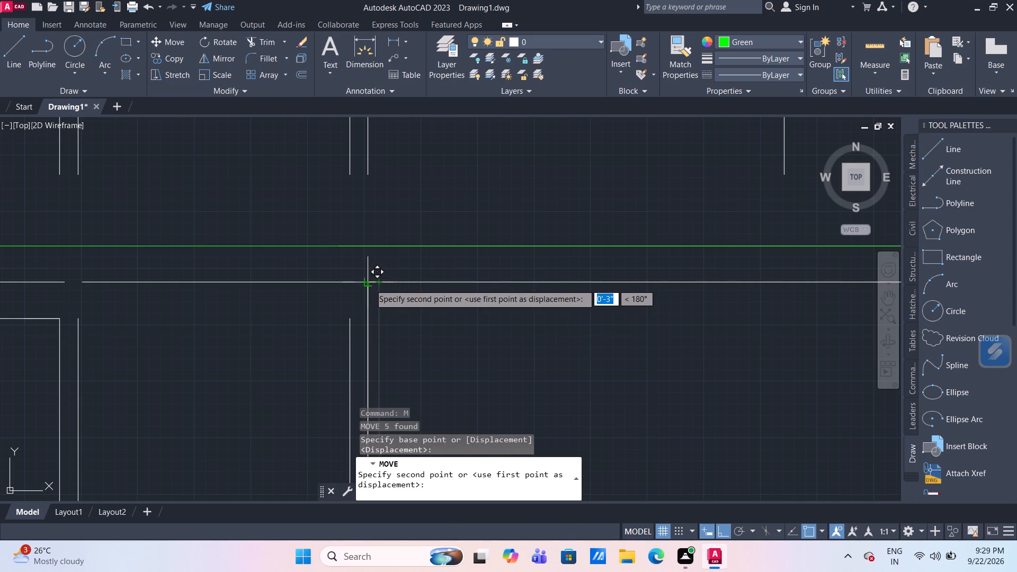
pyautogui.click(370, 284)
# Delete the vertical guide line overlapping the large room's left edge.
pyautogui.scroll(-4, 429, 324)
pyautogui.moveTo(440, 353); pyautogui.dragTo(406, 247, button='middle')
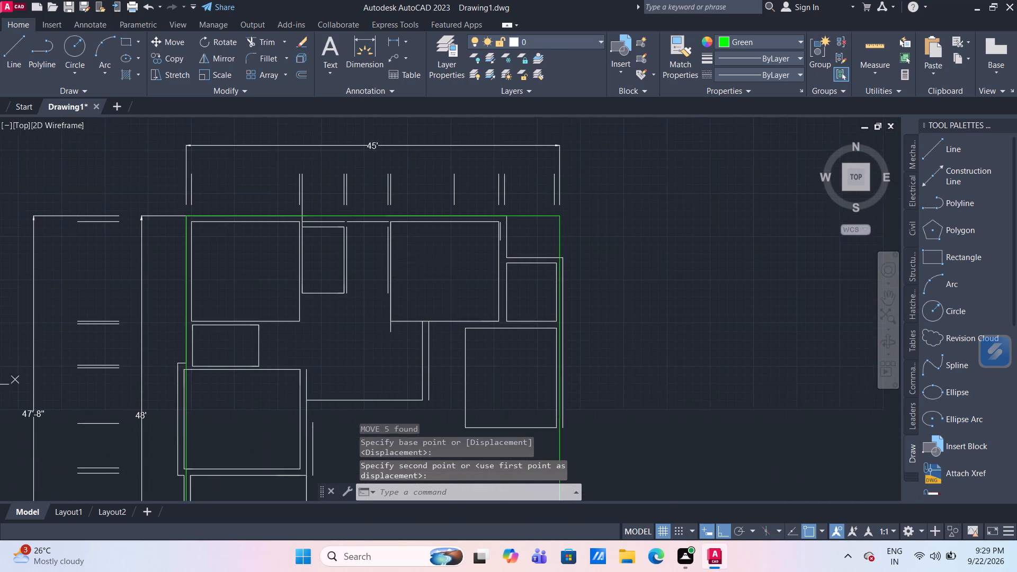
pyautogui.scroll(1, 363, 382)
pyautogui.click(406, 297)
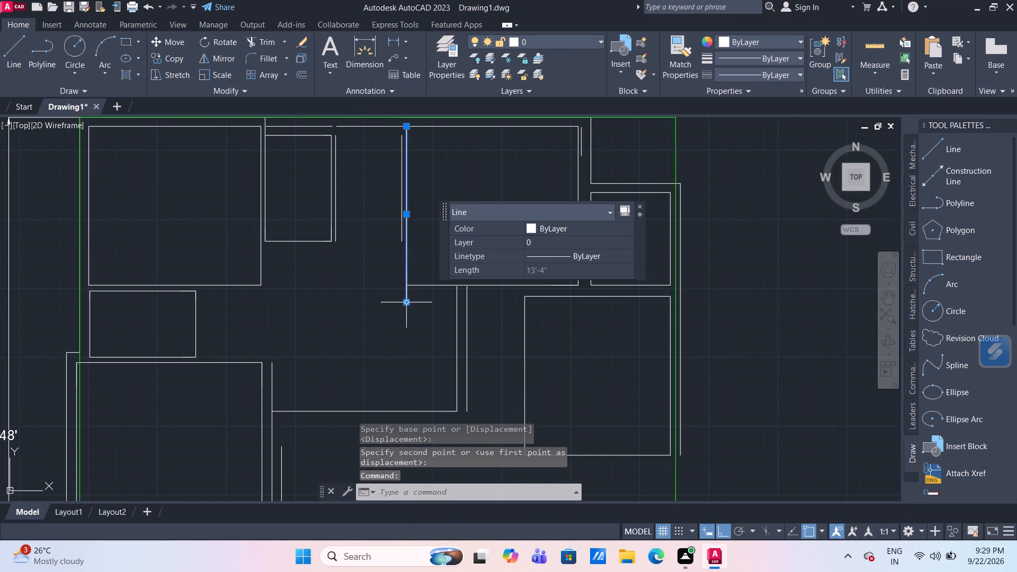
pyautogui.press('Delete')
pyautogui.moveTo(500, 210); pyautogui.dragTo(404, 265, button='middle')
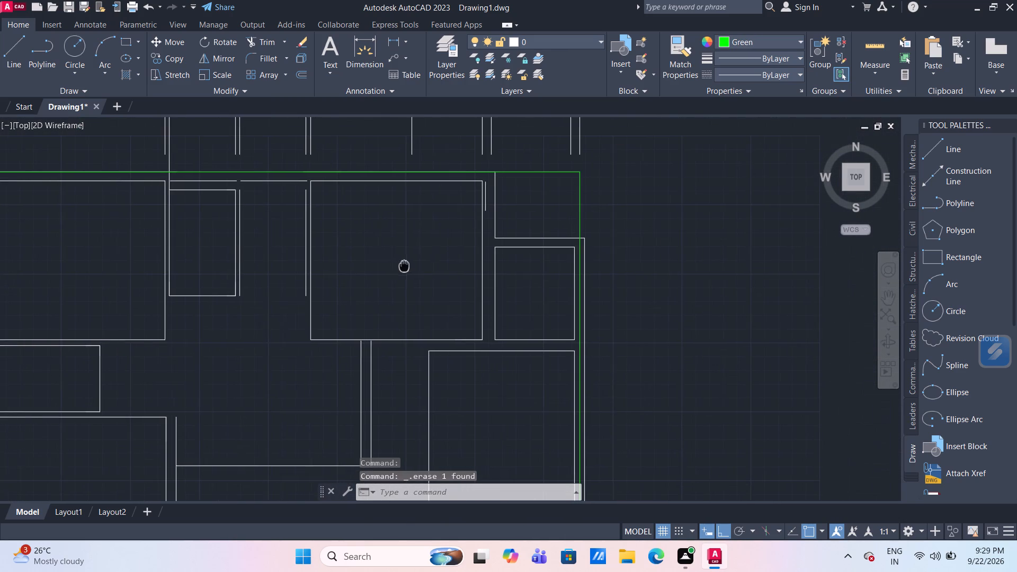
# Delete the short stray vertical line just outside the large room's upper-right corner.
pyautogui.moveTo(404, 265); pyautogui.dragTo(404, 265, button='middle')
pyautogui.scroll(2, 486, 204)
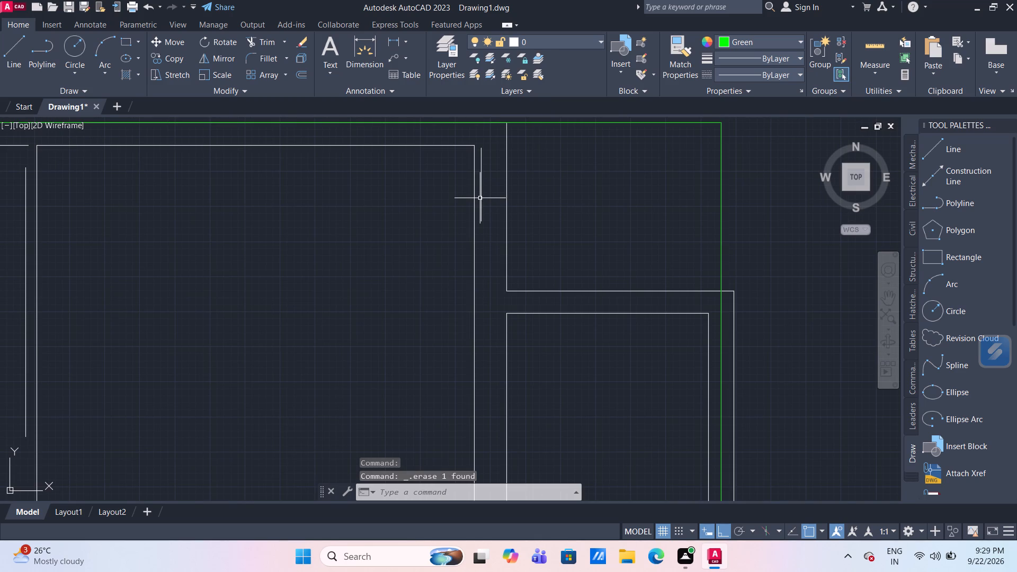
pyautogui.click(480, 198)
pyautogui.press('Delete')
# Check the large room's right edge against the reference tick above with a trial line from the tick's lower end.
pyautogui.moveTo(565, 223); pyautogui.dragTo(565, 269, button='middle')
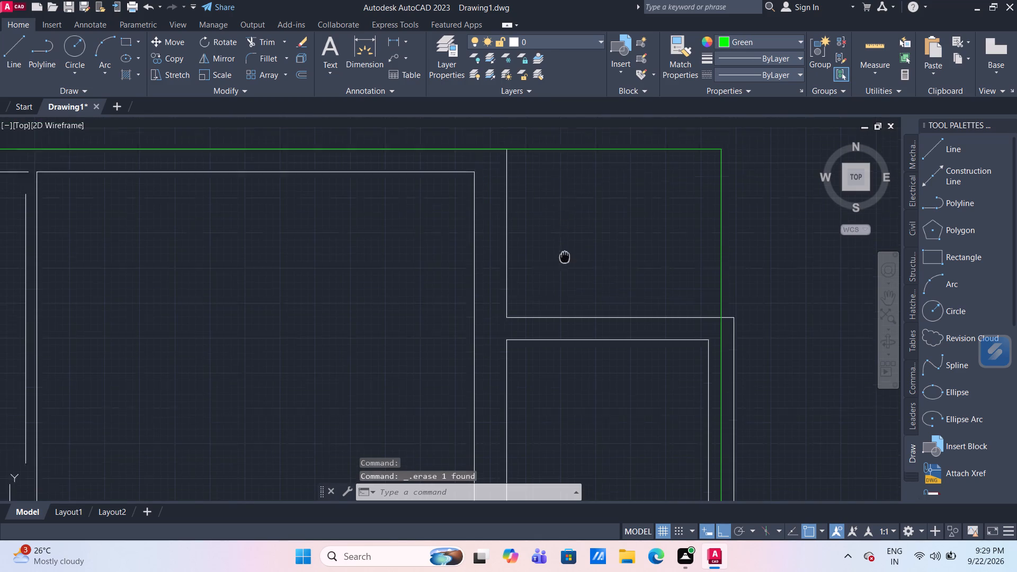
pyautogui.moveTo(565, 269); pyautogui.dragTo(561, 323, button='middle')
pyautogui.click(15, 44)
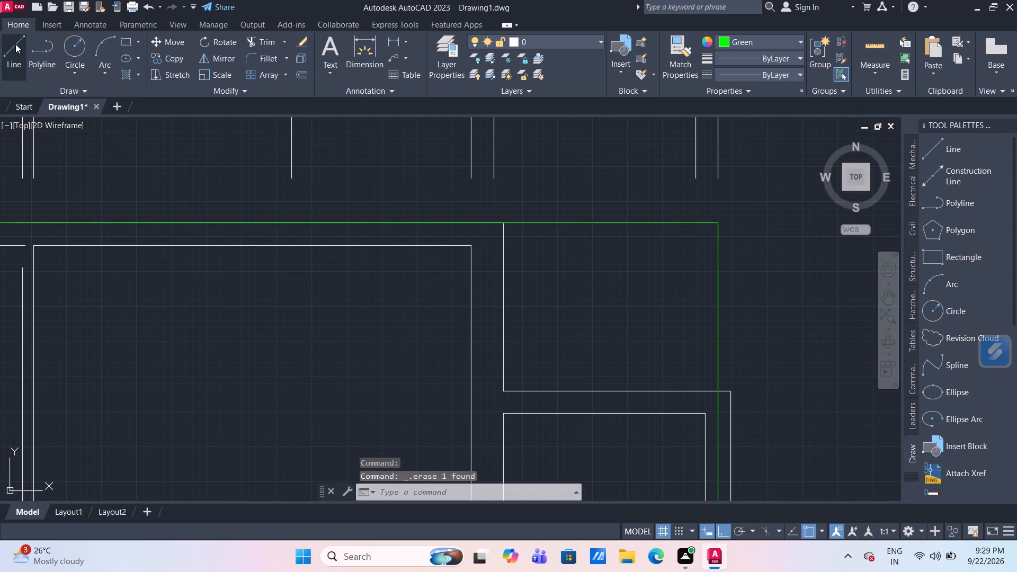
pyautogui.click(469, 177)
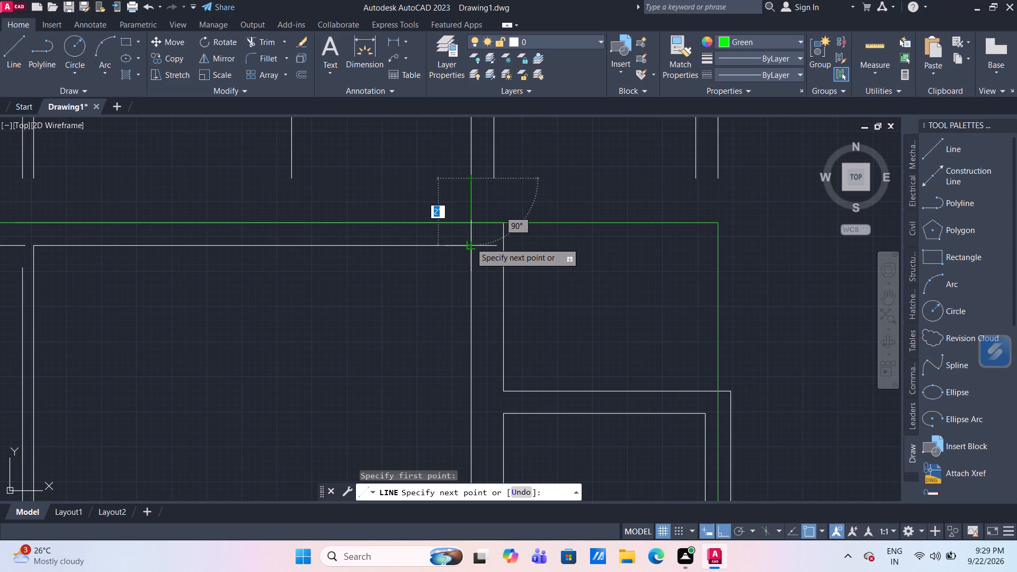
pyautogui.press('Escape')
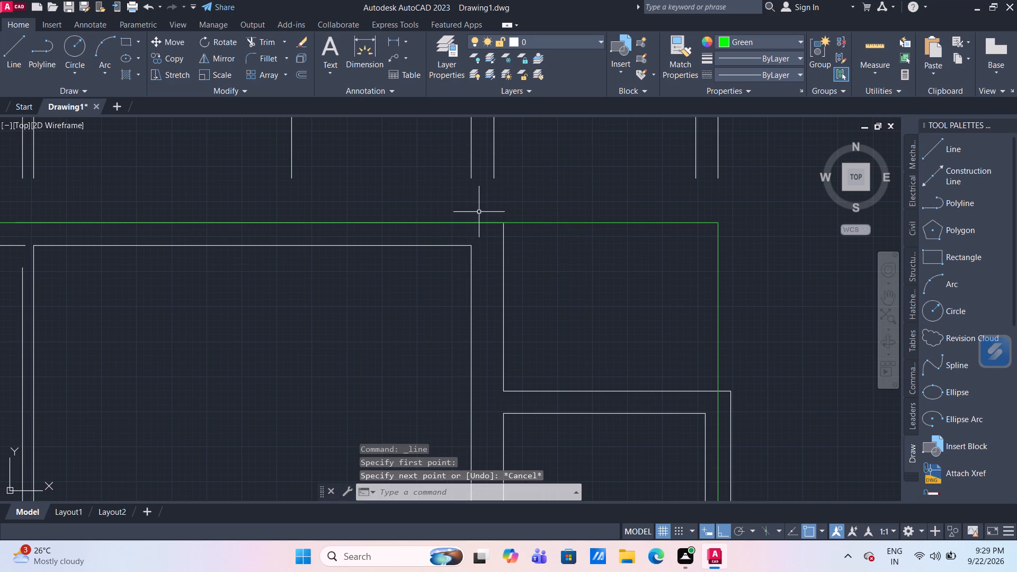
# Examine the wall gaps around the small room between the large room and the green boundary's right side.
pyautogui.moveTo(540, 335); pyautogui.dragTo(528, 273, button='middle')
pyautogui.scroll(-3, 528, 273)
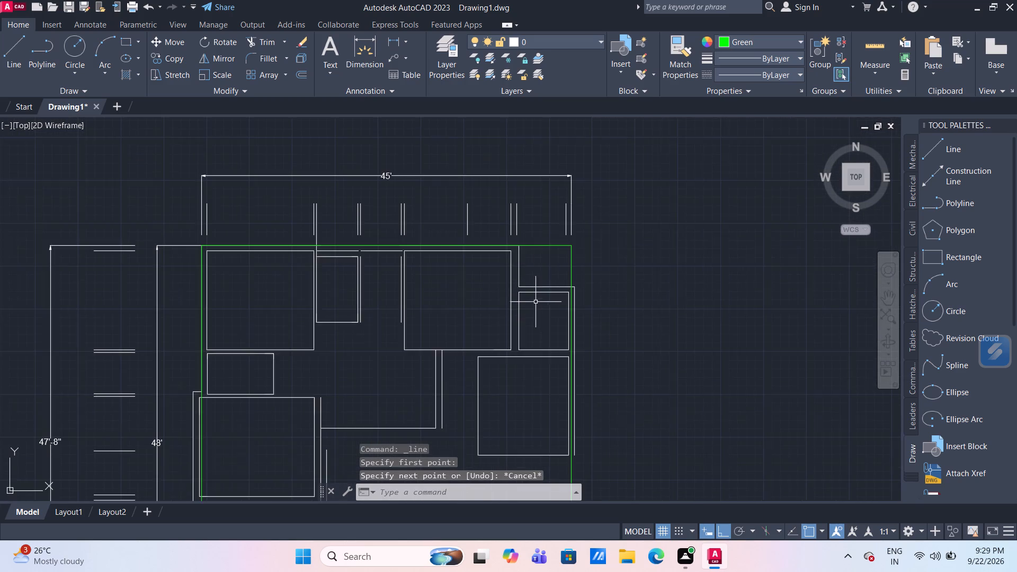
pyautogui.scroll(1, 537, 314)
pyautogui.moveTo(537, 314); pyautogui.dragTo(537, 303, button='middle')
pyautogui.scroll(1, 536, 299)
pyautogui.moveTo(547, 348); pyautogui.dragTo(540, 303, button='middle')
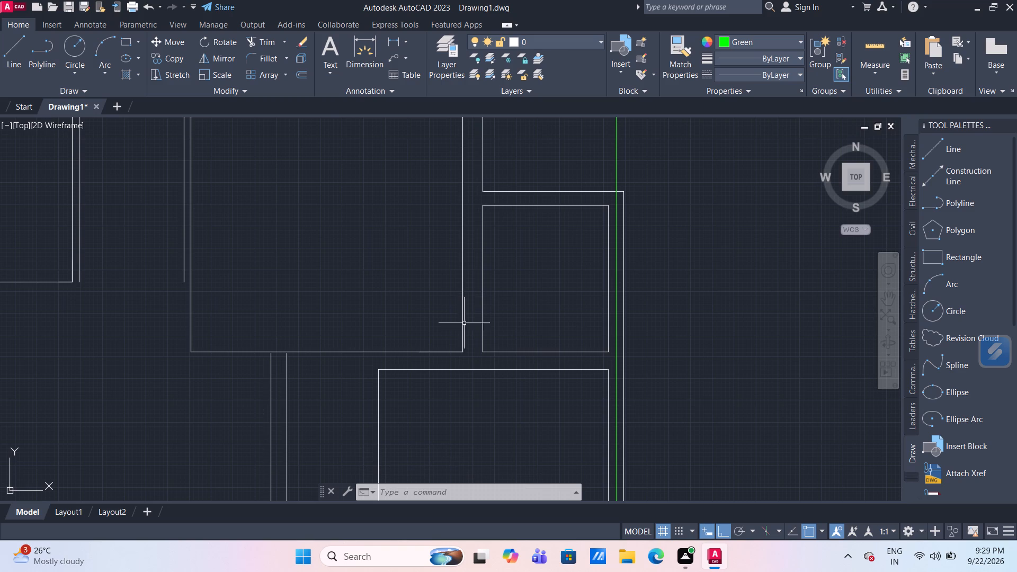
pyautogui.middleClick(459, 322)
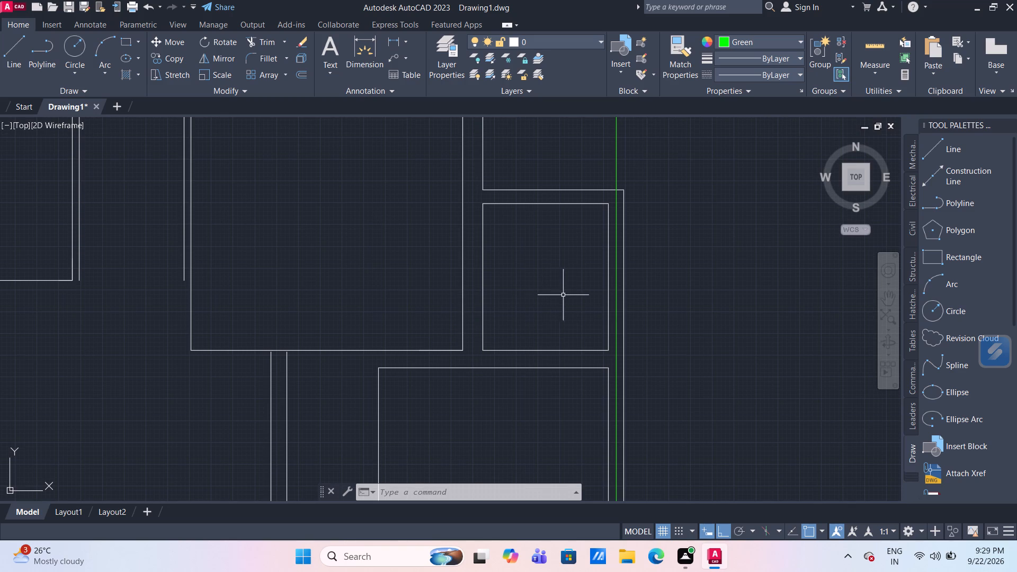
pyautogui.scroll(1, 579, 354)
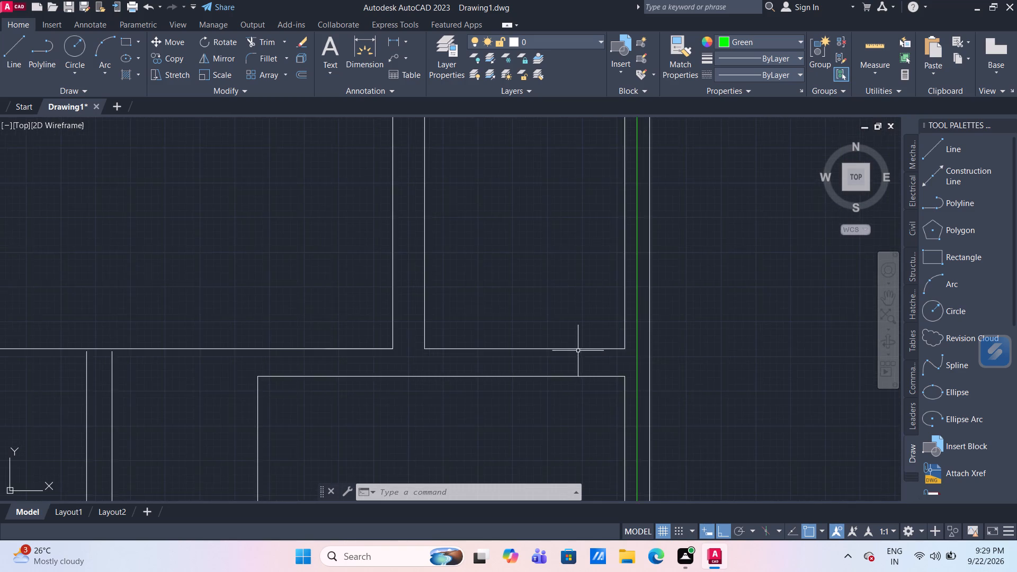
pyautogui.scroll(-1, 577, 349)
pyautogui.moveTo(570, 314); pyautogui.dragTo(520, 326, button='middle')
pyautogui.scroll(-1, 520, 326)
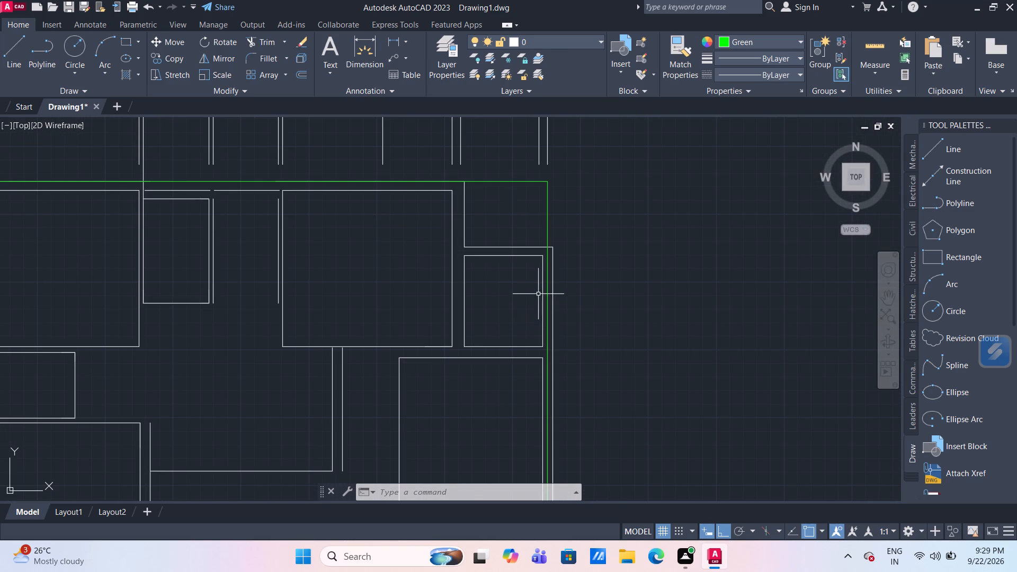
pyautogui.scroll(1, 483, 315)
pyautogui.moveTo(485, 313); pyautogui.dragTo(486, 303, button='middle')
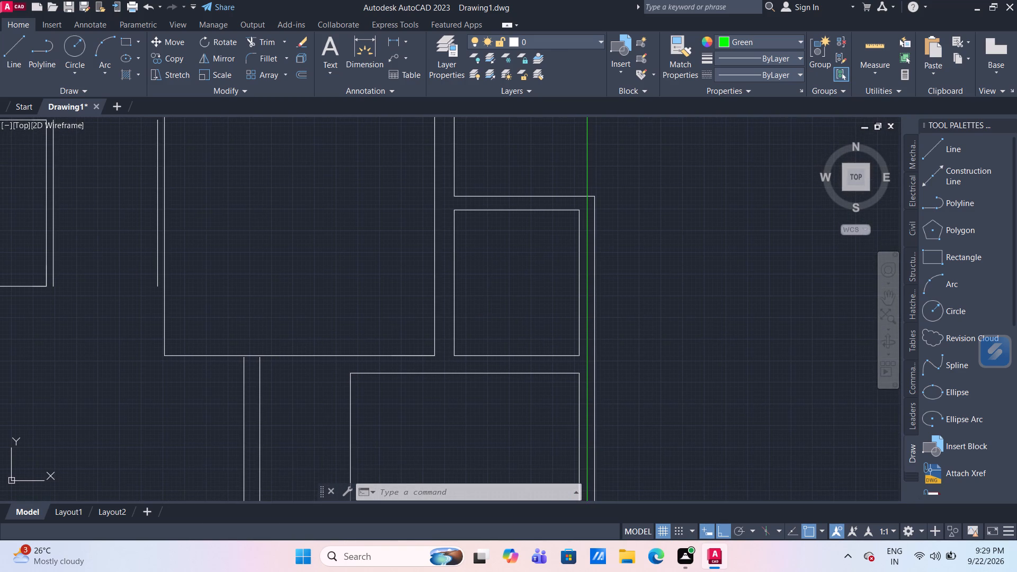
# Offset the large room's right edge 8" outward toward the small room as a wall guide line.
pyautogui.moveTo(268, 259); pyautogui.dragTo(273, 295, button='middle')
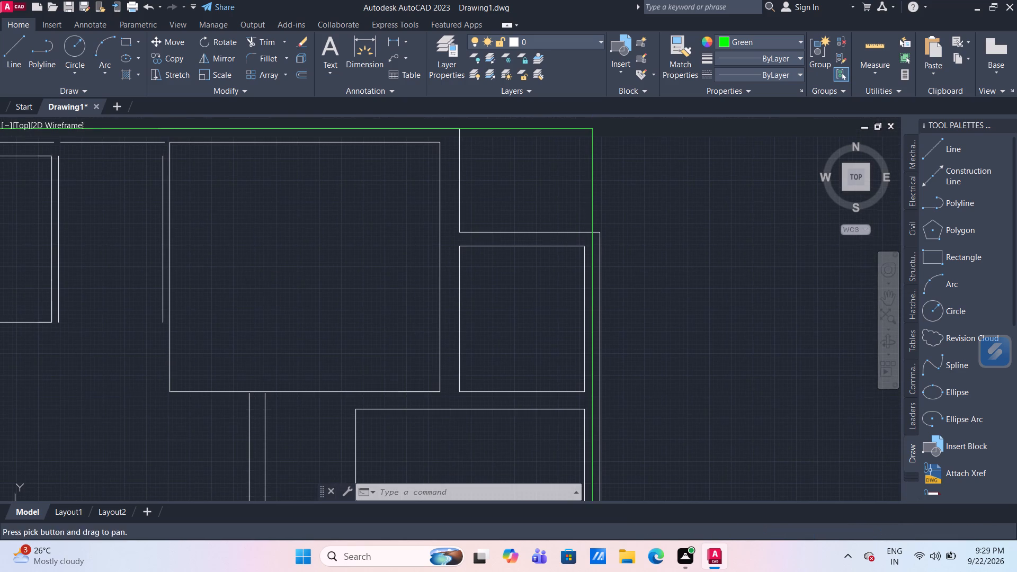
pyautogui.press('o')
pyautogui.press('Return')
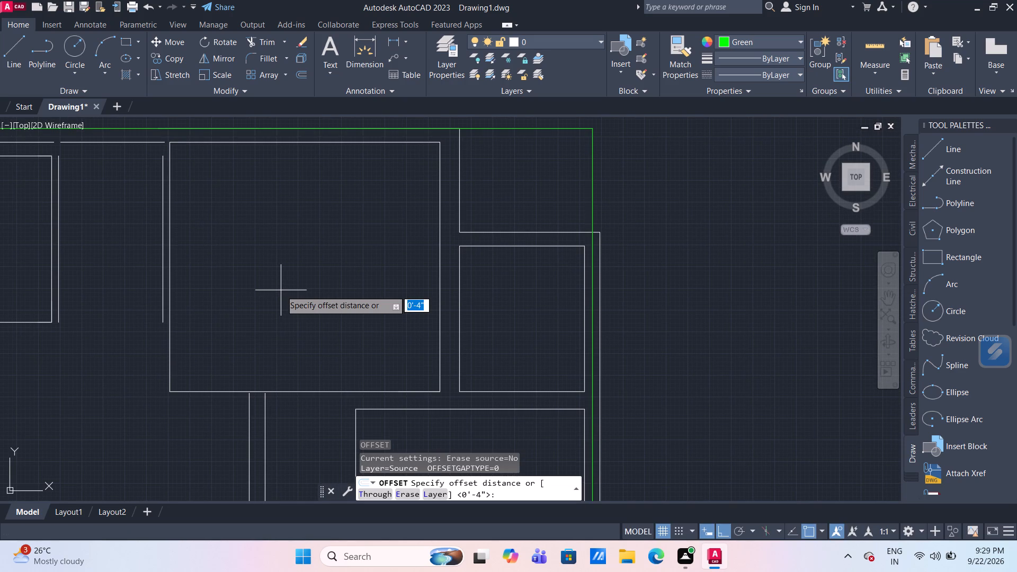
pyautogui.press('8')
pyautogui.hotkey('shift', '"')
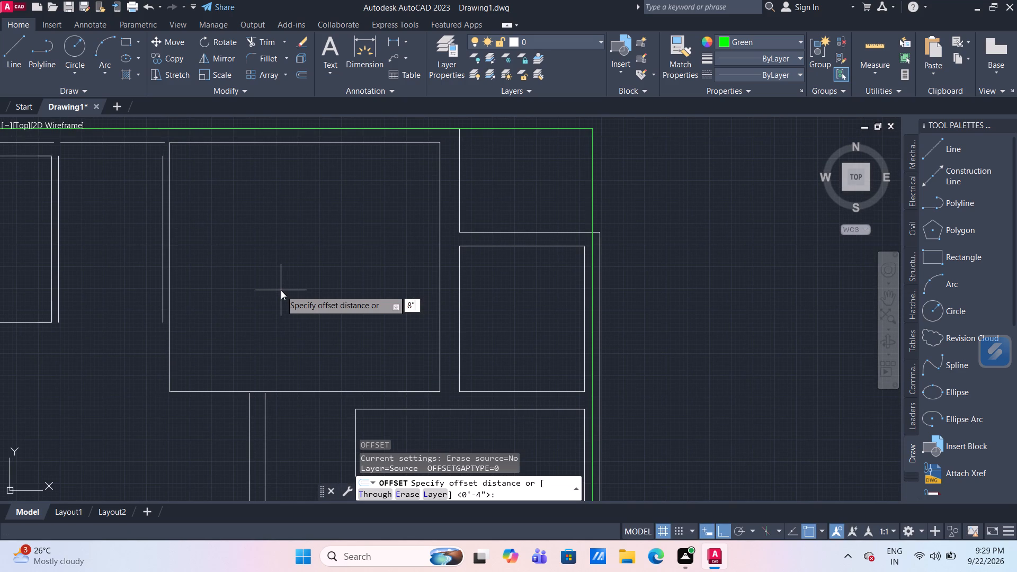
pyautogui.press('Return')
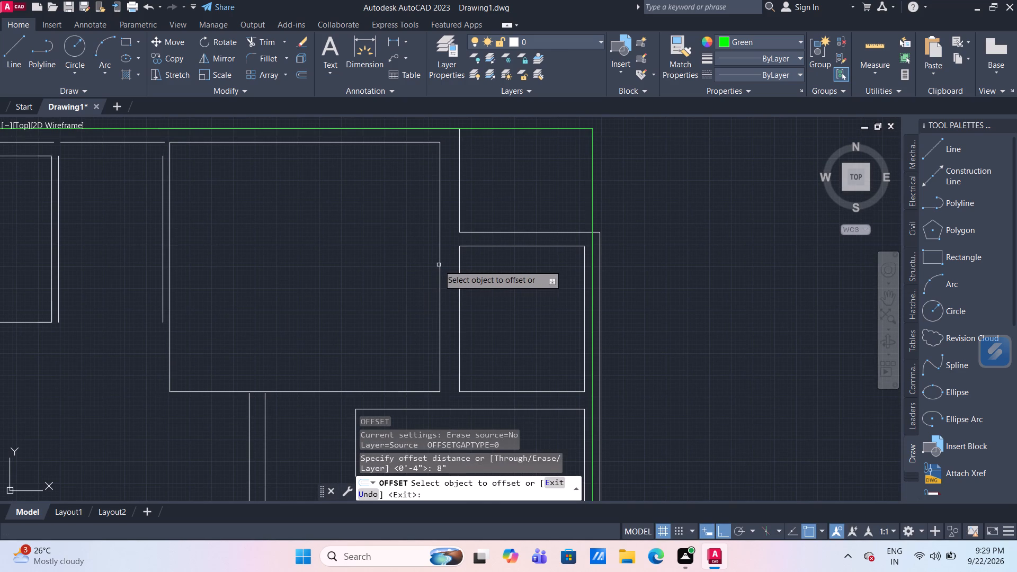
pyautogui.click(439, 265)
pyautogui.click(445, 265)
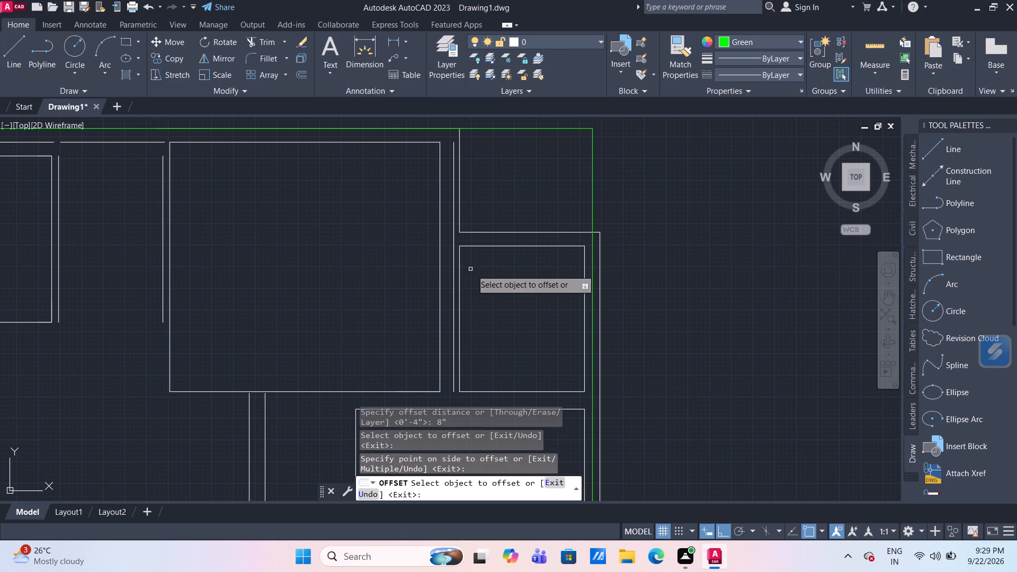
pyautogui.press('Escape')
# Move the small room's four-line outline left so its upper-left corner meets the 8" offset guide line.
pyautogui.click(479, 245)
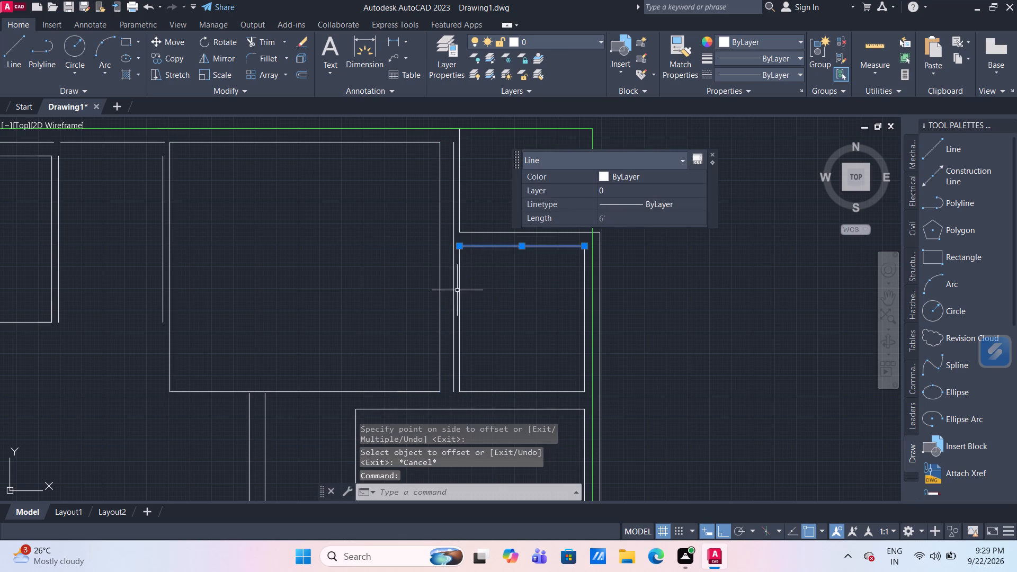
pyautogui.click(459, 290)
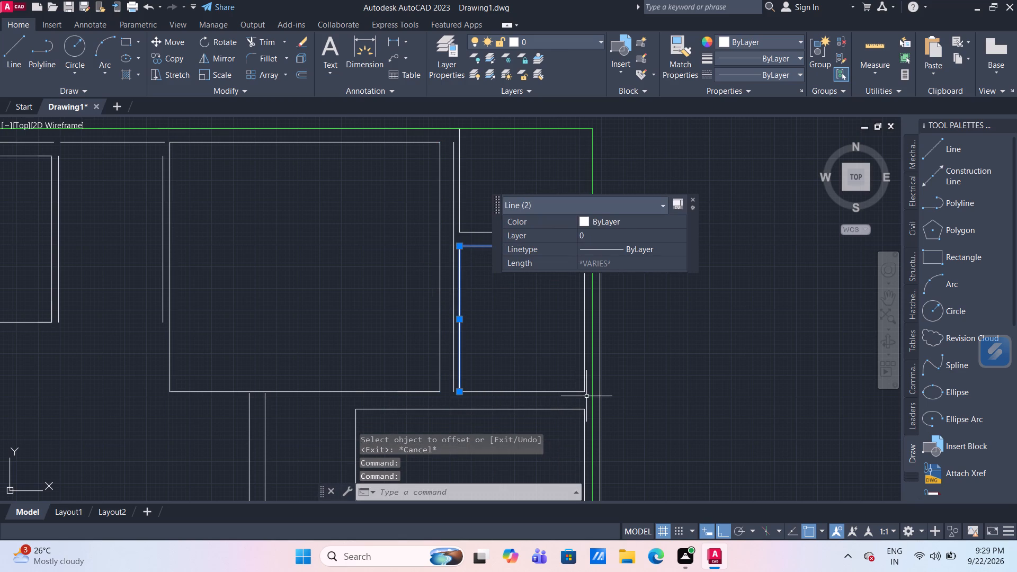
pyautogui.click(587, 396)
pyautogui.click(569, 374)
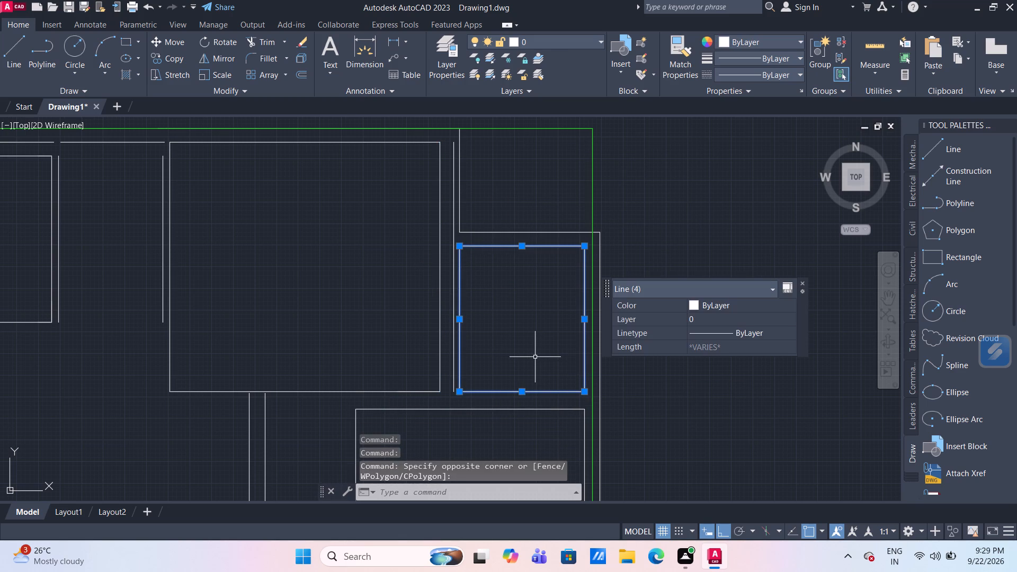
pyautogui.press('m')
pyautogui.press('Return')
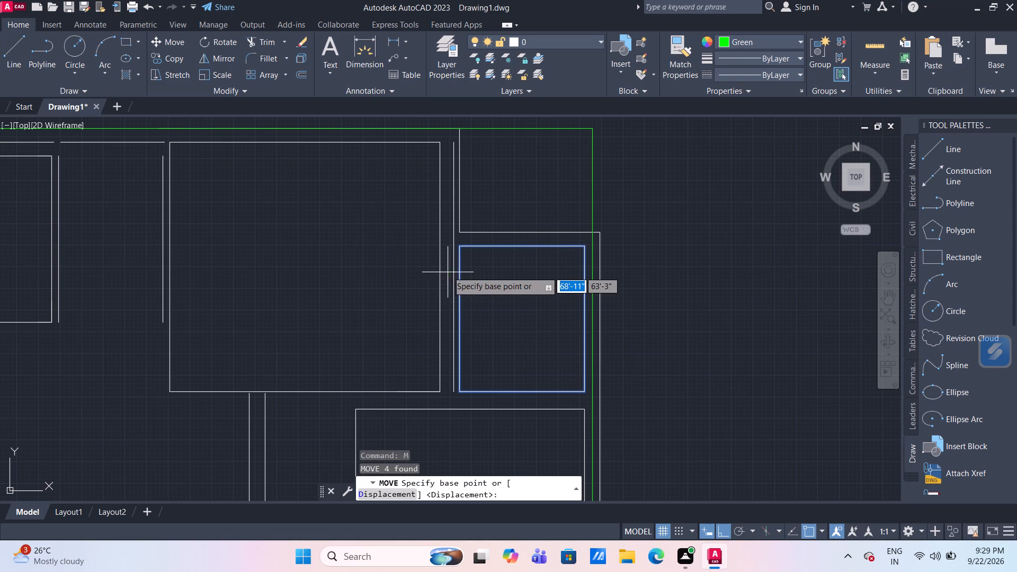
pyautogui.scroll(3, 459, 246)
pyautogui.click(459, 246)
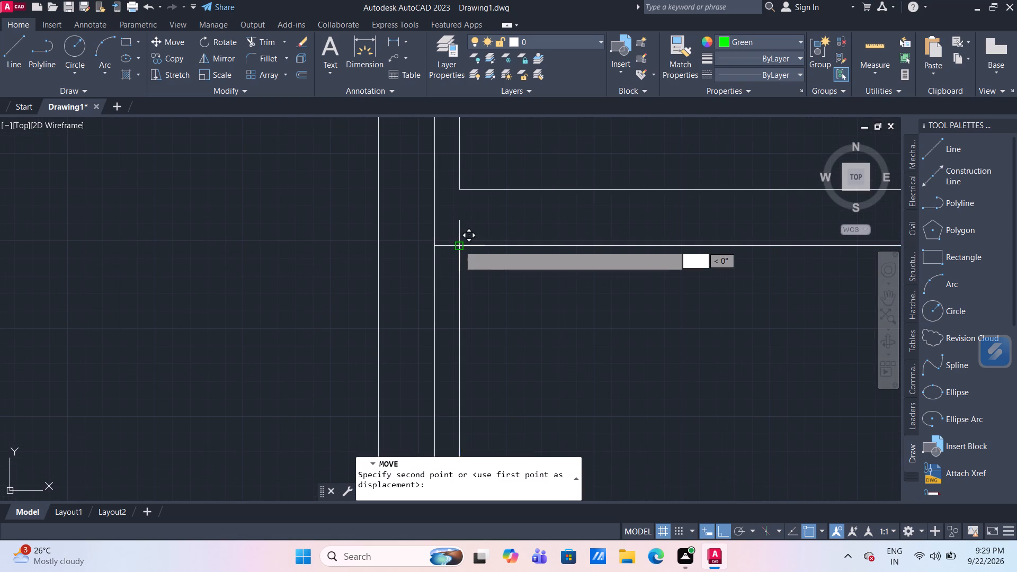
pyautogui.click(432, 246)
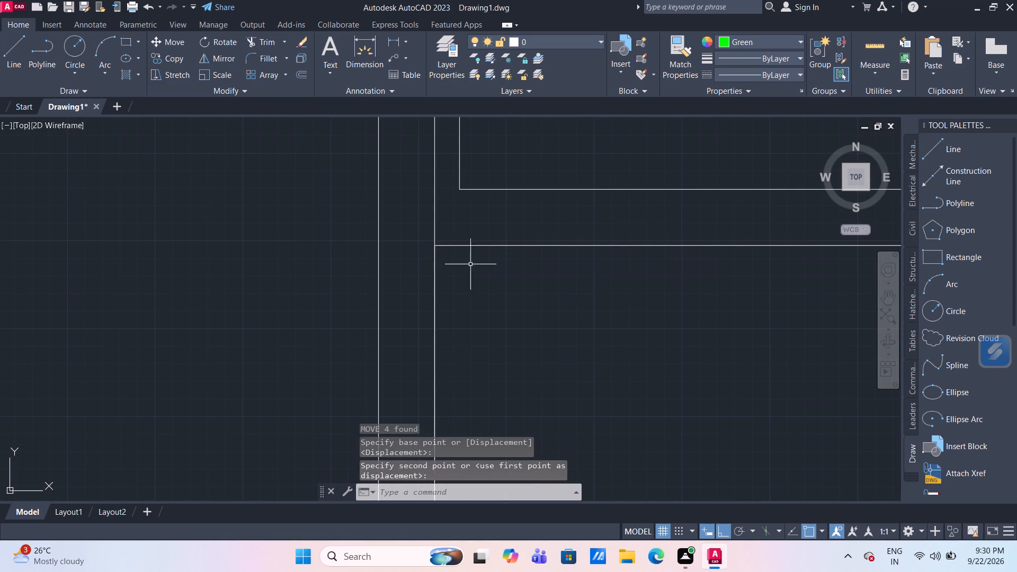
pyautogui.scroll(-3, 504, 288)
pyautogui.press('Escape')
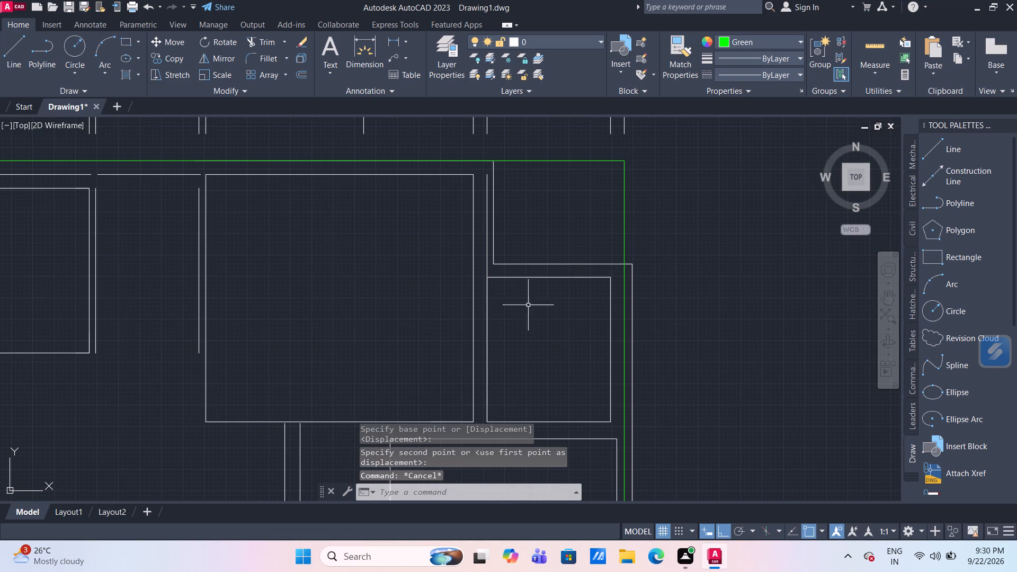
# Delete the 8" offset guide line overlapping the small room's left edge.
pyautogui.click(489, 250)
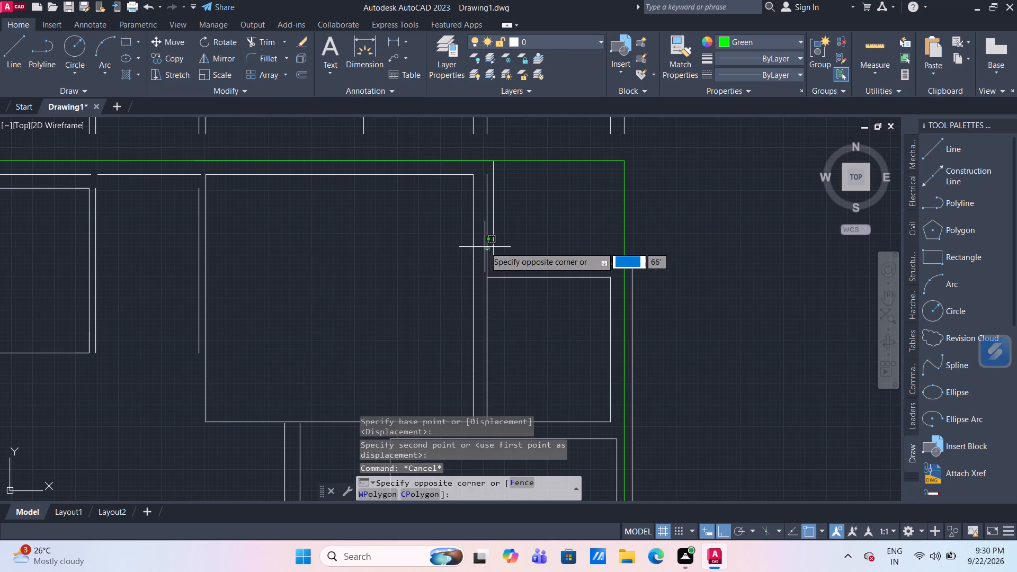
pyautogui.click(484, 246)
pyautogui.press('Delete')
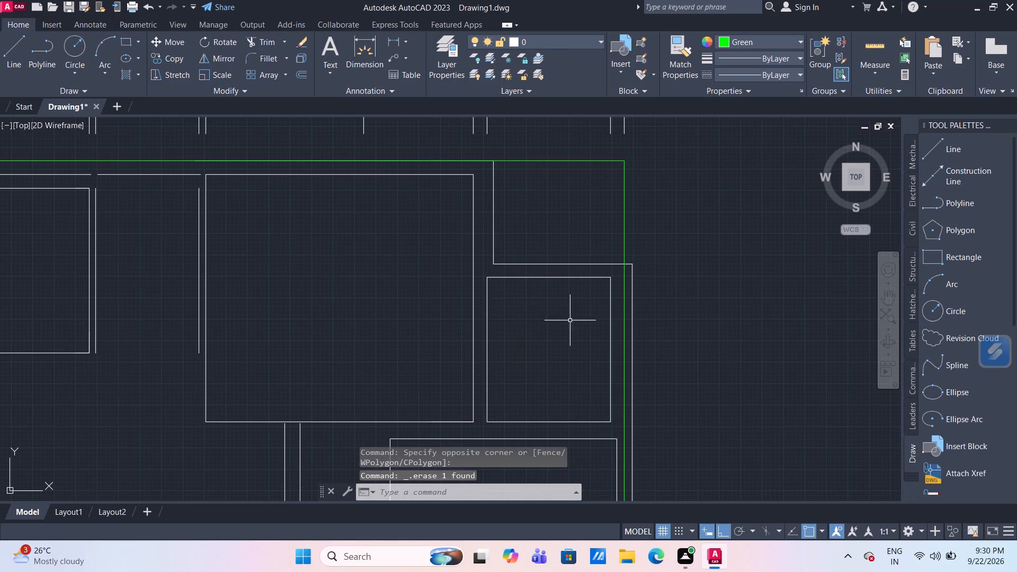
# Offset the small room's right edge 8" outward toward the green boundary.
pyautogui.scroll(-1, 576, 335)
pyautogui.moveTo(576, 341); pyautogui.dragTo(490, 303, button='middle')
pyautogui.scroll(1, 487, 303)
pyautogui.moveTo(481, 301); pyautogui.dragTo(446, 291, button='middle')
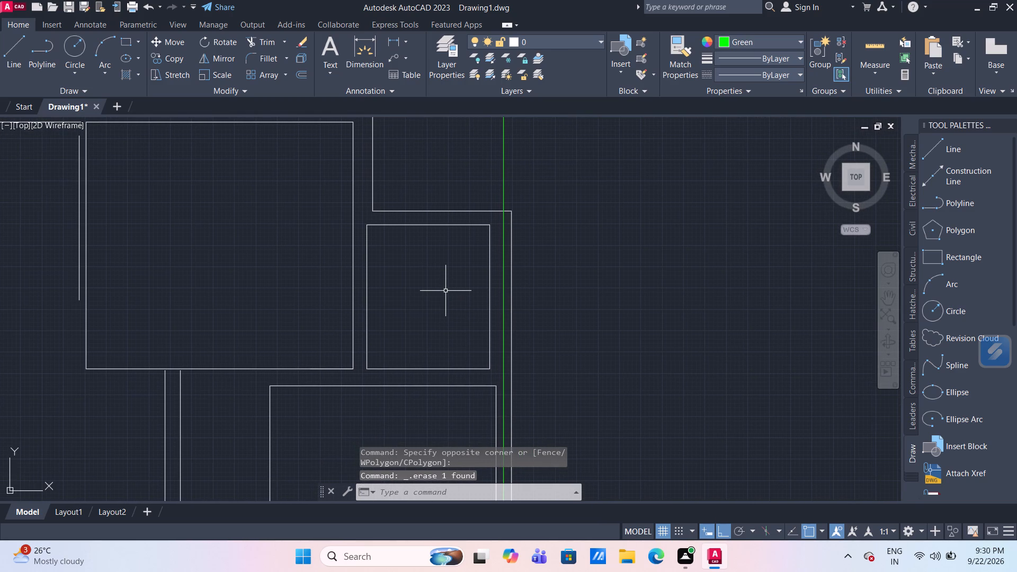
pyautogui.press('o')
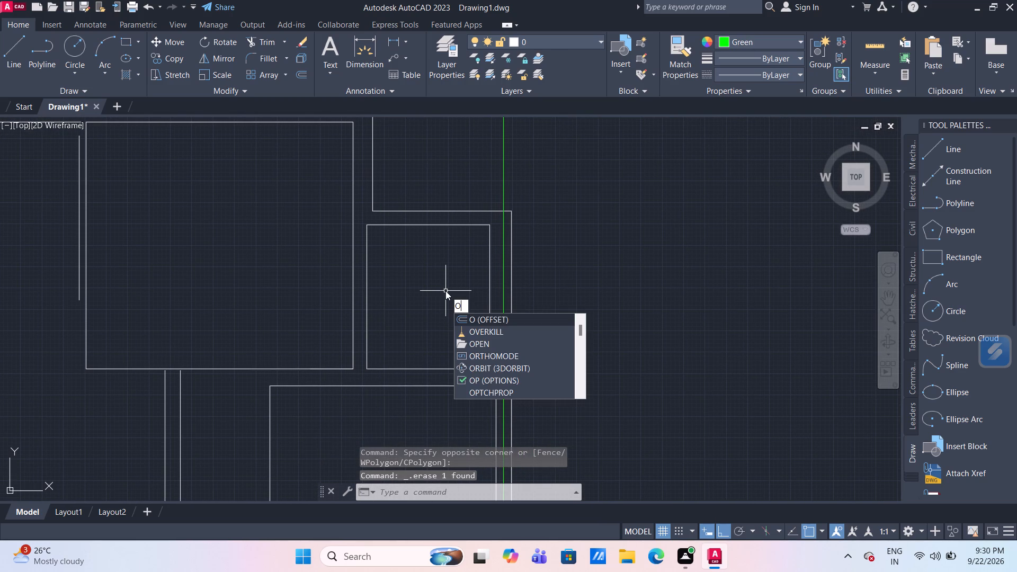
pyautogui.press('Return')
pyautogui.press('Return')
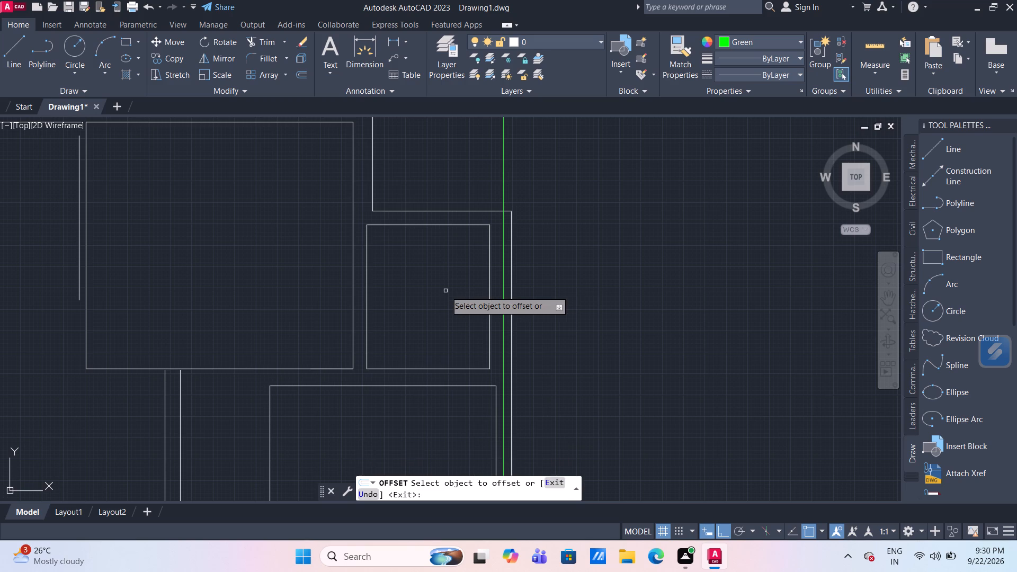
pyautogui.click(489, 297)
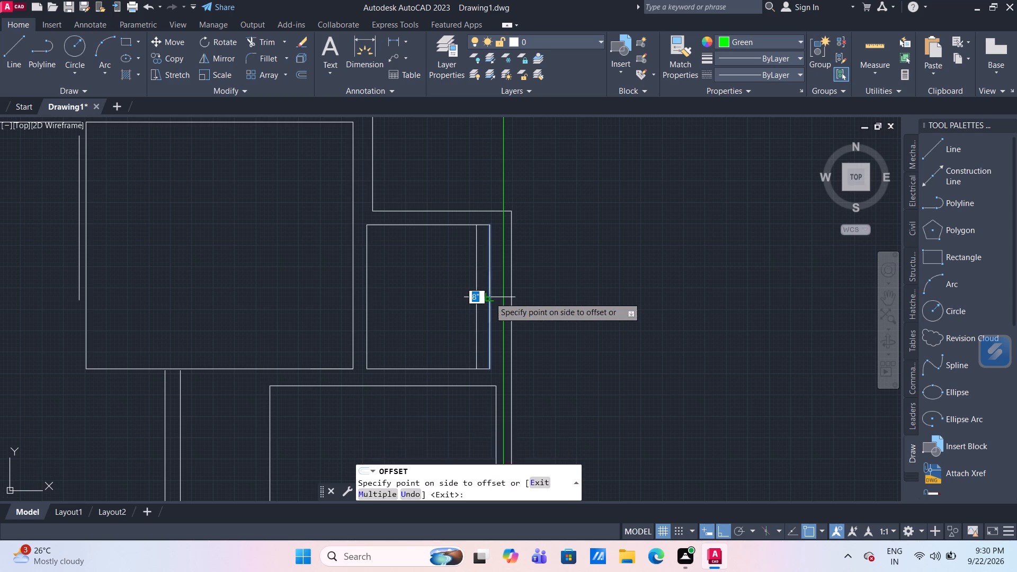
pyautogui.click(506, 296)
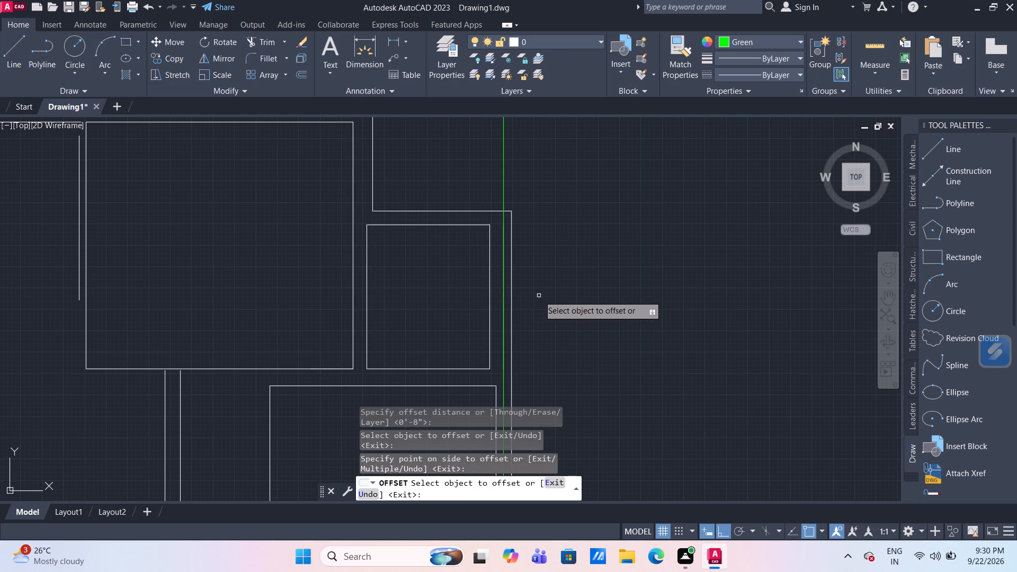
pyautogui.press('Escape')
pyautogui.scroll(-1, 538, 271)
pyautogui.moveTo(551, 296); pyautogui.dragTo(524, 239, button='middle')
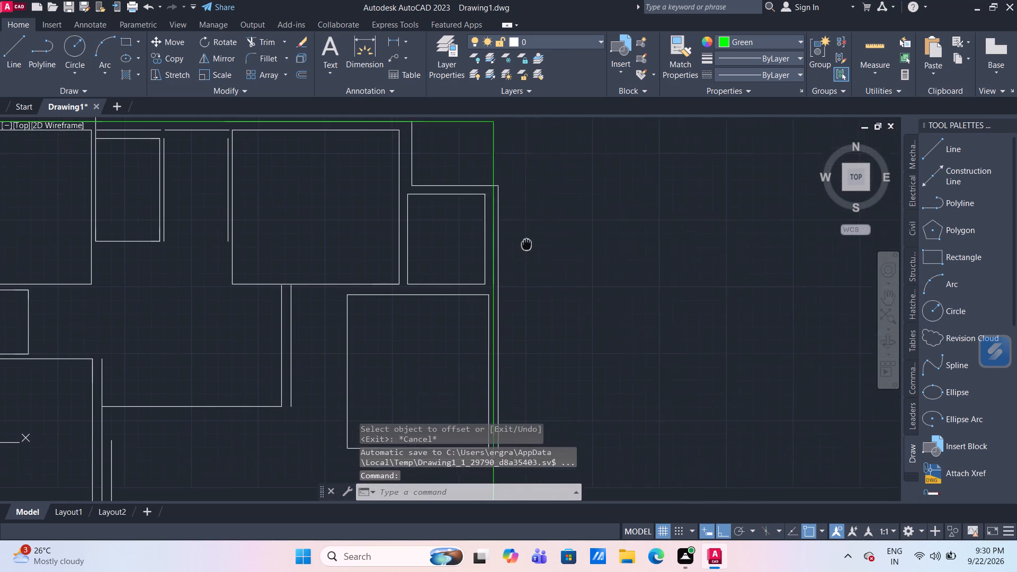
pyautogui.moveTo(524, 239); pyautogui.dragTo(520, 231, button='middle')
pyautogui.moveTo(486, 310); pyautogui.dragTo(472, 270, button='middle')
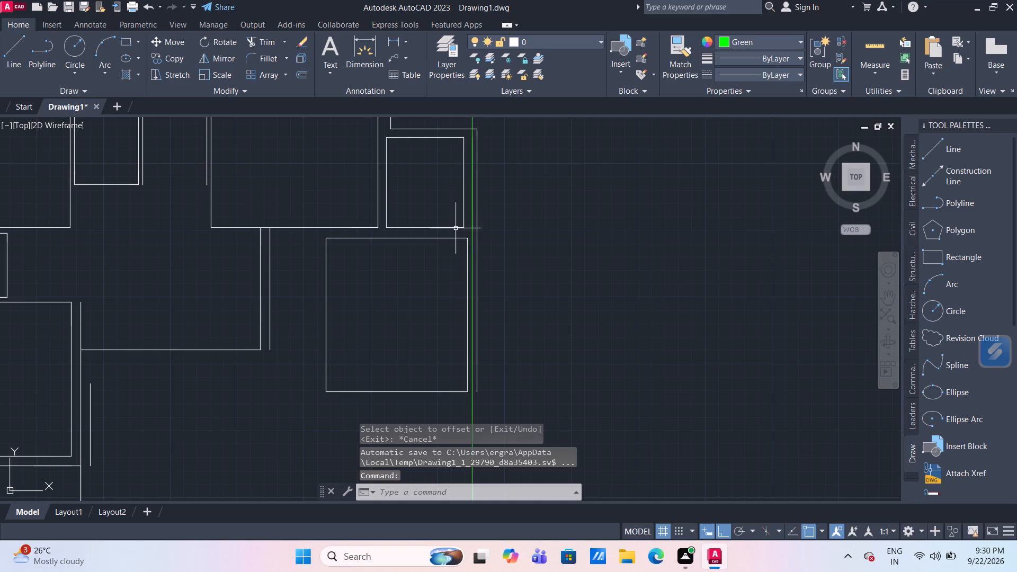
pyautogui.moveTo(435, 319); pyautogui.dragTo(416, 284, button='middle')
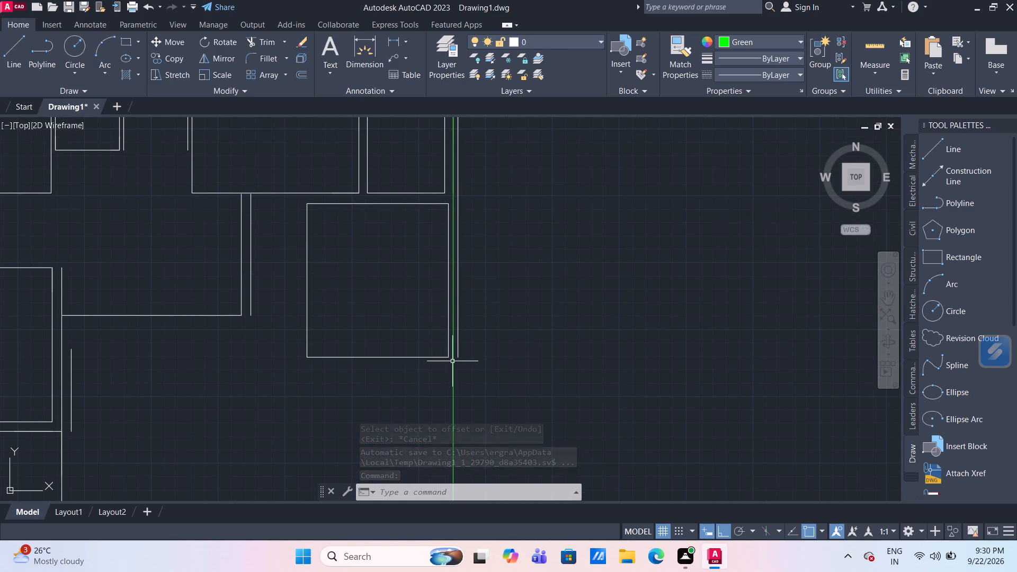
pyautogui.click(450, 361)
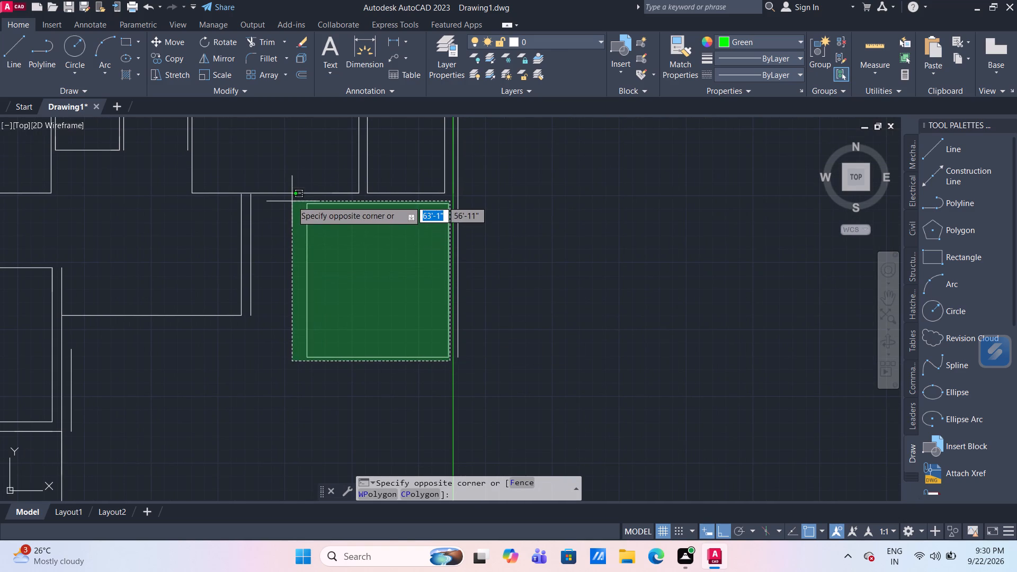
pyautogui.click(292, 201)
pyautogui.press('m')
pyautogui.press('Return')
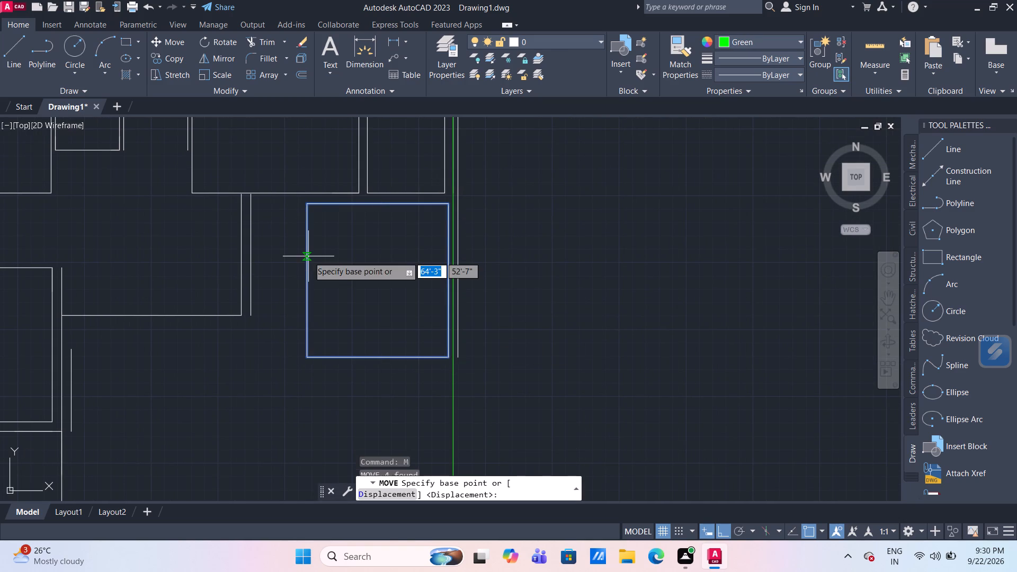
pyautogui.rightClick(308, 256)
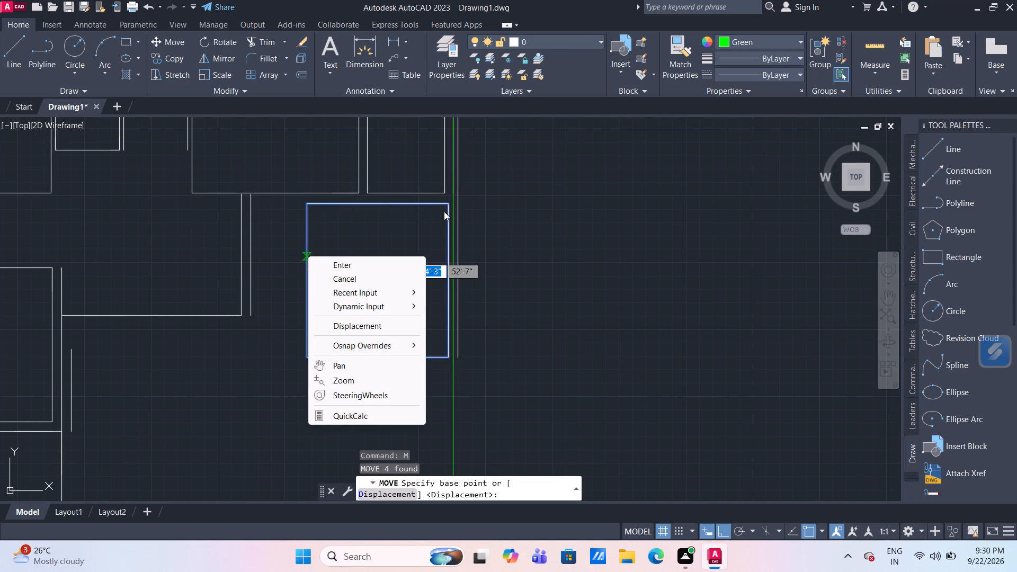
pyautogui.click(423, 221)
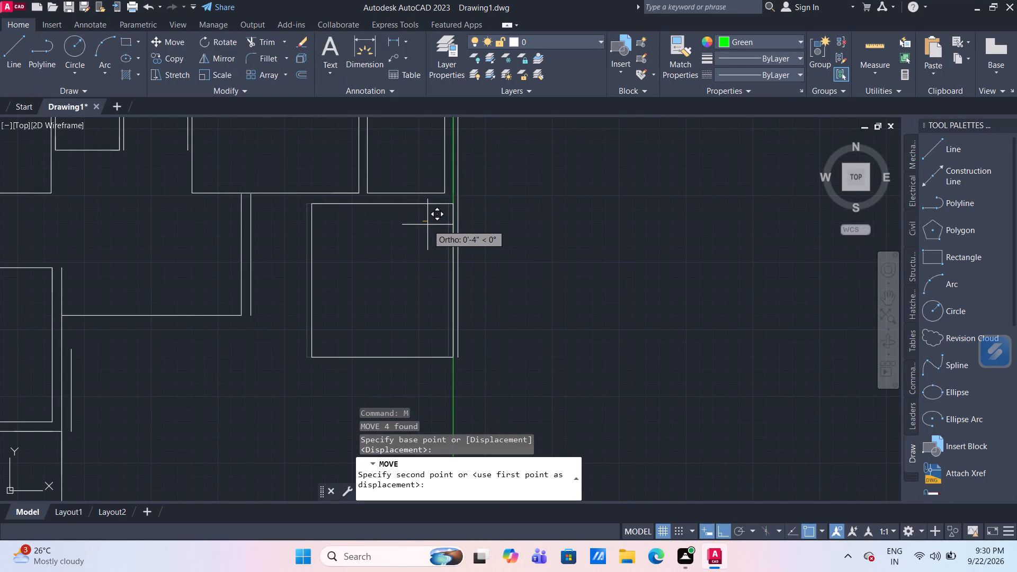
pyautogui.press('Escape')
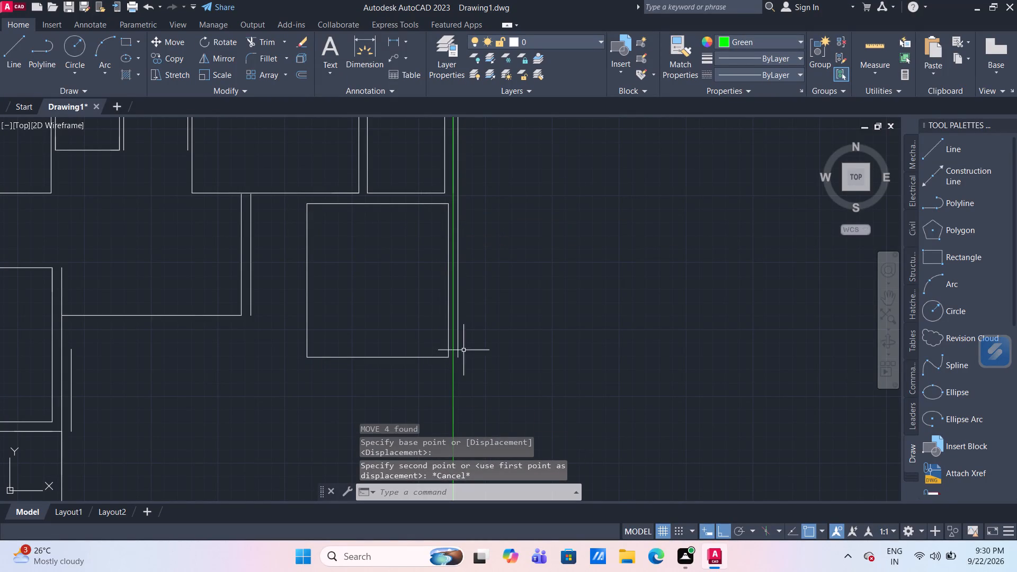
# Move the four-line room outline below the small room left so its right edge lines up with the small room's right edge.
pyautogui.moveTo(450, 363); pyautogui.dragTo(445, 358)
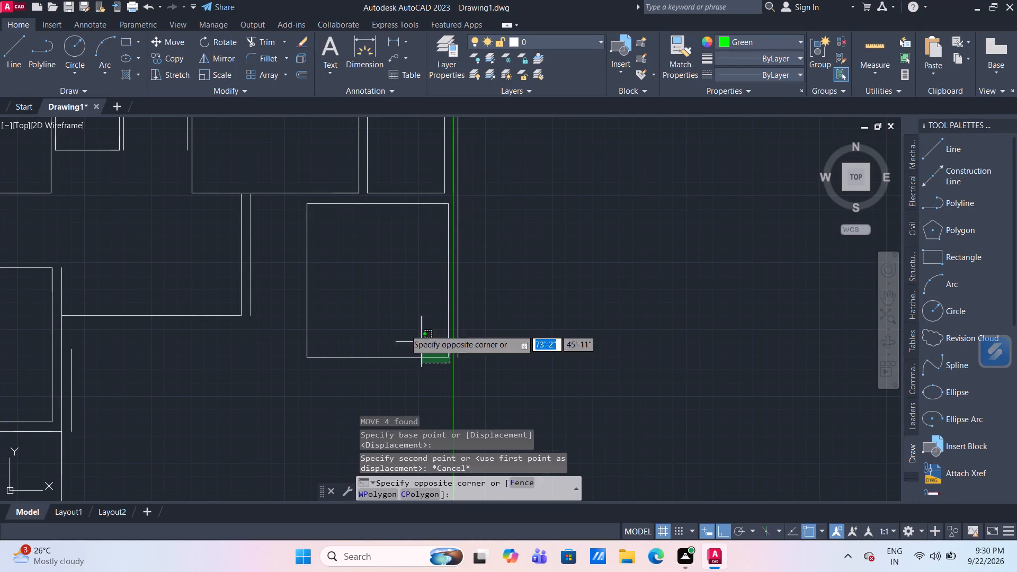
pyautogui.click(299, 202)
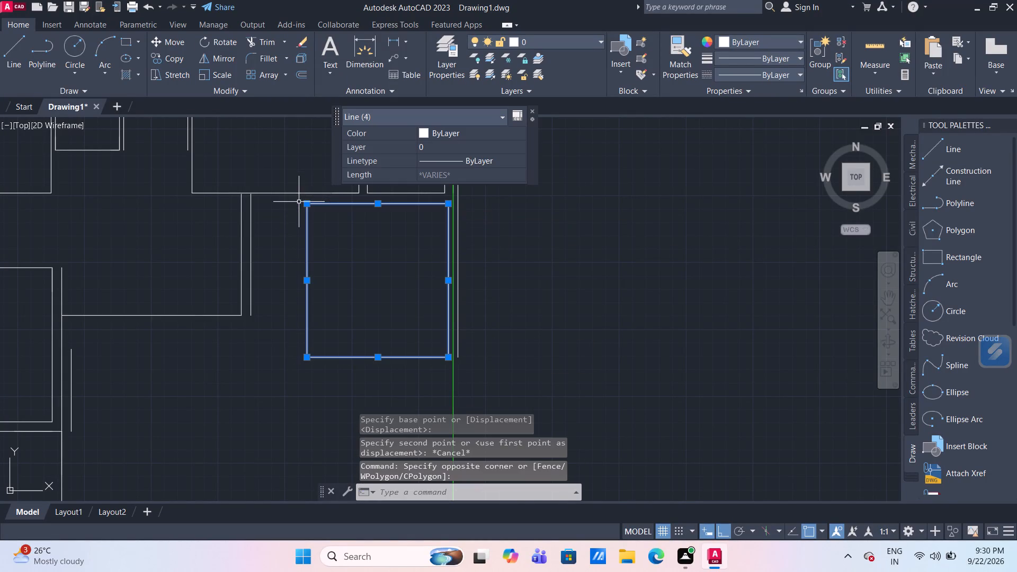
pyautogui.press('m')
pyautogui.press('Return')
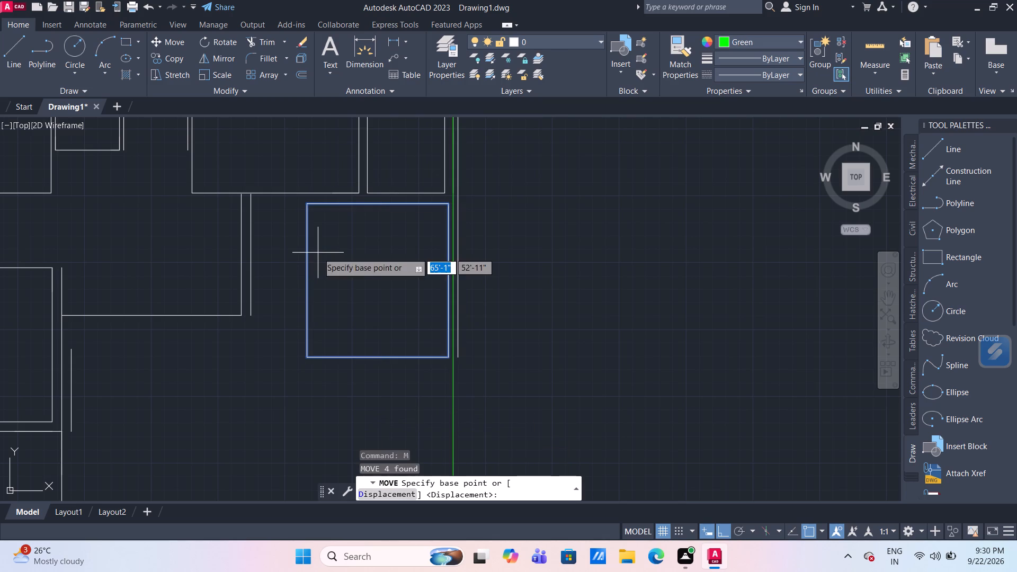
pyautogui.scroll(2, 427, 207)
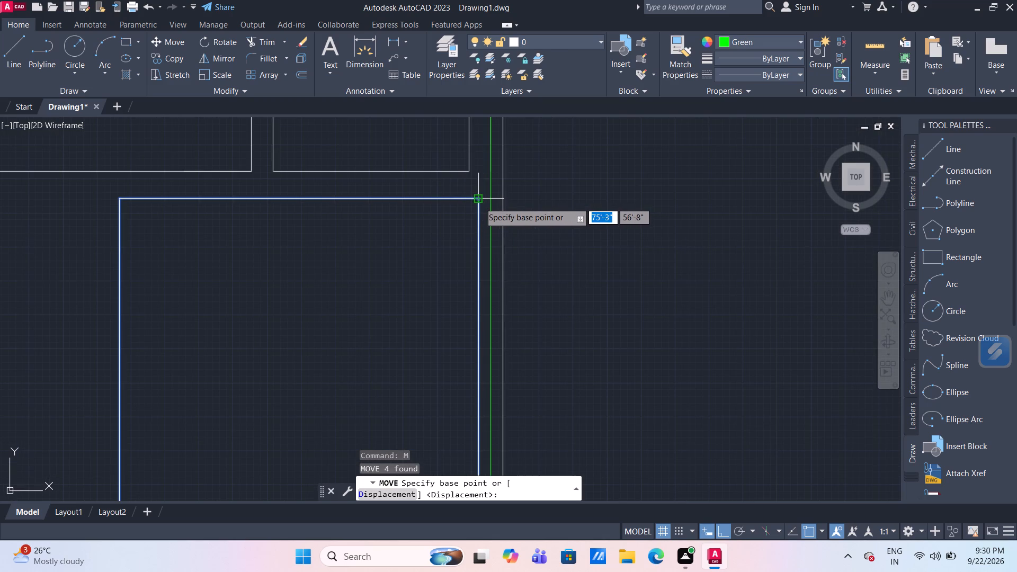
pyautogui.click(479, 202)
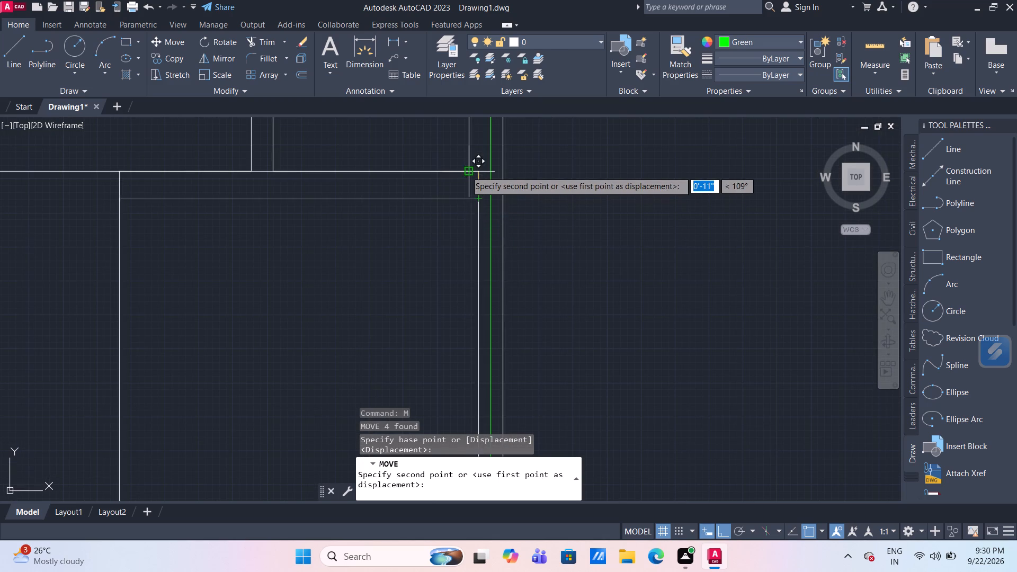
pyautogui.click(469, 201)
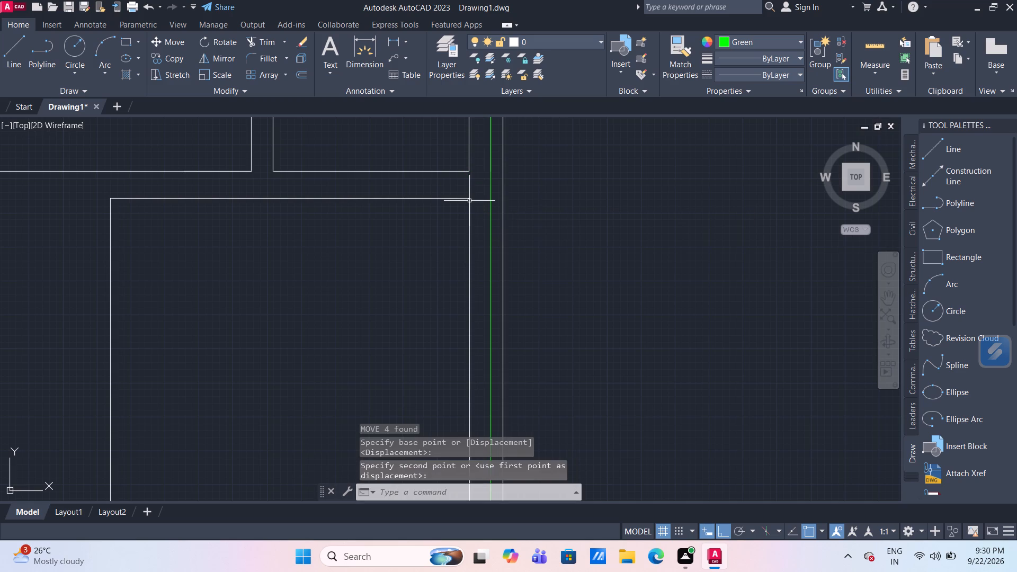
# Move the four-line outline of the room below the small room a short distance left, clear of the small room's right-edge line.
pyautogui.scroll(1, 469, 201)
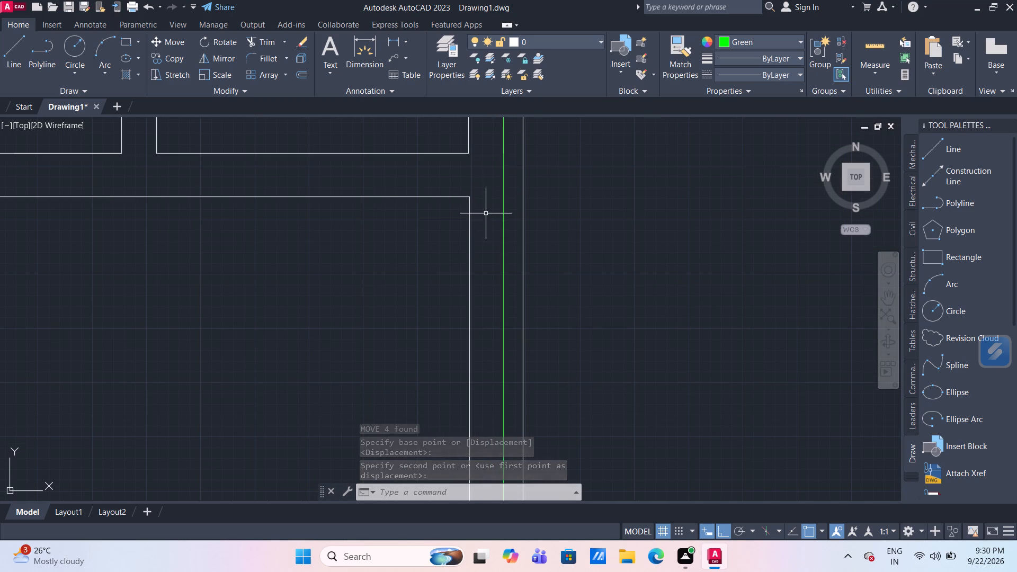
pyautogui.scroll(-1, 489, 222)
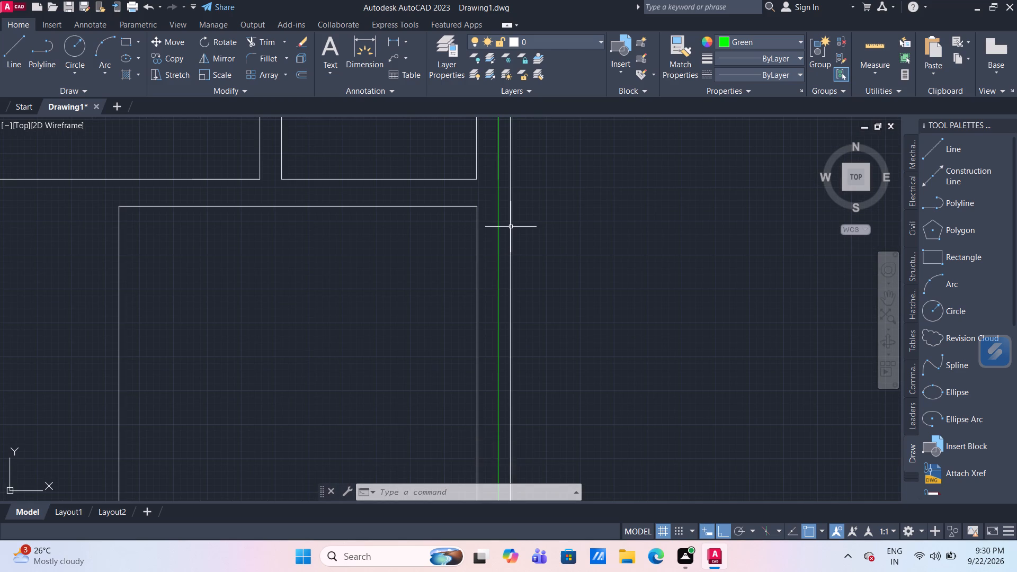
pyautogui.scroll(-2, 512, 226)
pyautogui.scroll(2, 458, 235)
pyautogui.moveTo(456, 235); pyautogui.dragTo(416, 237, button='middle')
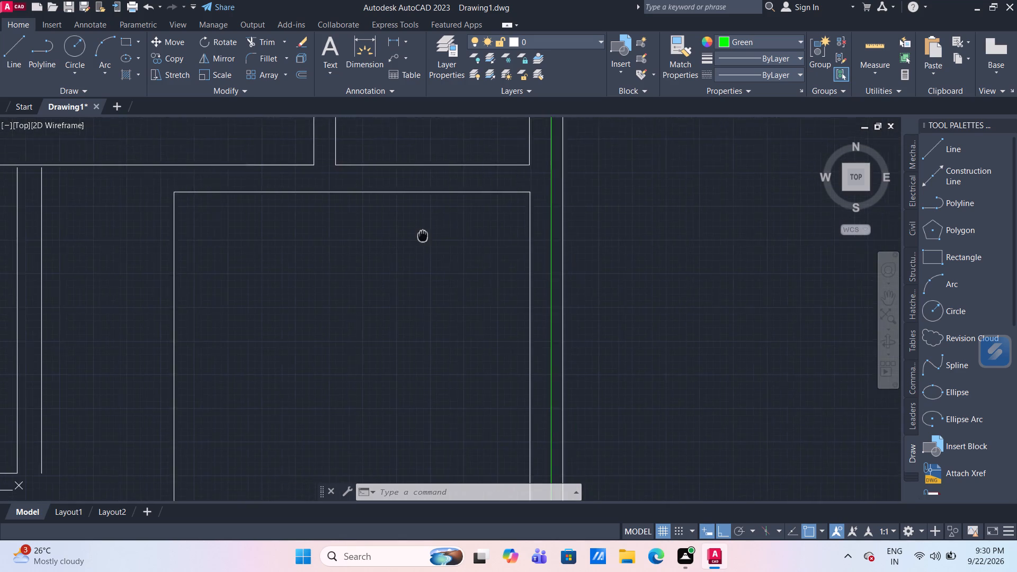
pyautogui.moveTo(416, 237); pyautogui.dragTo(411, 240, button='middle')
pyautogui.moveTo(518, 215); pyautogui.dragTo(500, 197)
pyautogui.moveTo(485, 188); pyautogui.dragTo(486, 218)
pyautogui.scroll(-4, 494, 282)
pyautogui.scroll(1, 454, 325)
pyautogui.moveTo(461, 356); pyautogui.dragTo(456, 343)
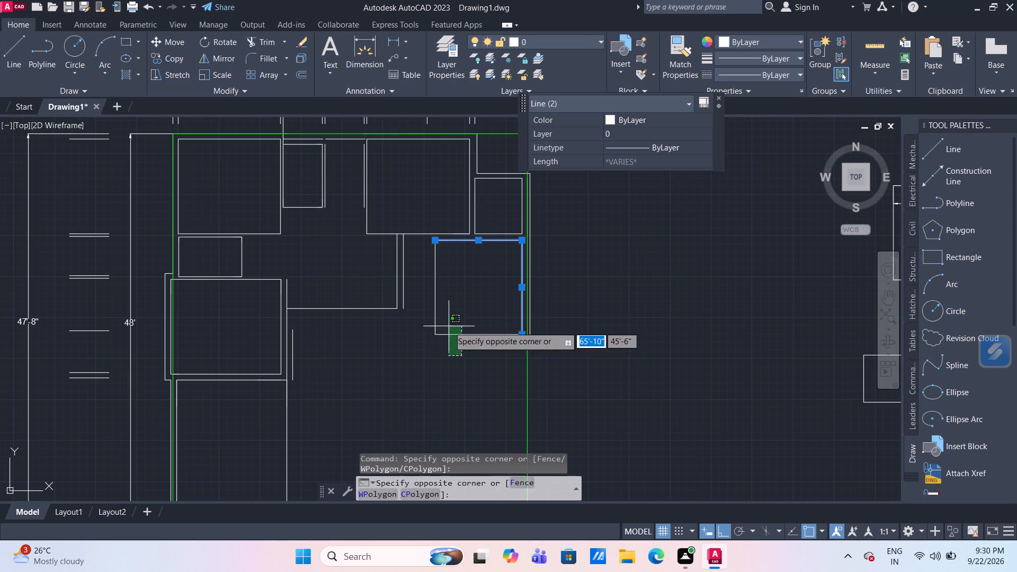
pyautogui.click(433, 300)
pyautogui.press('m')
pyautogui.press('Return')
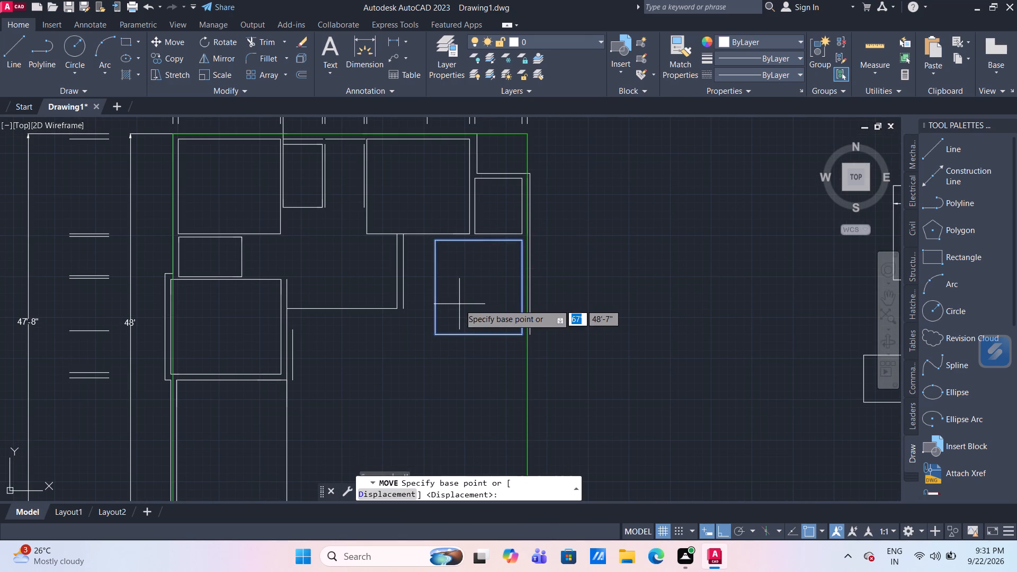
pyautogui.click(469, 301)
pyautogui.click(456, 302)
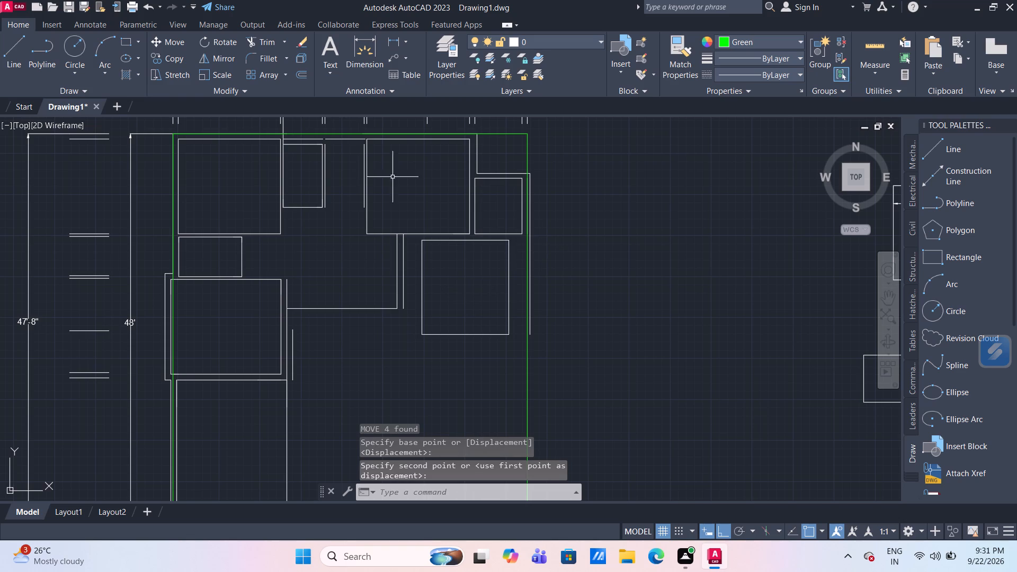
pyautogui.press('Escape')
# Draw a short vertical guide line from the small room's lower-right corner down to the level of the lower room's top edge.
pyautogui.click(13, 57)
pyautogui.scroll(2, 516, 238)
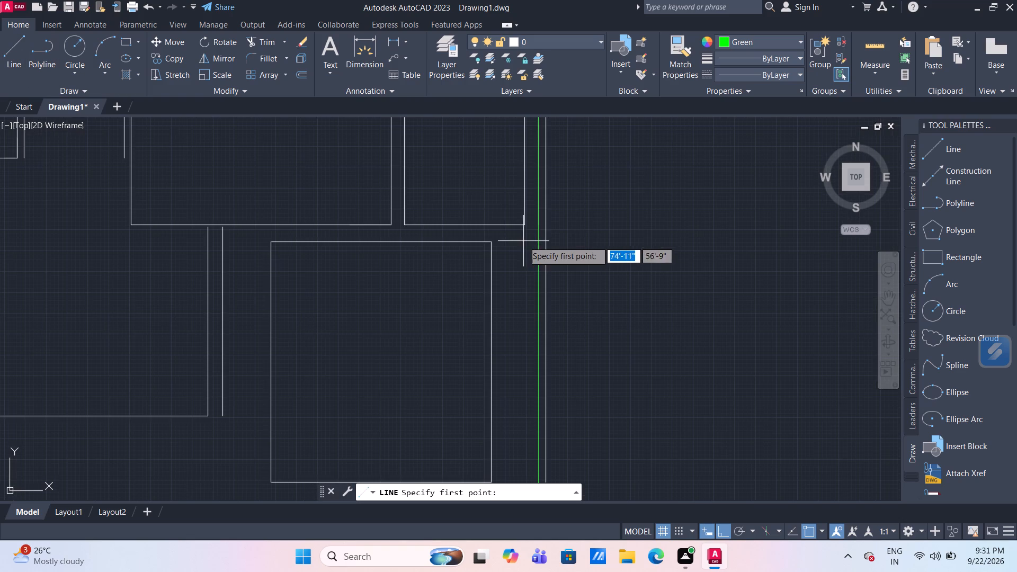
pyautogui.click(523, 225)
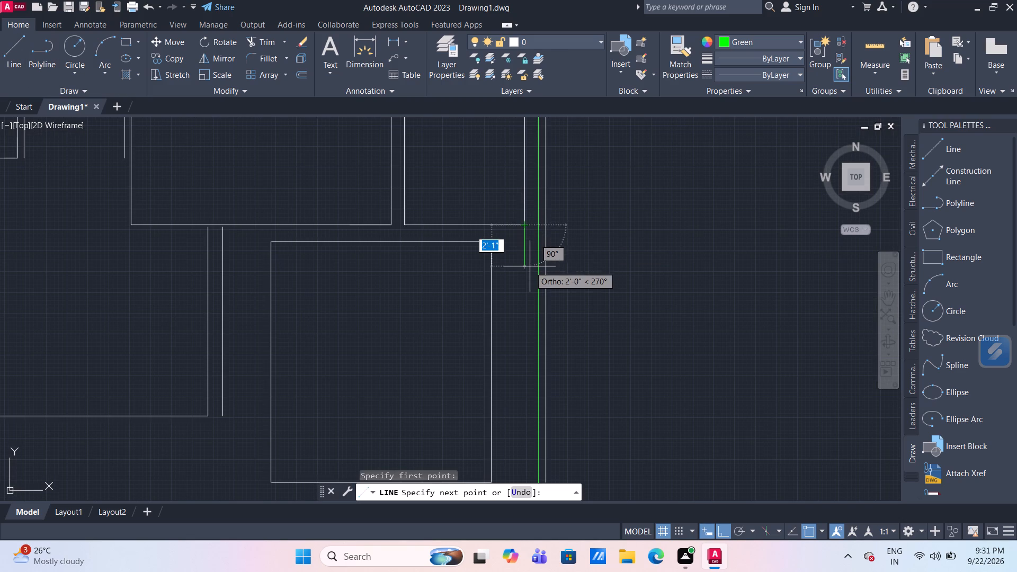
pyautogui.scroll(-1, 530, 267)
pyautogui.click(530, 267)
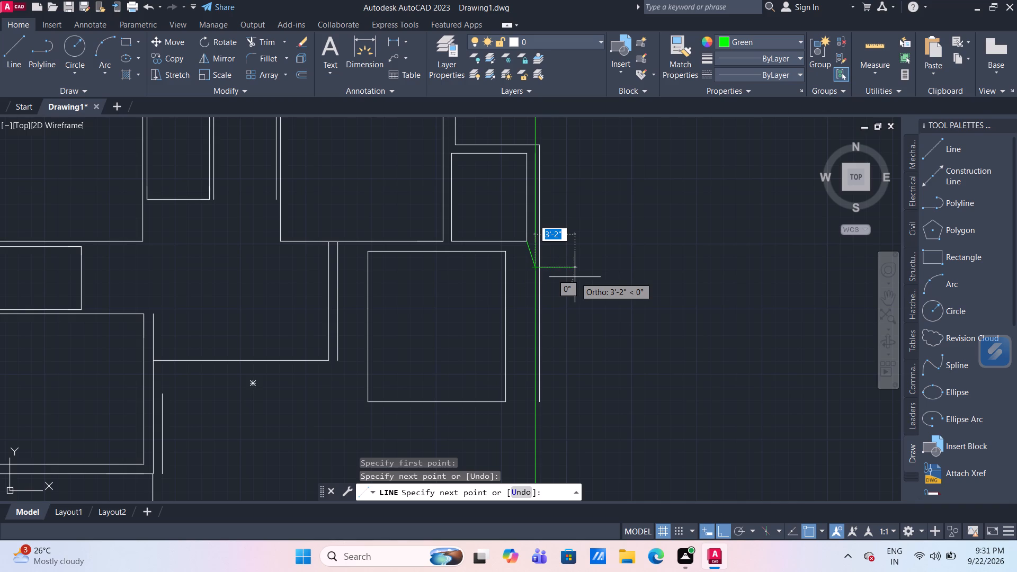
pyautogui.hotkey('ctrl', 'z')
pyautogui.scroll(2, 536, 278)
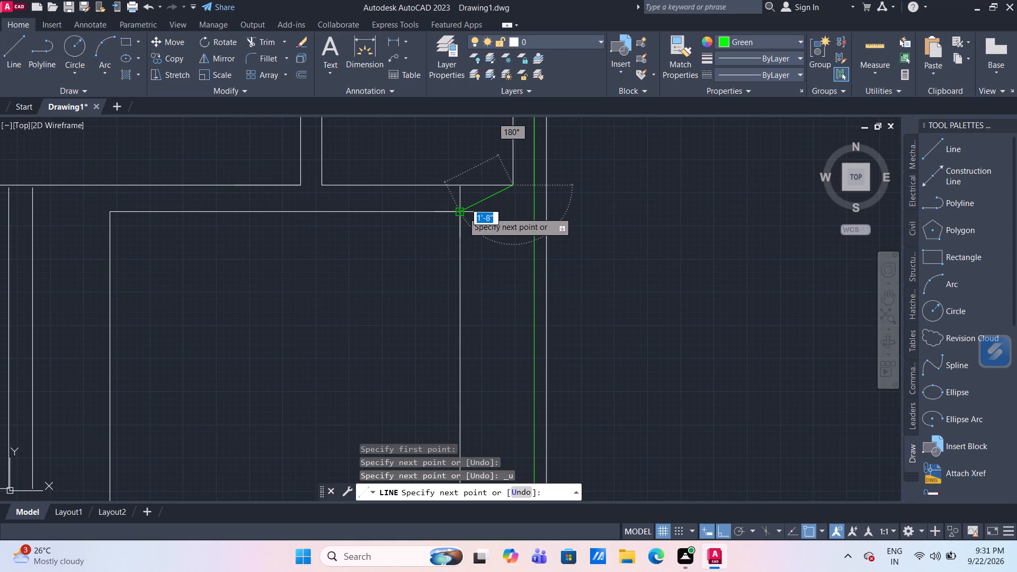
pyautogui.click(513, 210)
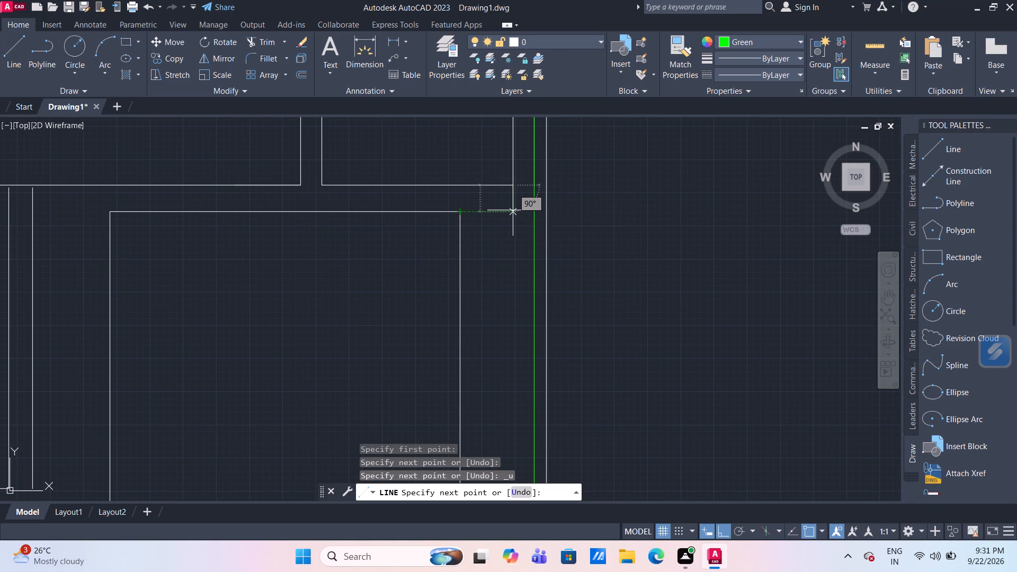
pyautogui.press('Escape')
# Move the lower room's four-line outline right so its upper-right corner meets the lower end of the short green guide line.
pyautogui.scroll(-3, 475, 251)
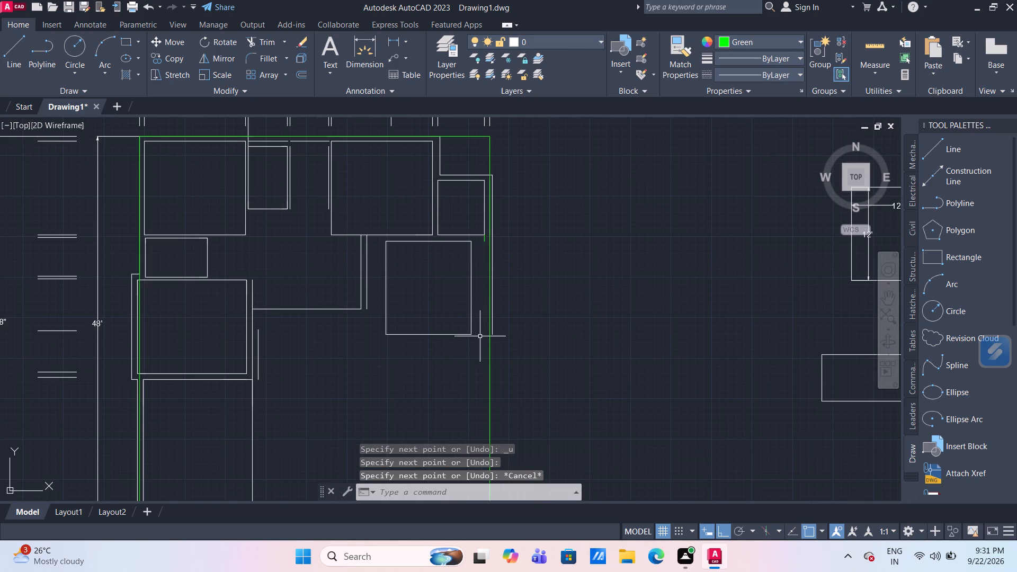
pyautogui.moveTo(478, 343); pyautogui.dragTo(450, 308)
pyautogui.click(383, 241)
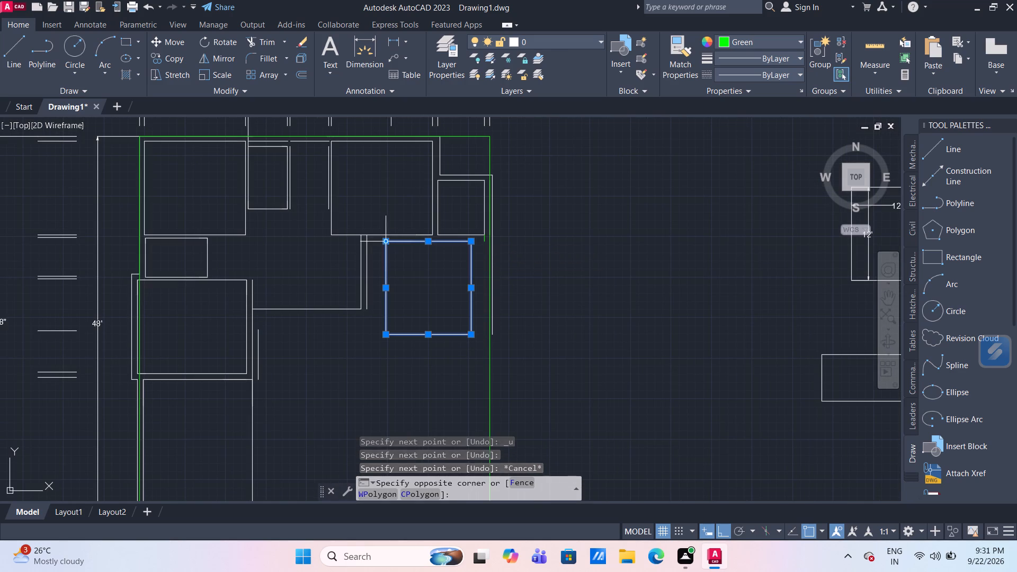
pyautogui.press('m')
pyautogui.press('Return')
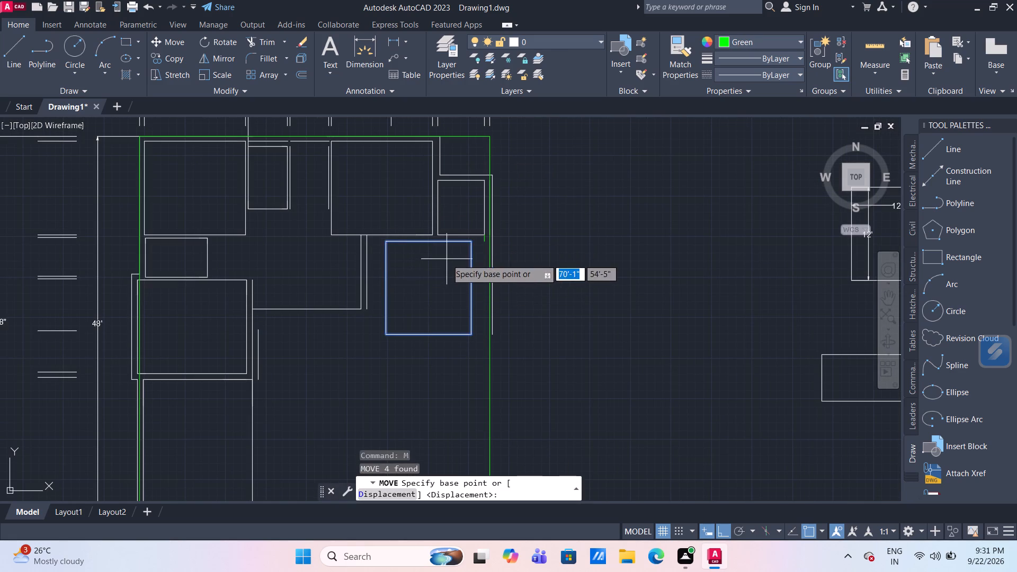
pyautogui.scroll(3, 447, 259)
pyautogui.click(535, 191)
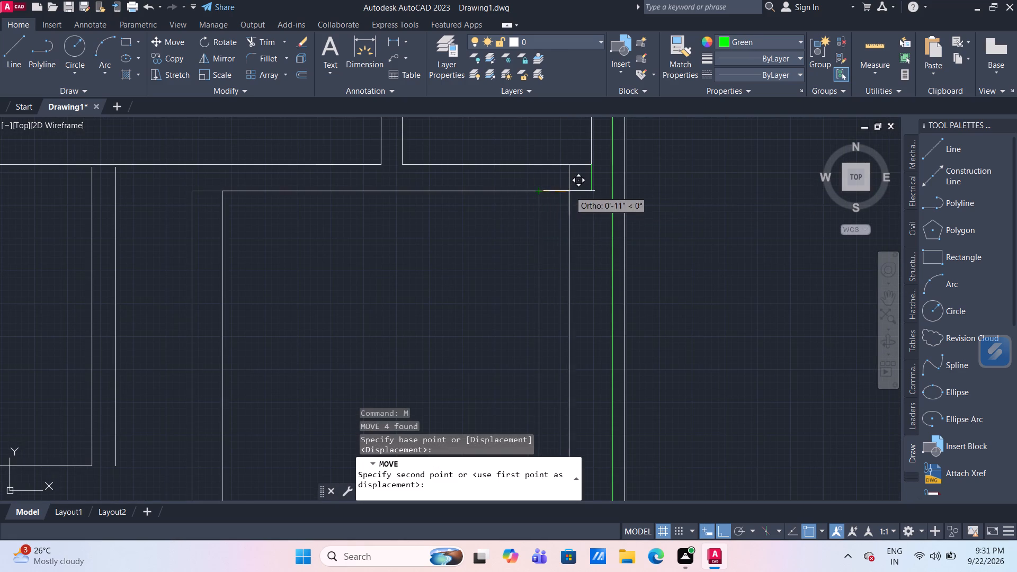
pyautogui.click(590, 189)
# Erase the two white lines forming the L-shaped corner above the small room at the plan's upper right.
pyautogui.scroll(-3, 728, 181)
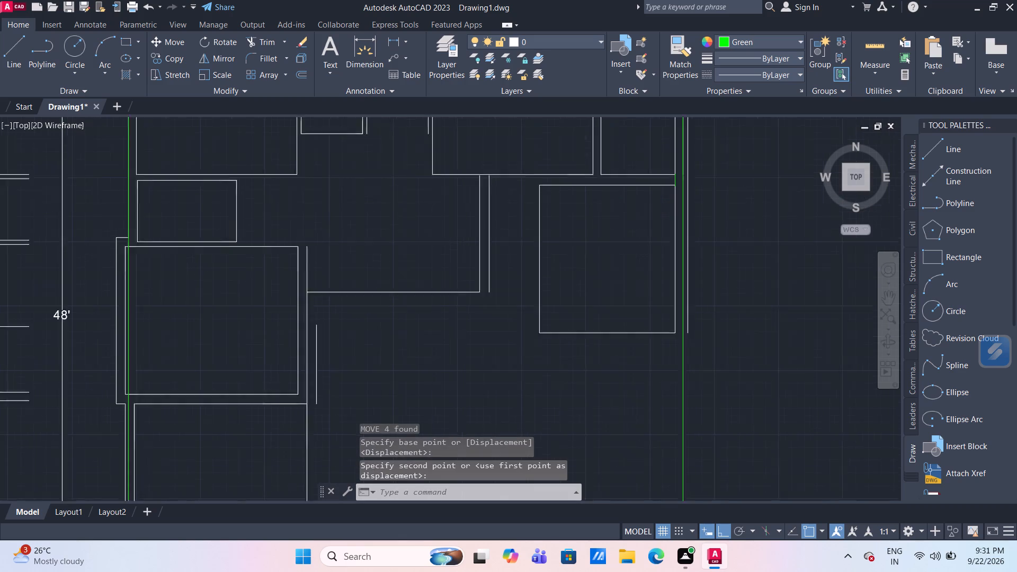
pyautogui.scroll(-1, 724, 228)
pyautogui.moveTo(724, 228); pyautogui.dragTo(621, 277, button='middle')
pyautogui.scroll(2, 632, 254)
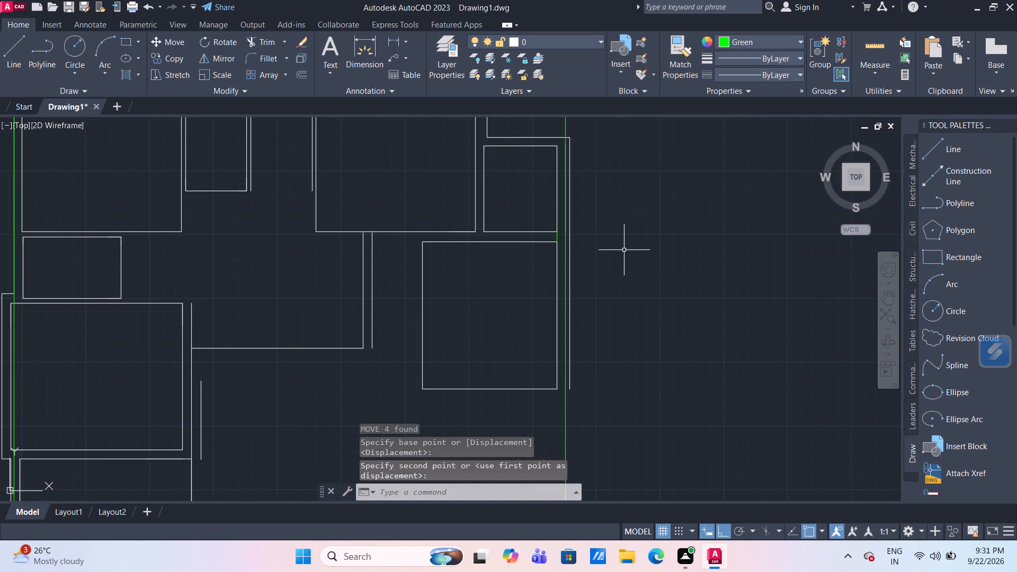
pyautogui.scroll(-2, 624, 250)
pyautogui.moveTo(631, 290); pyautogui.dragTo(599, 273, button='middle')
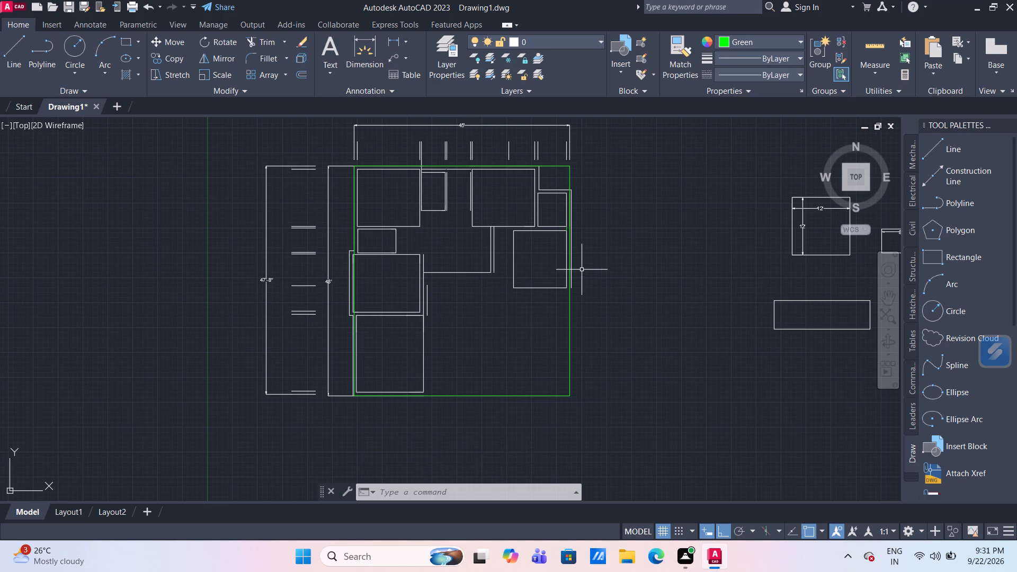
pyautogui.scroll(3, 519, 130)
pyautogui.moveTo(593, 272); pyautogui.dragTo(580, 237, button='middle')
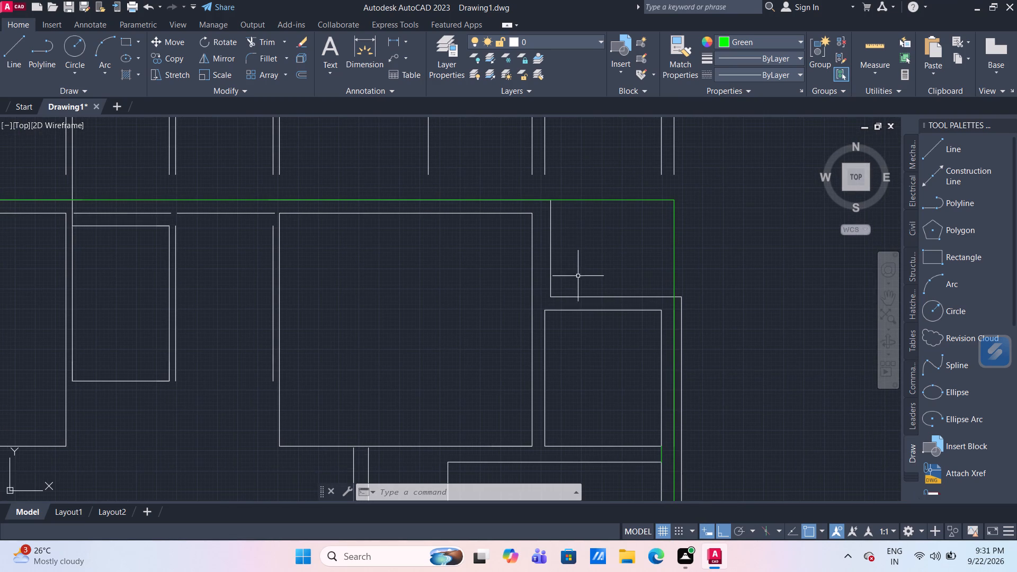
pyautogui.click(574, 301)
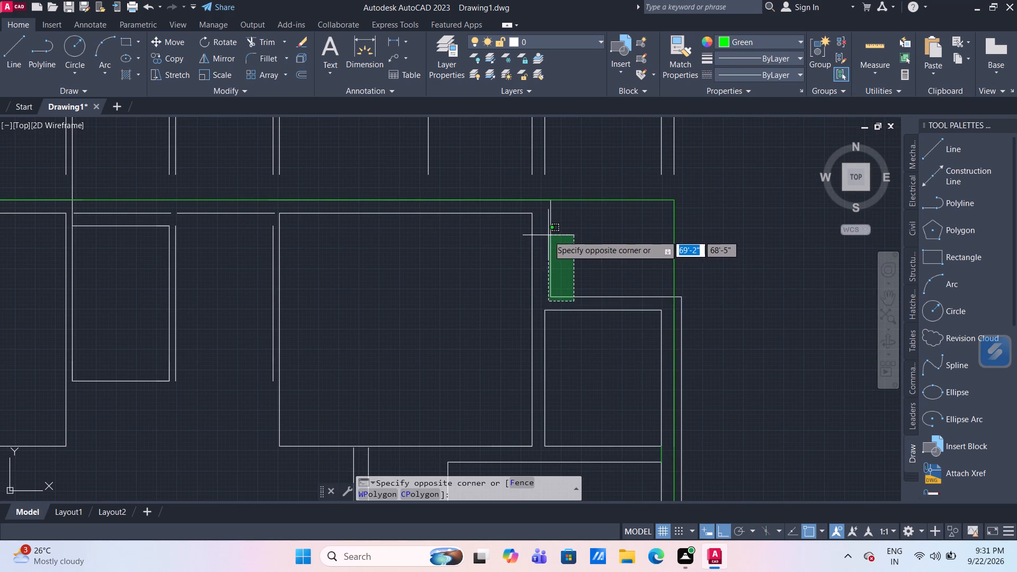
pyautogui.click(547, 235)
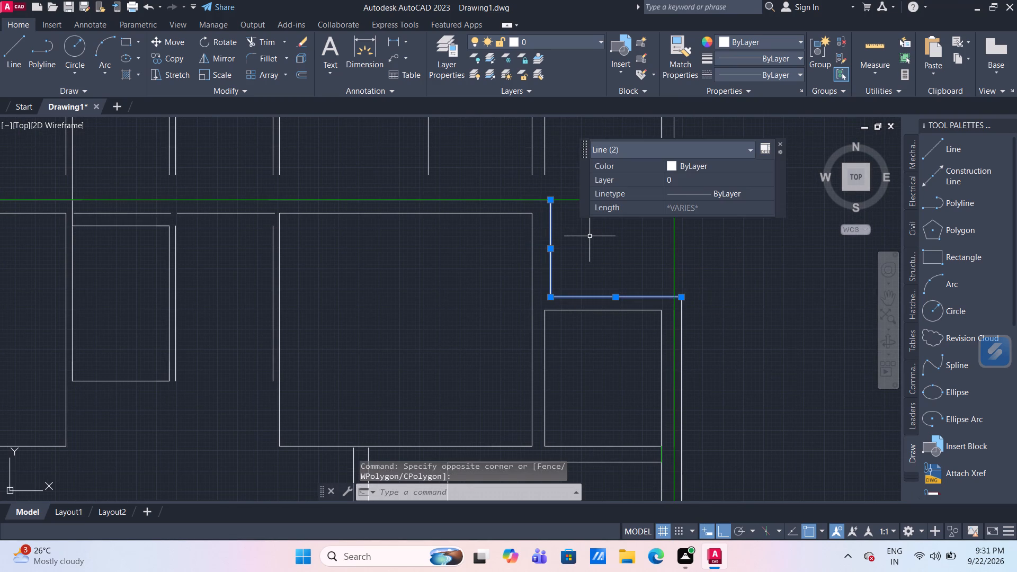
pyautogui.press('Delete')
pyautogui.scroll(-2, 612, 251)
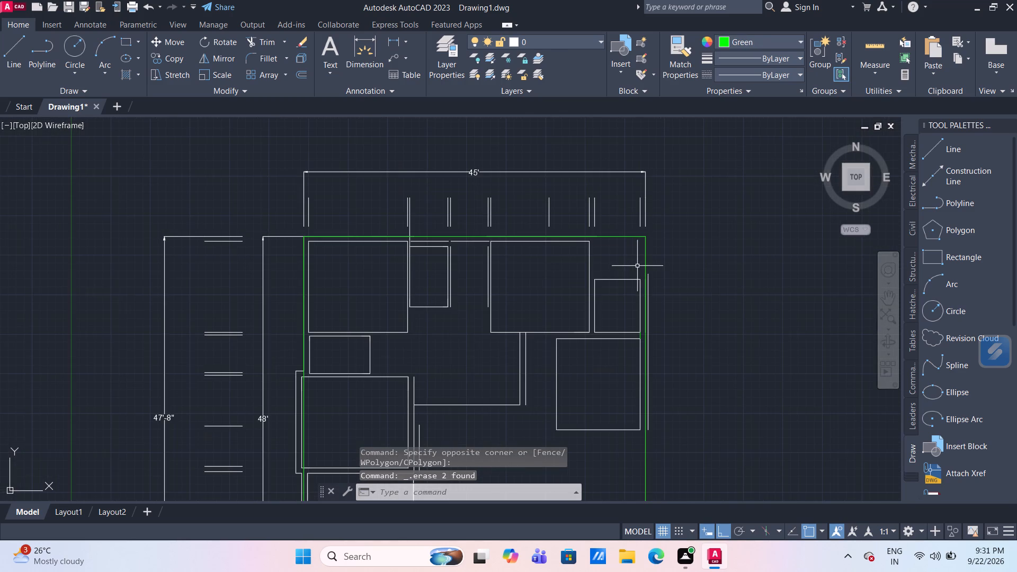
pyautogui.scroll(2, 638, 266)
pyautogui.hotkey('ctrl', 'z')
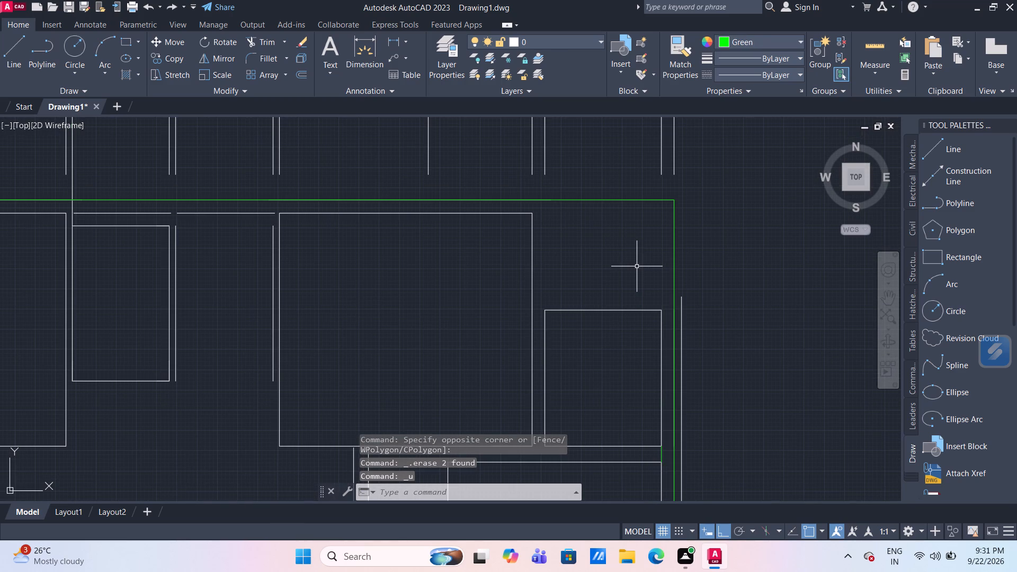
# Erase the long white vertical line just outside the green boundary's right side.
pyautogui.scroll(-3, 634, 266)
pyautogui.scroll(2, 655, 302)
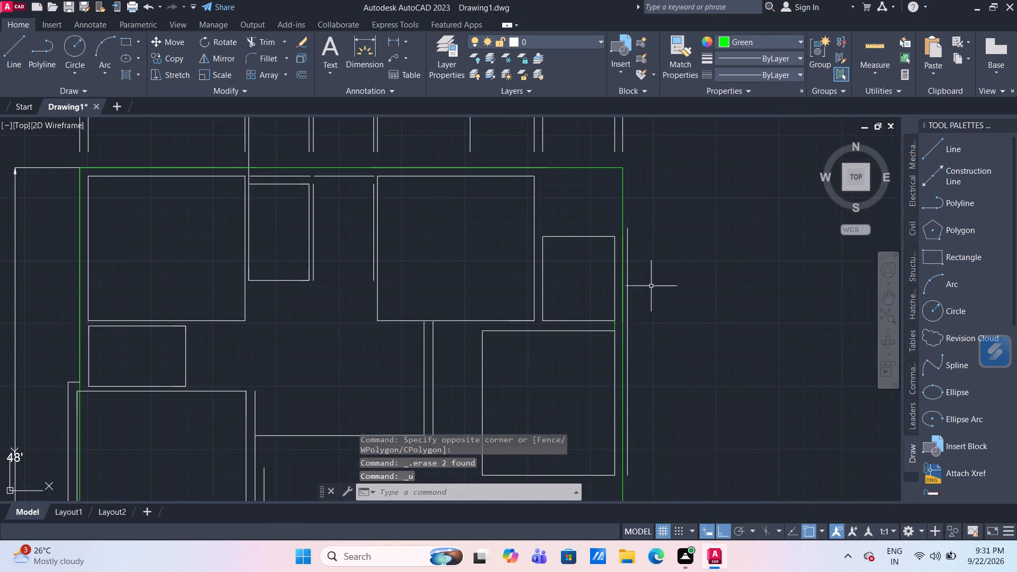
pyautogui.moveTo(646, 257); pyautogui.dragTo(640, 234, button='middle')
pyautogui.click(622, 286)
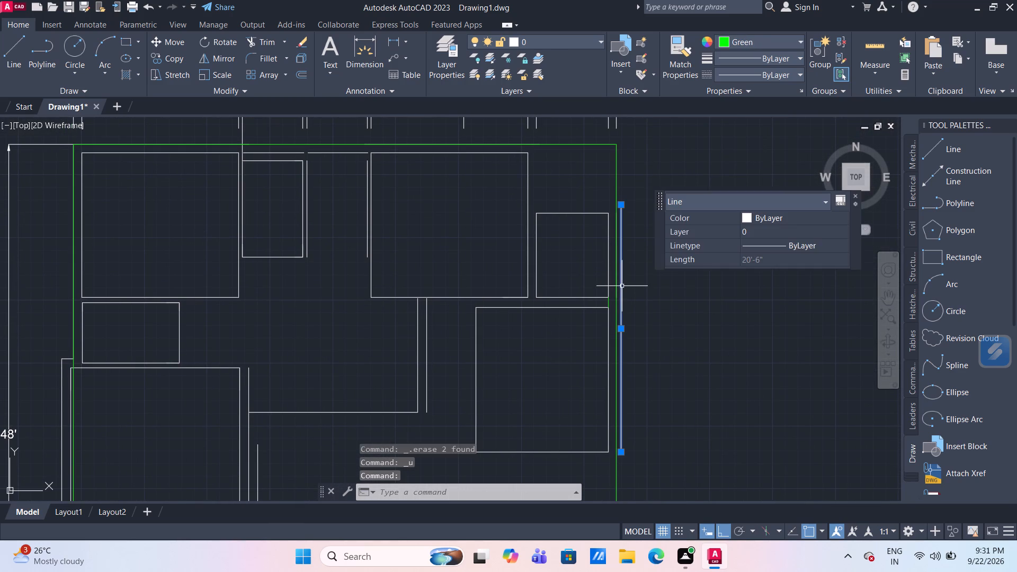
pyautogui.press('Delete')
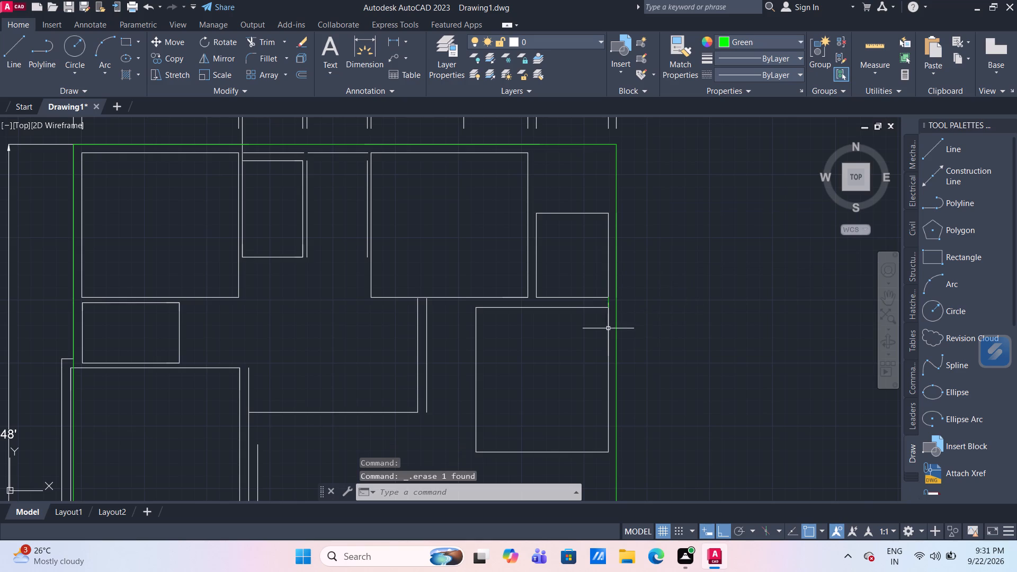
# Examine how the left-hand rooms, from the lower-left room up to the top row, sit against the green boundary.
pyautogui.scroll(1, 605, 328)
pyautogui.scroll(-2, 601, 326)
pyautogui.moveTo(543, 382); pyautogui.dragTo(545, 284, button='middle')
pyautogui.scroll(-1, 537, 323)
pyautogui.moveTo(477, 348); pyautogui.dragTo(506, 310, button='middle')
pyautogui.scroll(2, 407, 362)
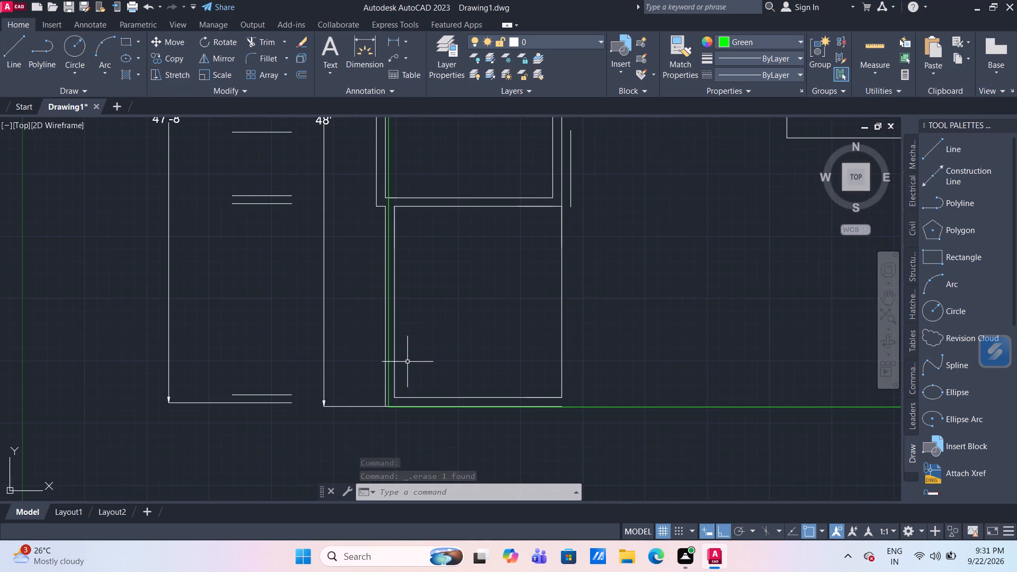
pyautogui.moveTo(478, 274); pyautogui.dragTo(482, 415, button='middle')
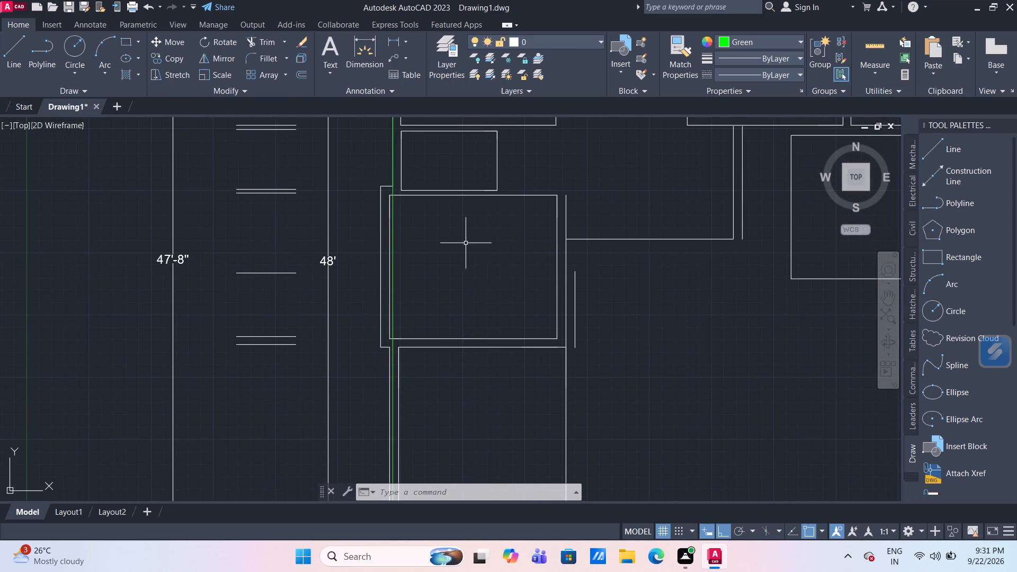
pyautogui.moveTo(466, 232); pyautogui.dragTo(462, 359, button='middle')
pyautogui.scroll(-2, 462, 359)
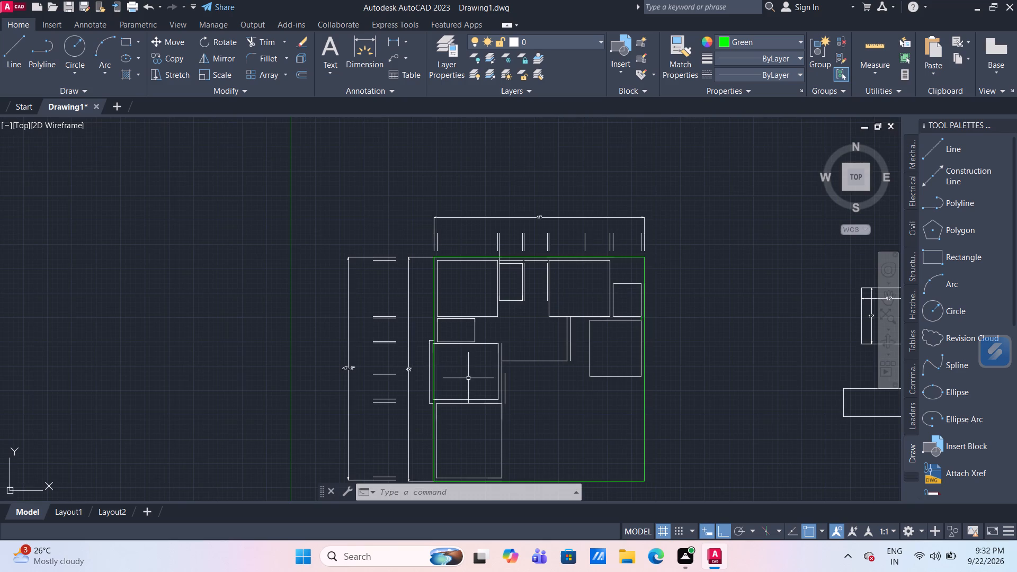
pyautogui.scroll(1, 468, 379)
pyautogui.moveTo(468, 379); pyautogui.dragTo(451, 280, button='middle')
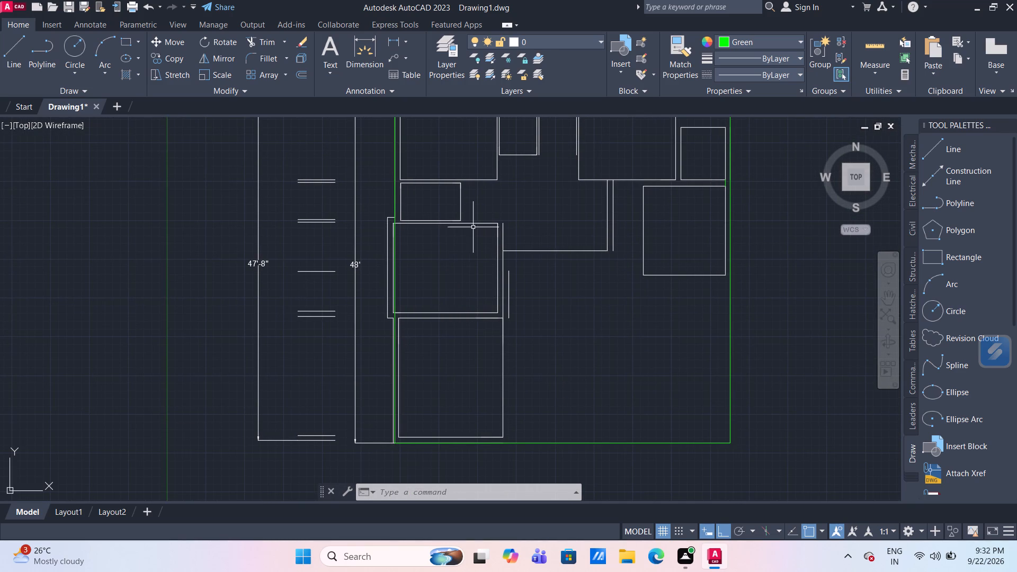
pyautogui.moveTo(465, 264); pyautogui.dragTo(438, 331, button='middle')
pyautogui.moveTo(438, 332); pyautogui.dragTo(426, 260, button='middle')
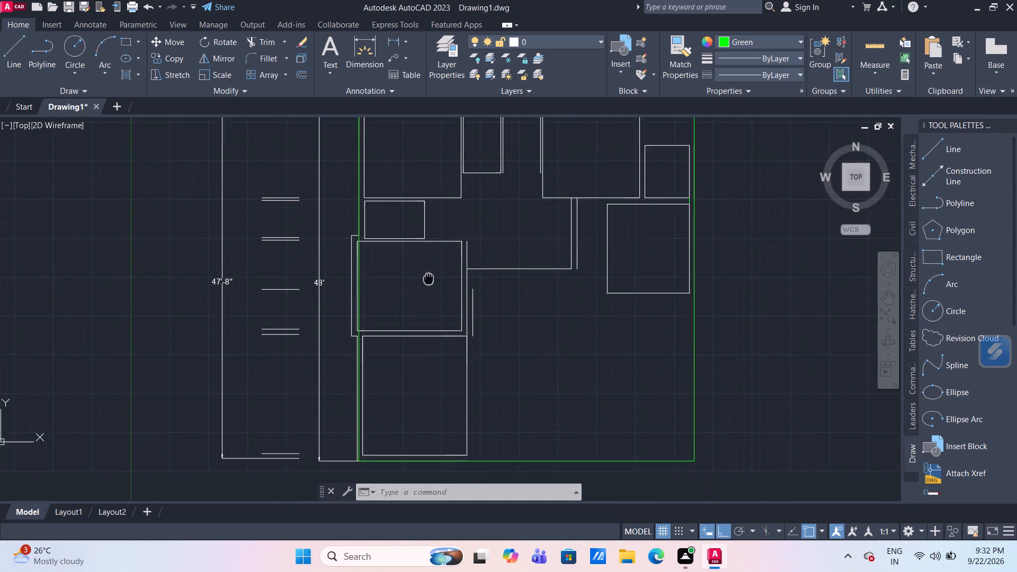
pyautogui.moveTo(426, 260); pyautogui.dragTo(424, 227, button='middle')
pyautogui.scroll(2, 383, 381)
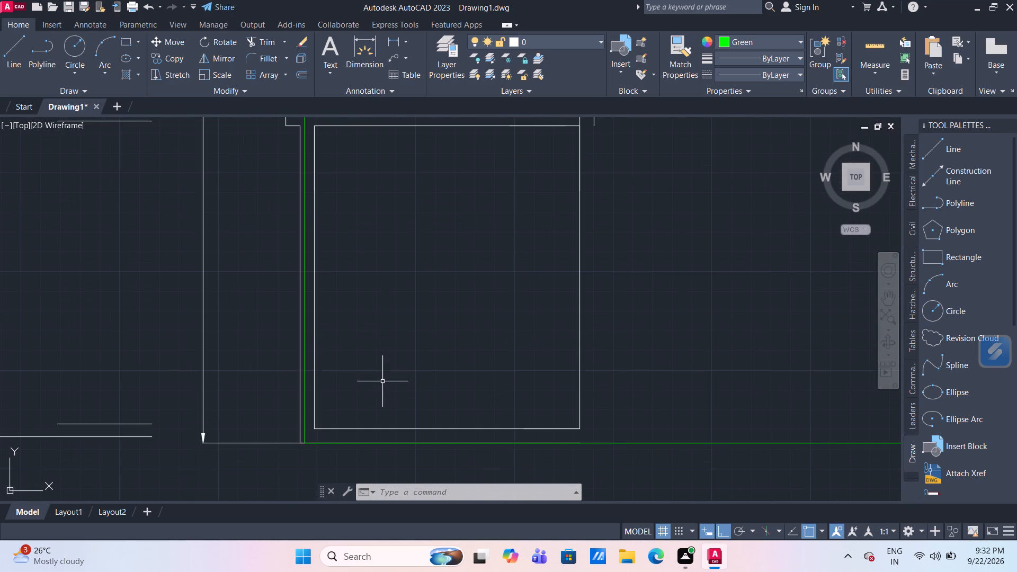
pyautogui.scroll(-2, 382, 381)
pyautogui.scroll(2, 378, 380)
pyautogui.moveTo(374, 378); pyautogui.dragTo(383, 366, button='middle')
pyautogui.moveTo(383, 366); pyautogui.dragTo(382, 391, button='middle')
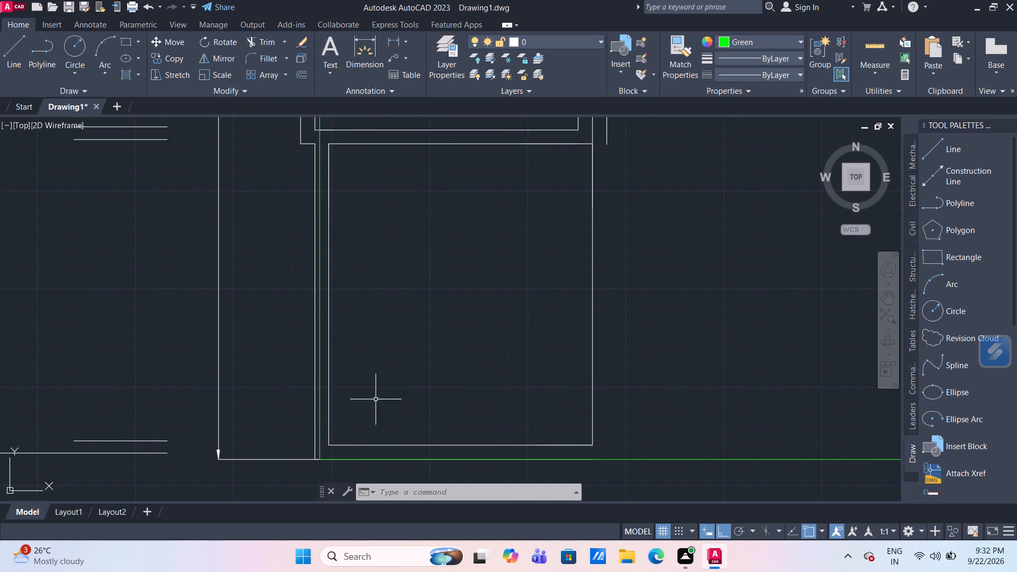
pyautogui.scroll(1, 336, 435)
pyautogui.moveTo(340, 424); pyautogui.dragTo(340, 397, button='middle')
pyautogui.scroll(-3, 341, 396)
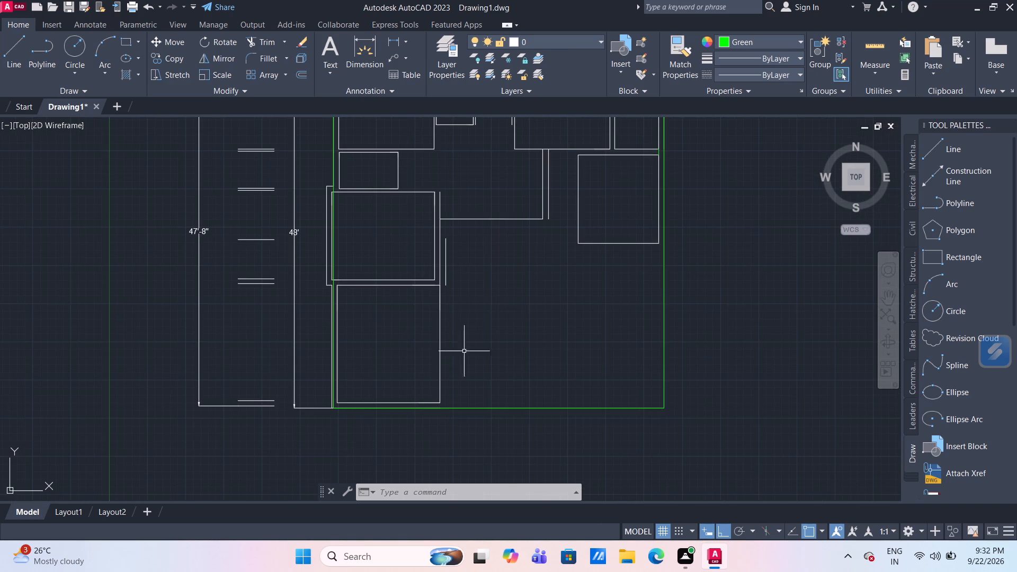
pyautogui.moveTo(475, 285); pyautogui.dragTo(479, 421, button='middle')
pyautogui.scroll(1, 404, 312)
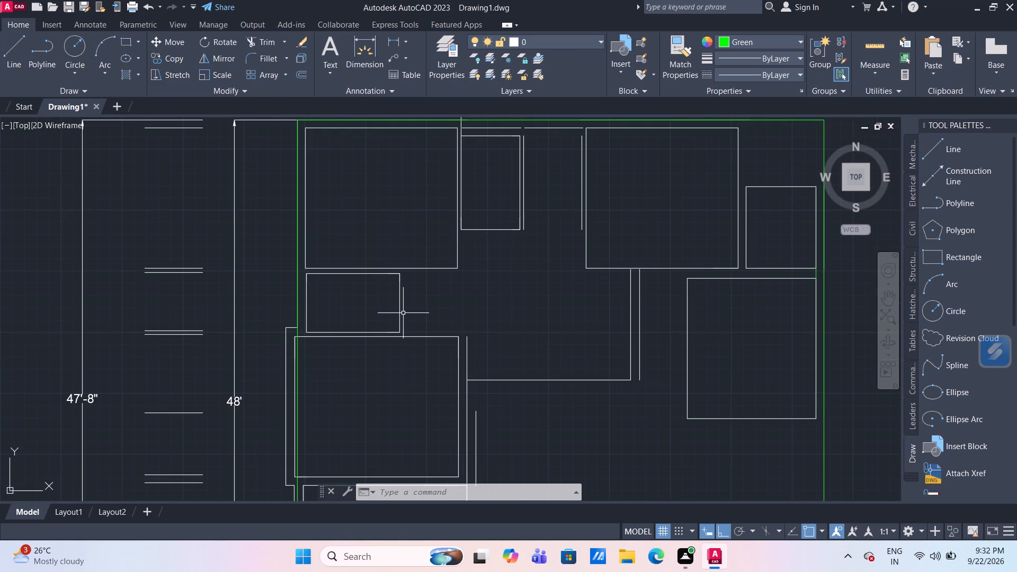
# Draw a 6" vertical guide line straight down from the upper-left room's lower-left corner.
pyautogui.scroll(2, 399, 305)
pyautogui.moveTo(399, 305); pyautogui.dragTo(487, 334, button='middle')
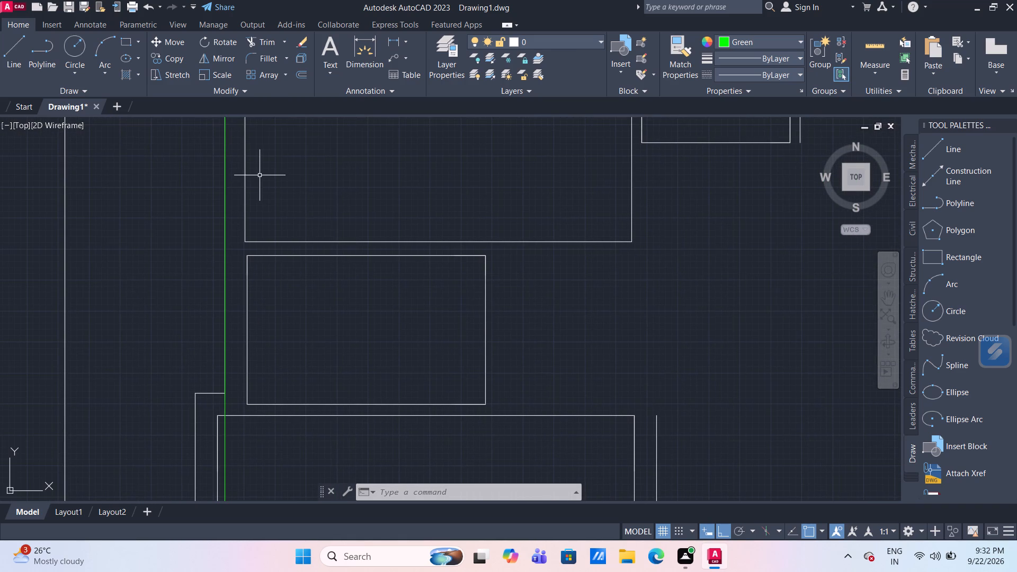
pyautogui.click(16, 46)
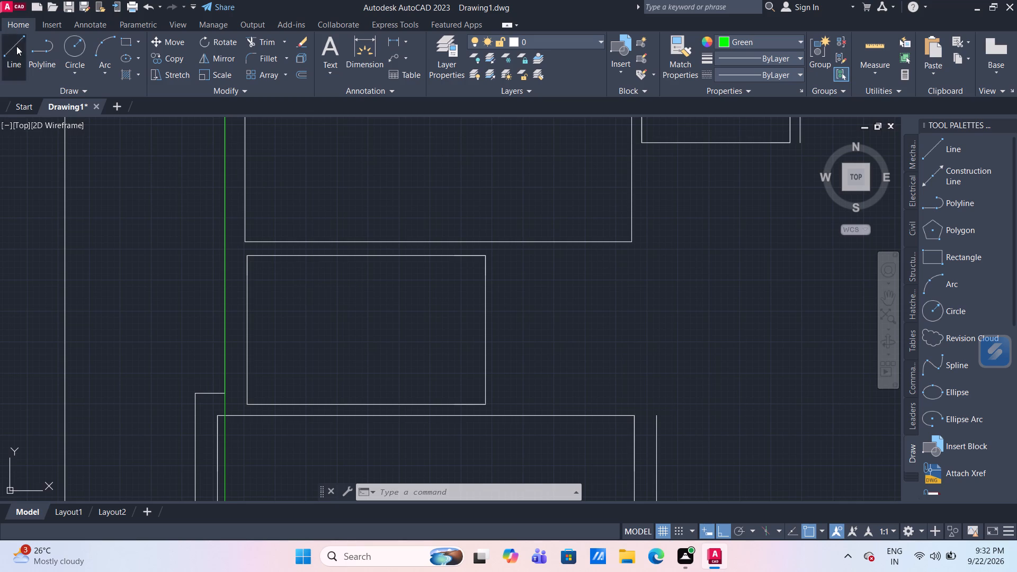
pyautogui.scroll(2, 386, 329)
pyautogui.moveTo(302, 257); pyautogui.dragTo(443, 328, button='middle')
pyautogui.scroll(-1, 302, 257)
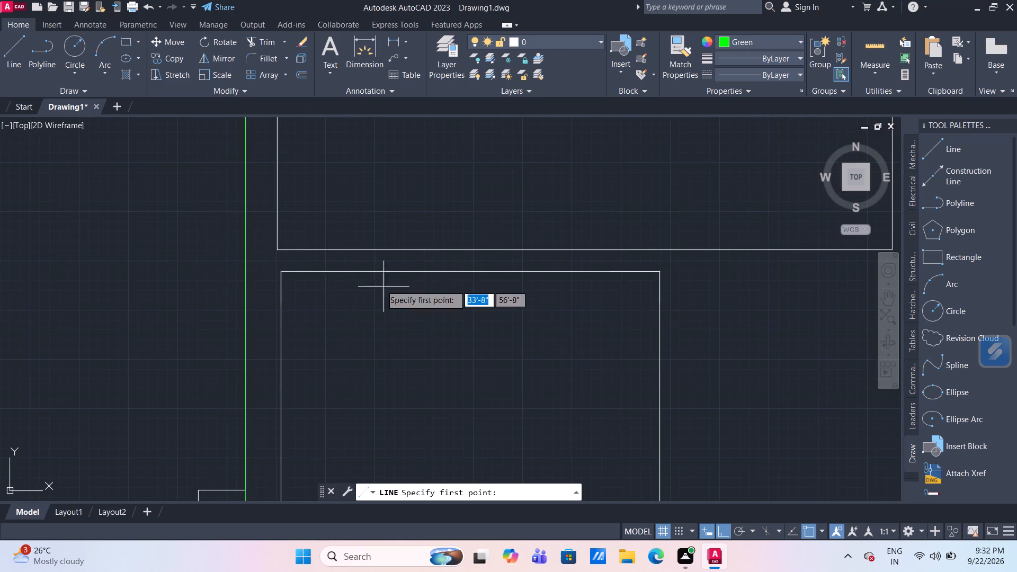
pyautogui.scroll(2, 260, 257)
pyautogui.click(302, 237)
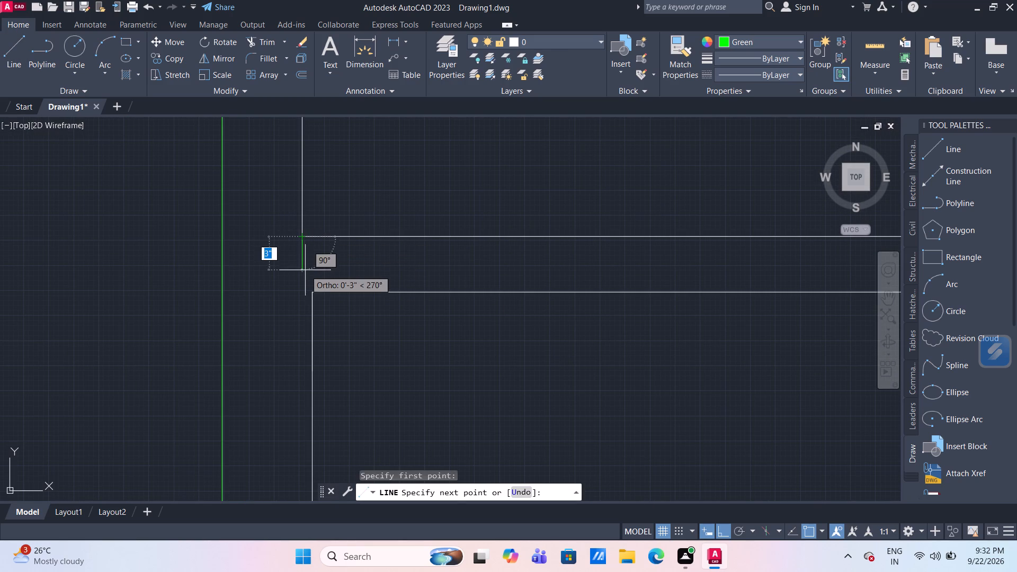
pyautogui.press('4')
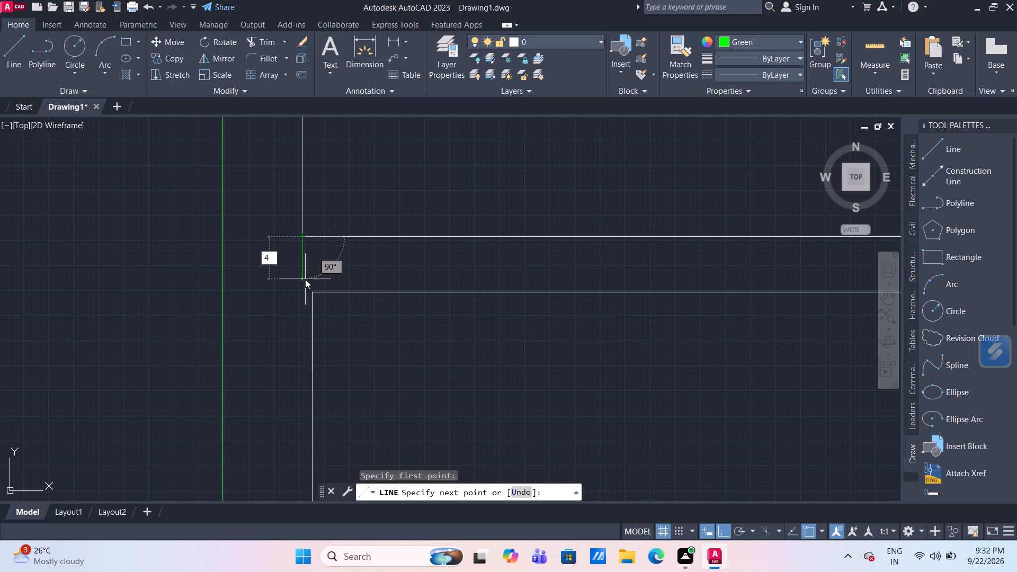
pyautogui.press('BackSpace')
pyautogui.scroll(-7, 305, 279)
pyautogui.scroll(4, 317, 314)
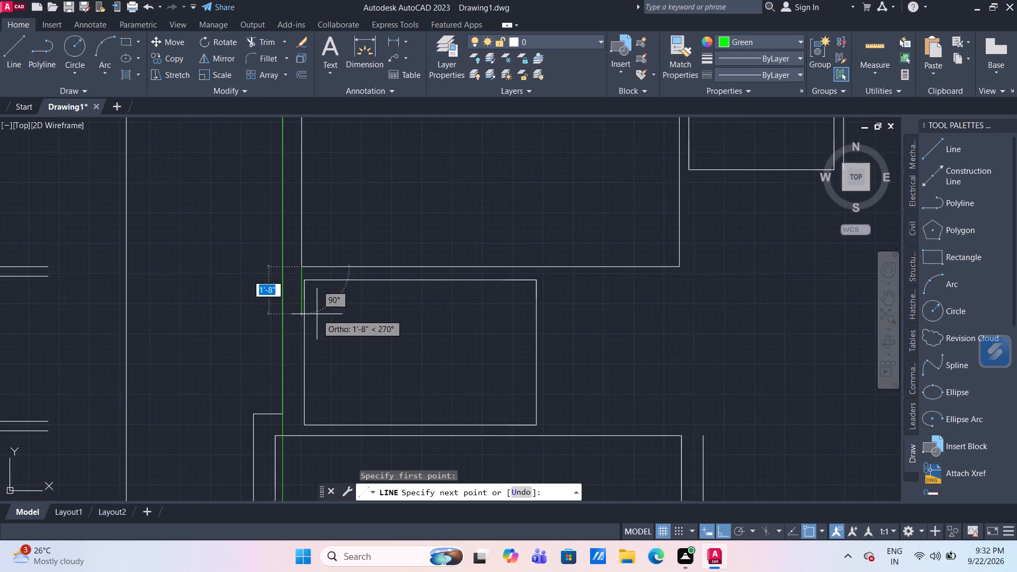
pyautogui.scroll(4, 317, 314)
pyautogui.moveTo(263, 192); pyautogui.dragTo(237, 355, button='middle')
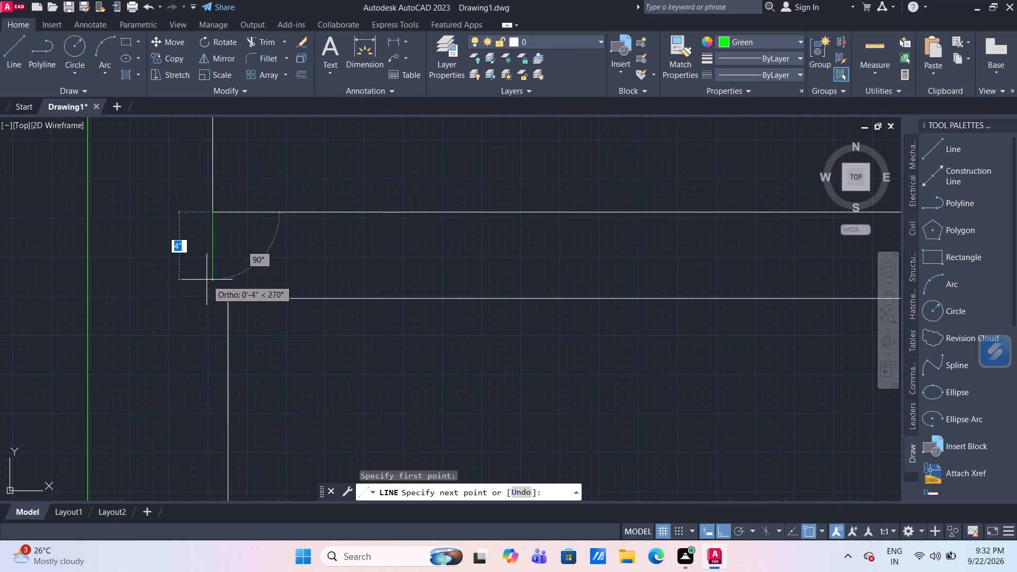
pyautogui.write('6"')
pyautogui.press('Return')
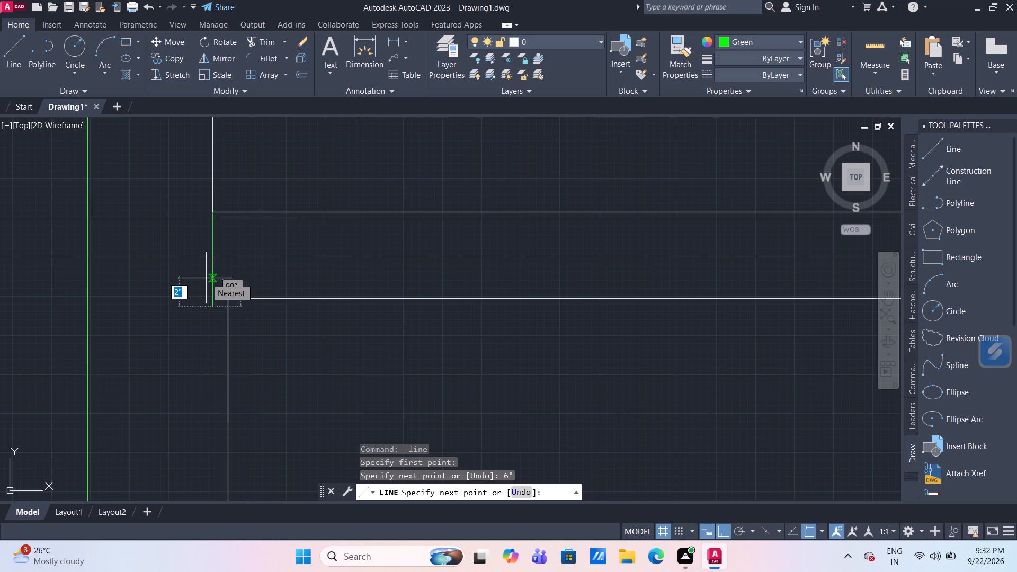
pyautogui.press('Return')
# Move the eight-line outline of the small room below the upper-left room so its upper-left corner meets the 6" guide line's lower end.
pyautogui.scroll(-4, 206, 278)
pyautogui.moveTo(275, 341); pyautogui.dragTo(268, 318, button='middle')
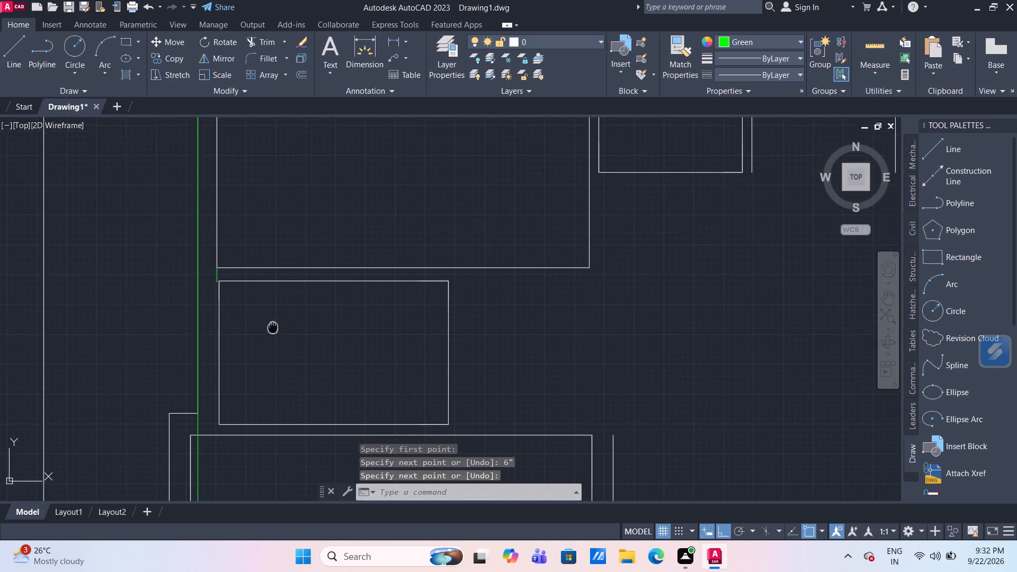
pyautogui.moveTo(268, 318); pyautogui.dragTo(252, 291, button='middle')
pyautogui.click(440, 389)
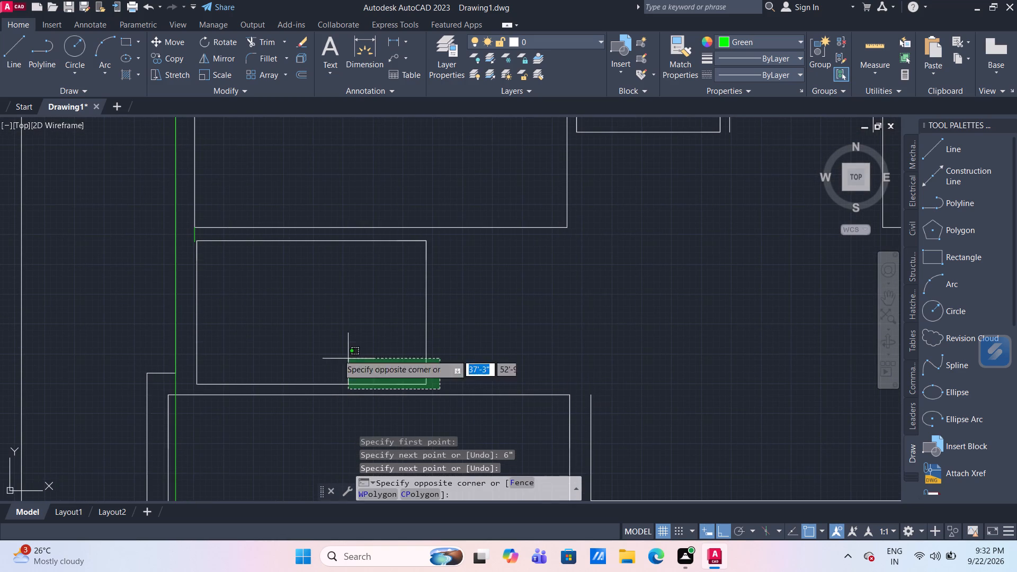
pyautogui.click(194, 241)
pyautogui.scroll(1, 216, 251)
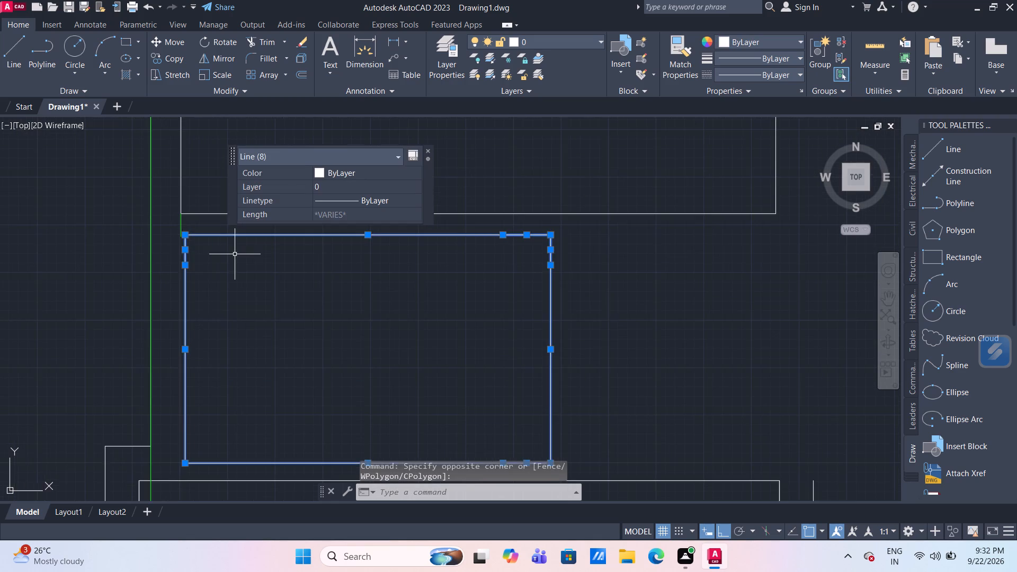
pyautogui.scroll(2, 235, 254)
pyautogui.press('m')
pyautogui.press('Return')
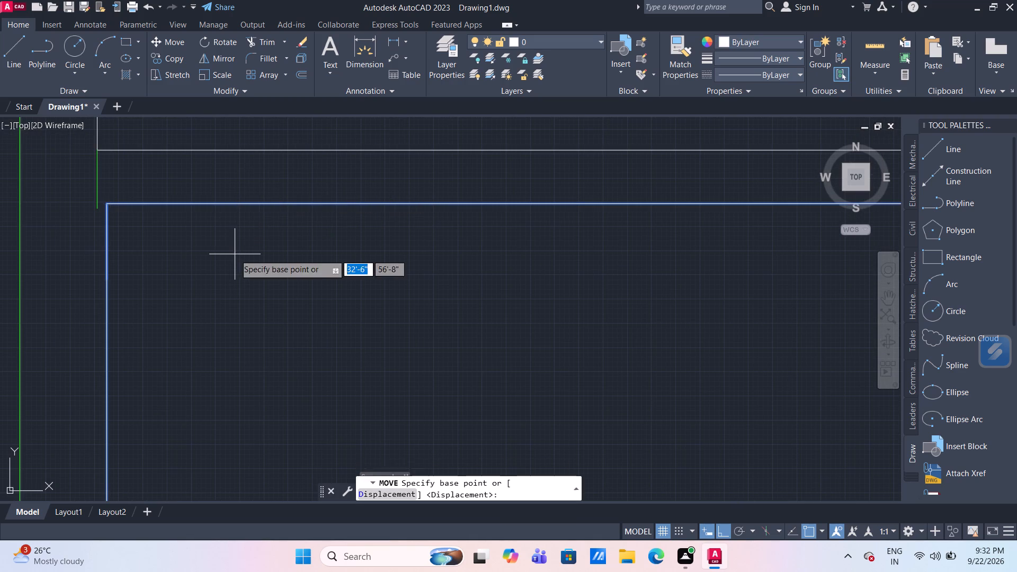
pyautogui.click(107, 200)
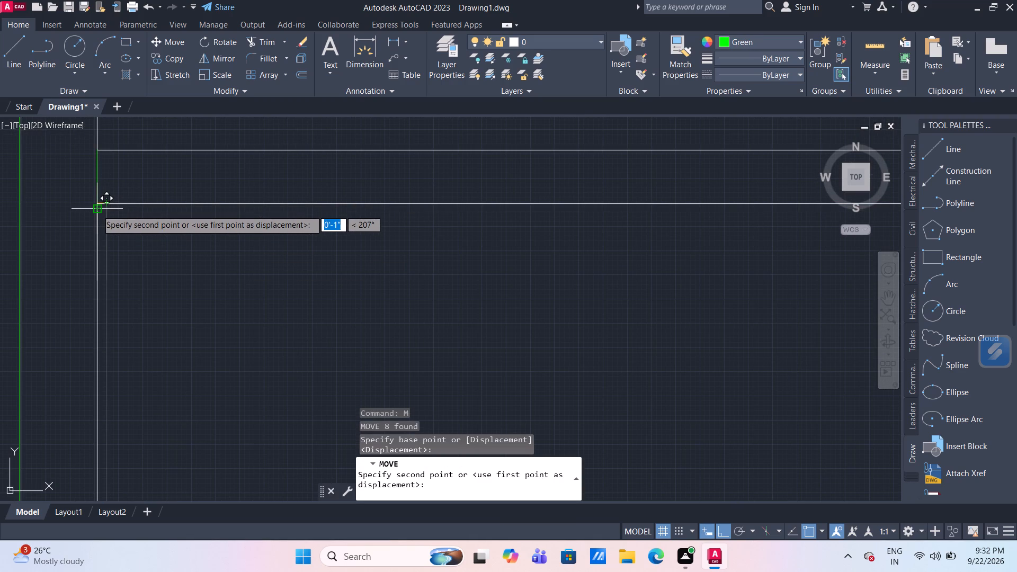
pyautogui.click(96, 209)
pyautogui.scroll(-3, 179, 271)
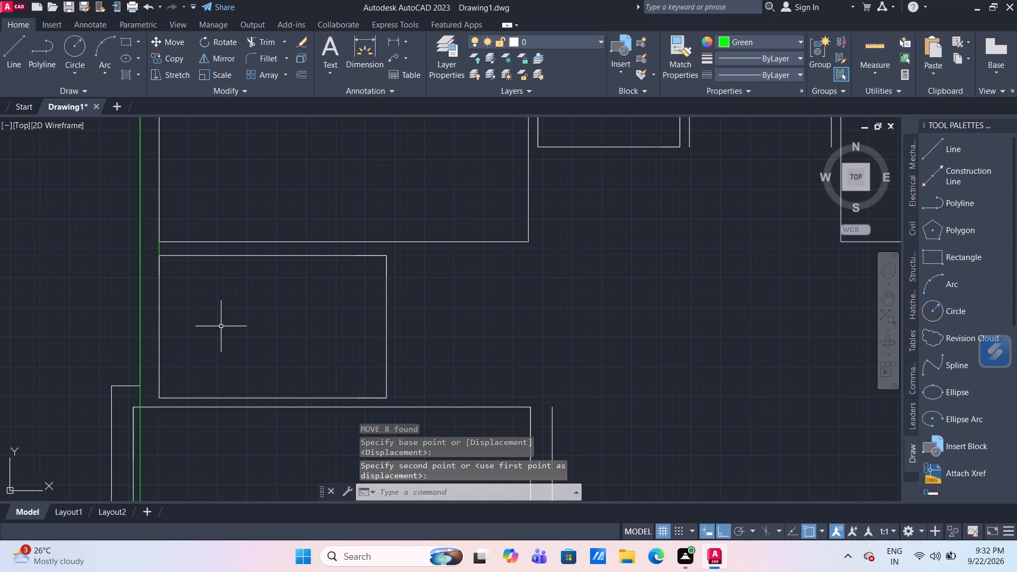
# Draw a 6" vertical guide line straight down from the lower-left corner of the small room beneath the upper-left room.
pyautogui.moveTo(229, 307); pyautogui.dragTo(232, 238, button='middle')
pyautogui.moveTo(170, 397); pyautogui.dragTo(182, 303, button='middle')
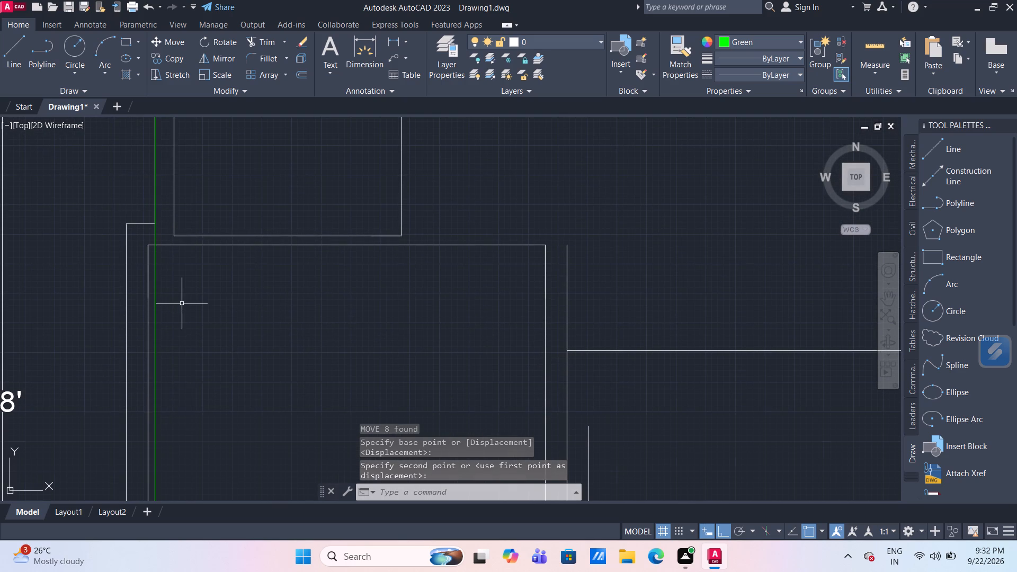
pyautogui.scroll(-3, 192, 311)
pyautogui.scroll(1, 204, 345)
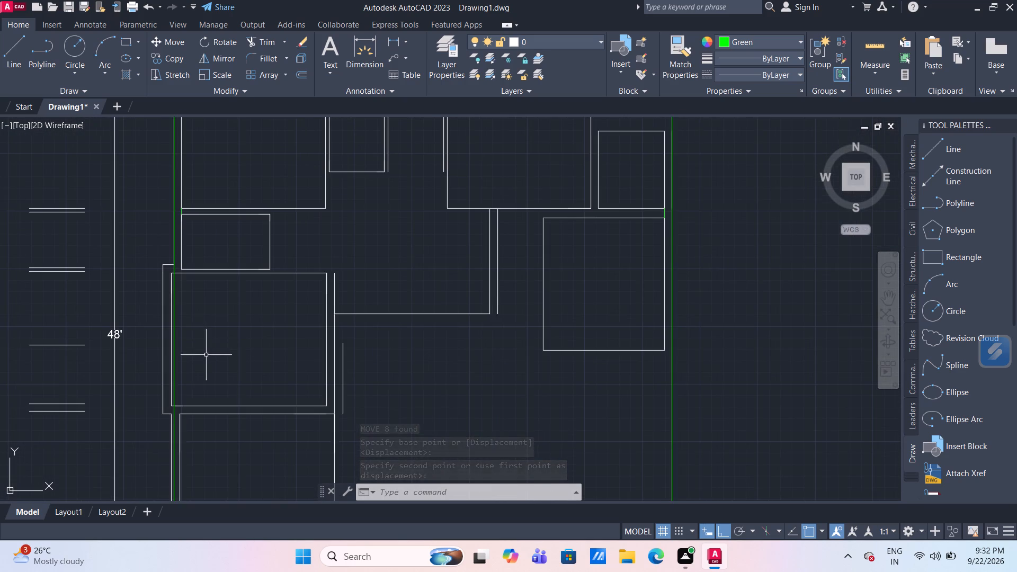
pyautogui.moveTo(208, 353); pyautogui.dragTo(209, 323, button='middle')
pyautogui.scroll(3, 182, 228)
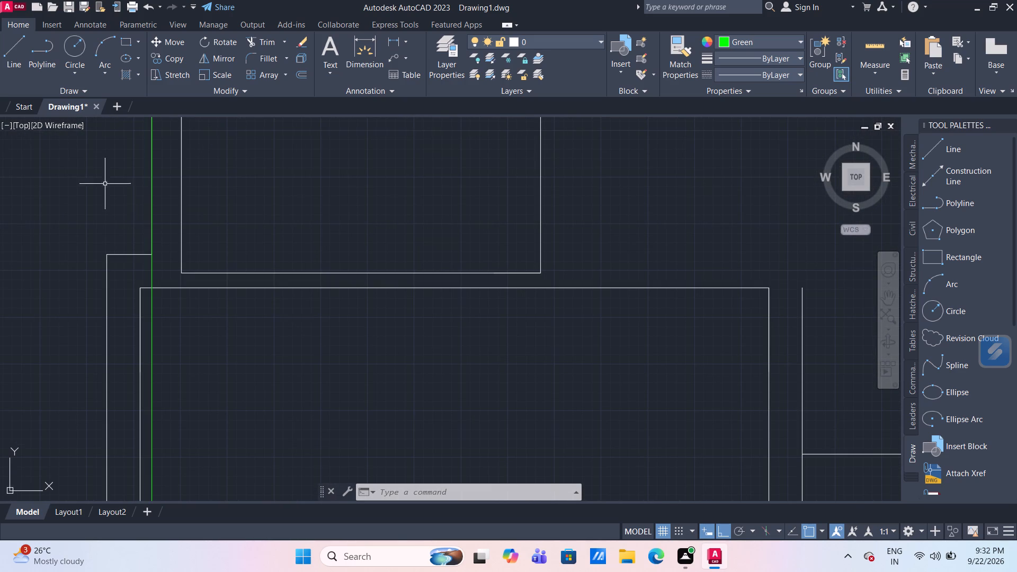
pyautogui.click(20, 52)
pyautogui.scroll(2, 160, 277)
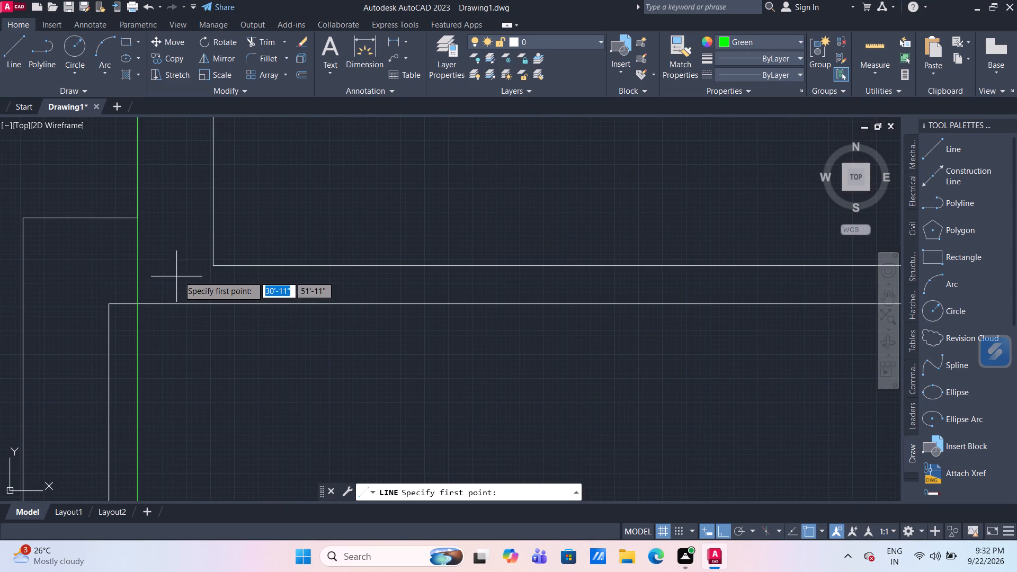
pyautogui.click(214, 266)
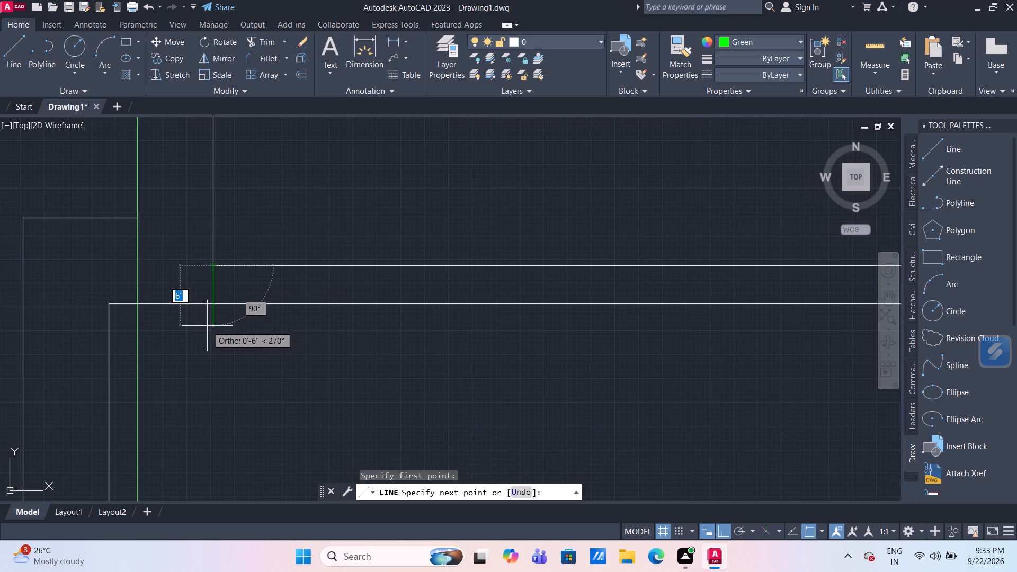
pyautogui.press('6')
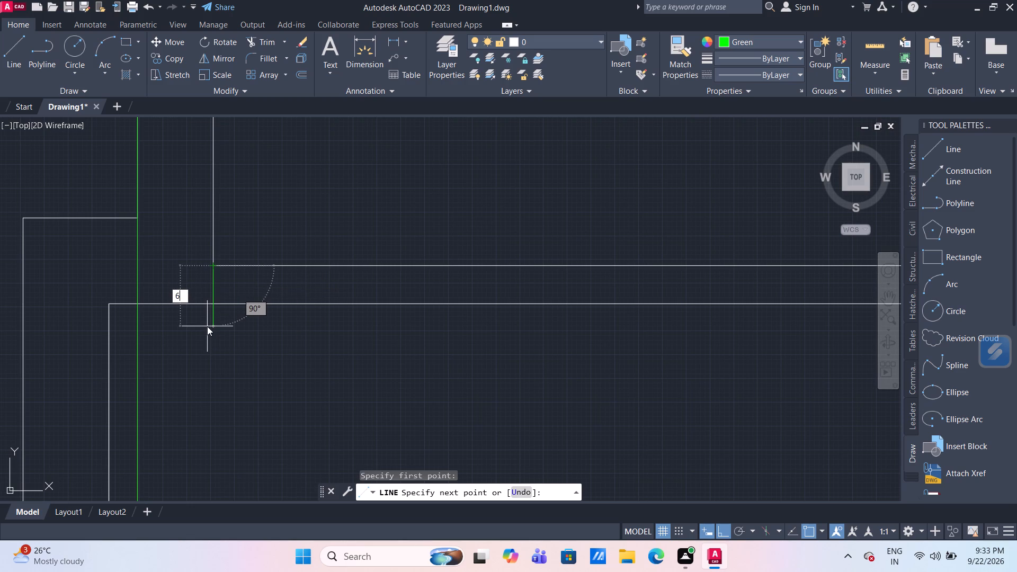
pyautogui.hotkey('shift', '"')
pyautogui.press('Return')
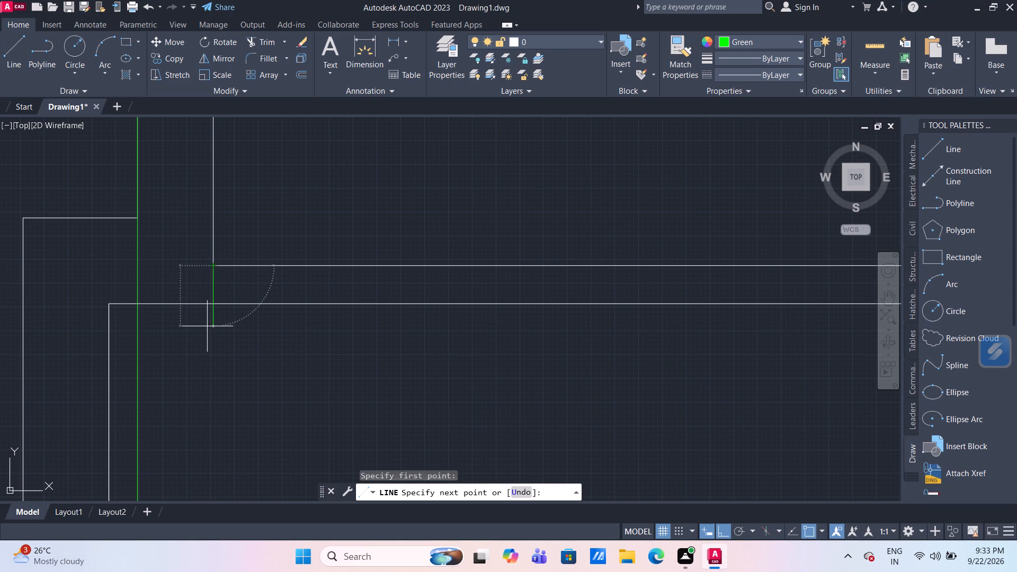
pyautogui.press('Return')
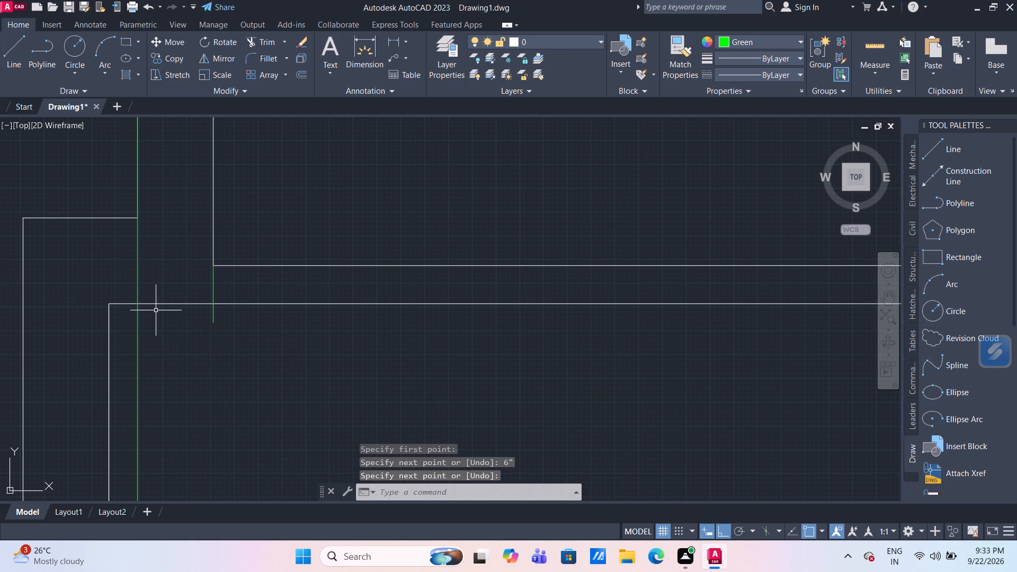
# Move the five-line outline of the room below the small room straight down so its top edge meets the 6" guide line's lower end.
pyautogui.scroll(-3, 119, 303)
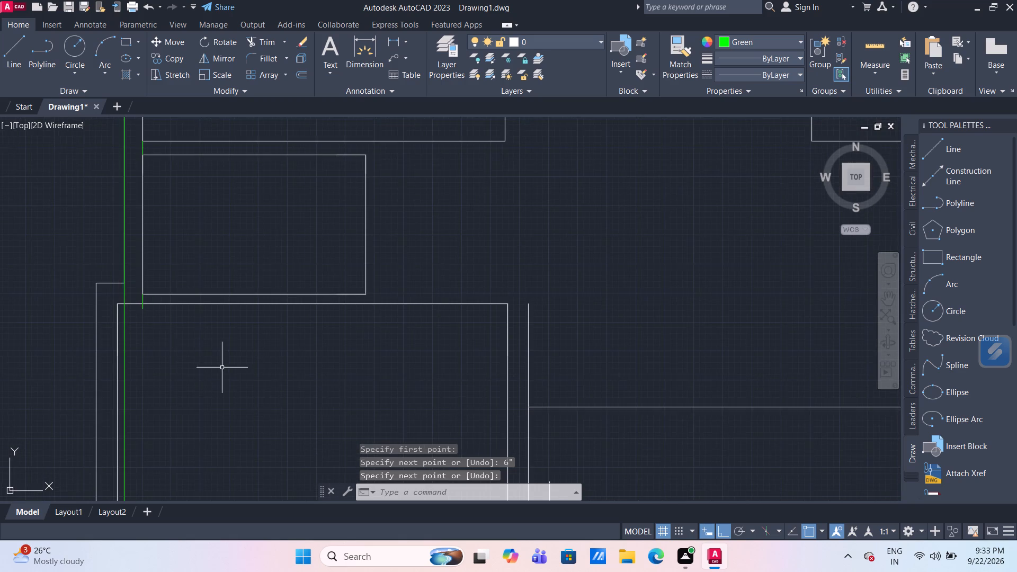
pyautogui.moveTo(224, 369); pyautogui.dragTo(212, 290, button='middle')
pyautogui.scroll(-1, 222, 312)
pyautogui.moveTo(300, 382); pyautogui.dragTo(269, 305, button='middle')
pyautogui.moveTo(363, 393); pyautogui.dragTo(348, 367)
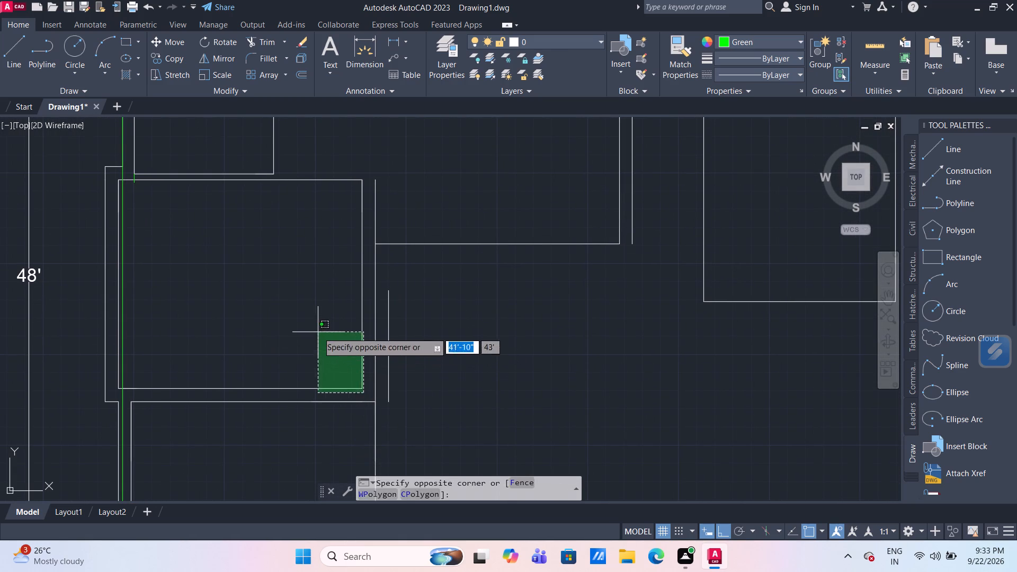
pyautogui.click(318, 332)
pyautogui.scroll(1, 142, 201)
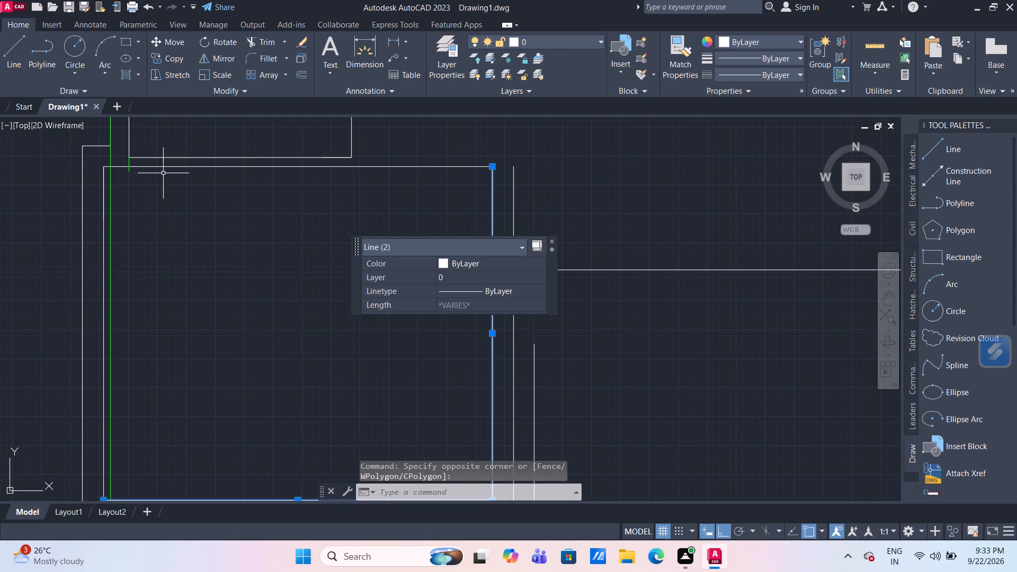
pyautogui.click(165, 166)
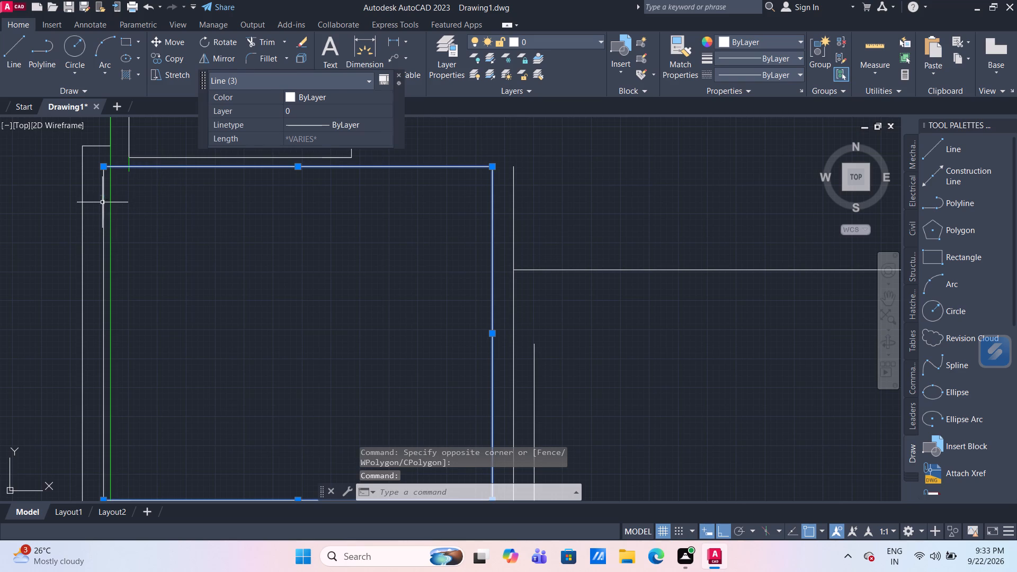
pyautogui.click(102, 202)
pyautogui.click(103, 248)
pyautogui.scroll(-2, 137, 301)
pyautogui.moveTo(144, 308); pyautogui.dragTo(158, 376, button='middle')
pyautogui.scroll(3, 163, 331)
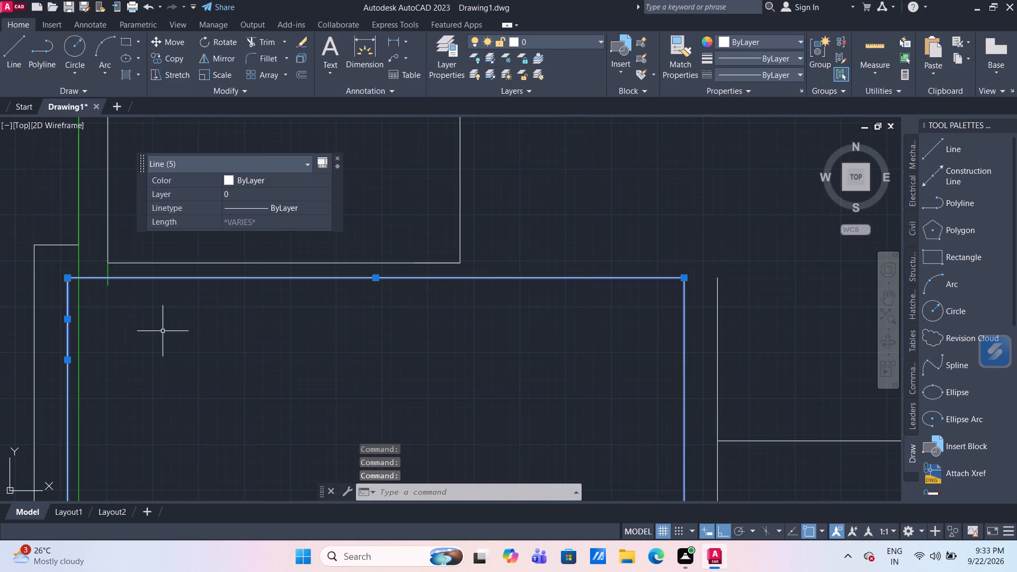
pyautogui.press('m')
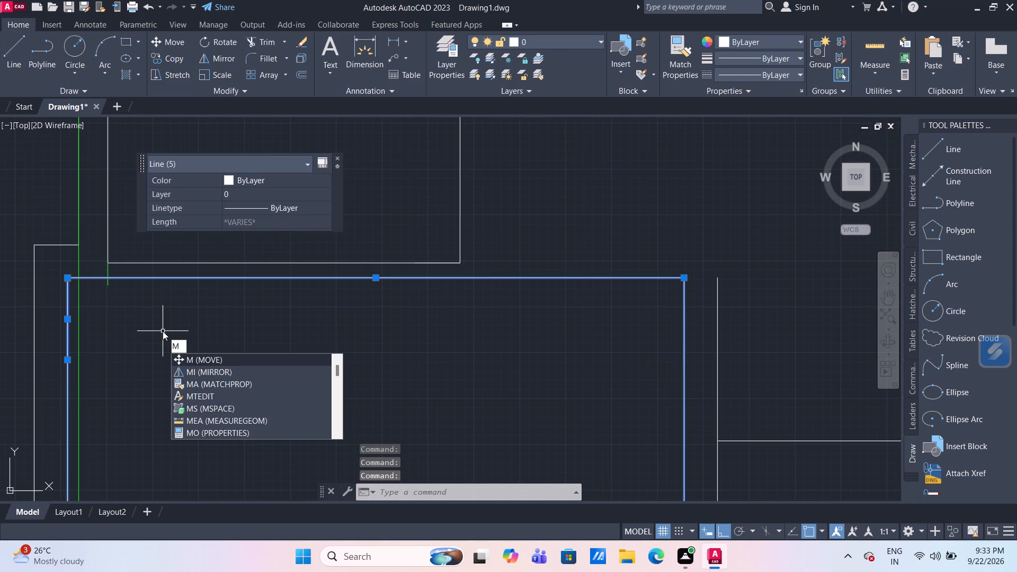
pyautogui.press('Return')
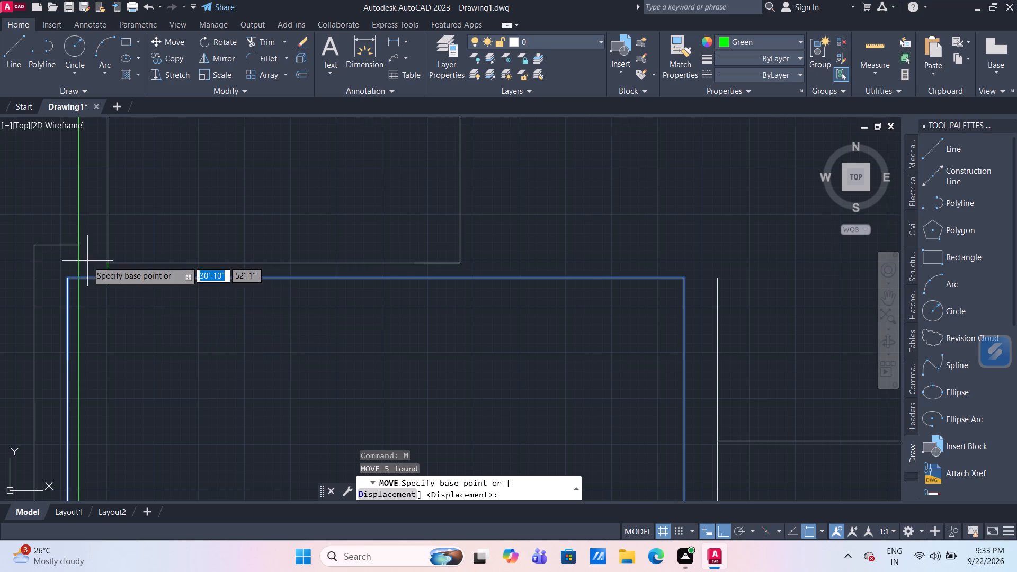
pyautogui.scroll(4, 87, 261)
pyautogui.click(218, 371)
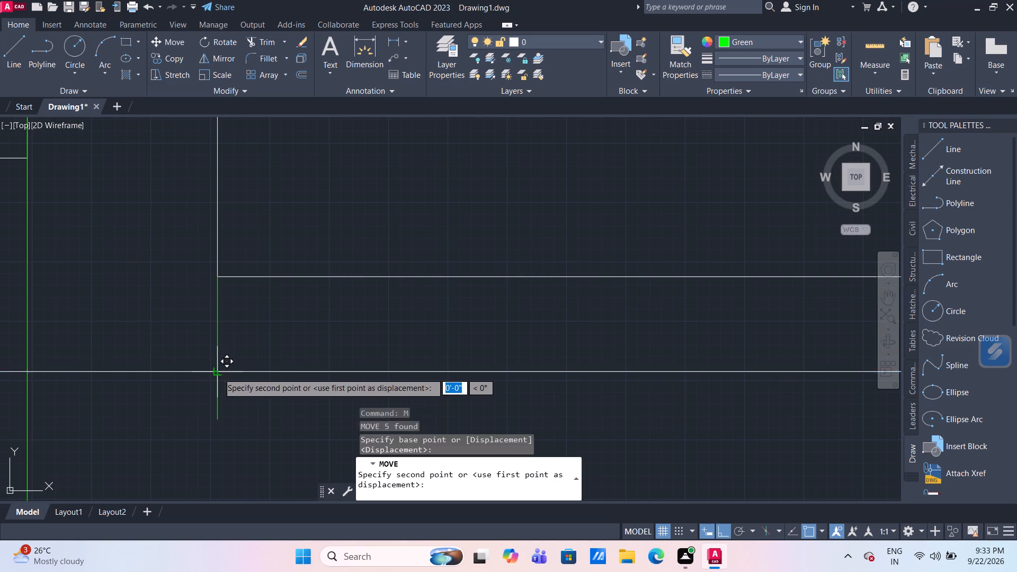
pyautogui.click(218, 421)
# Erase the short vertical line projecting above the moved room's upper-right corner.
pyautogui.scroll(-4, 290, 365)
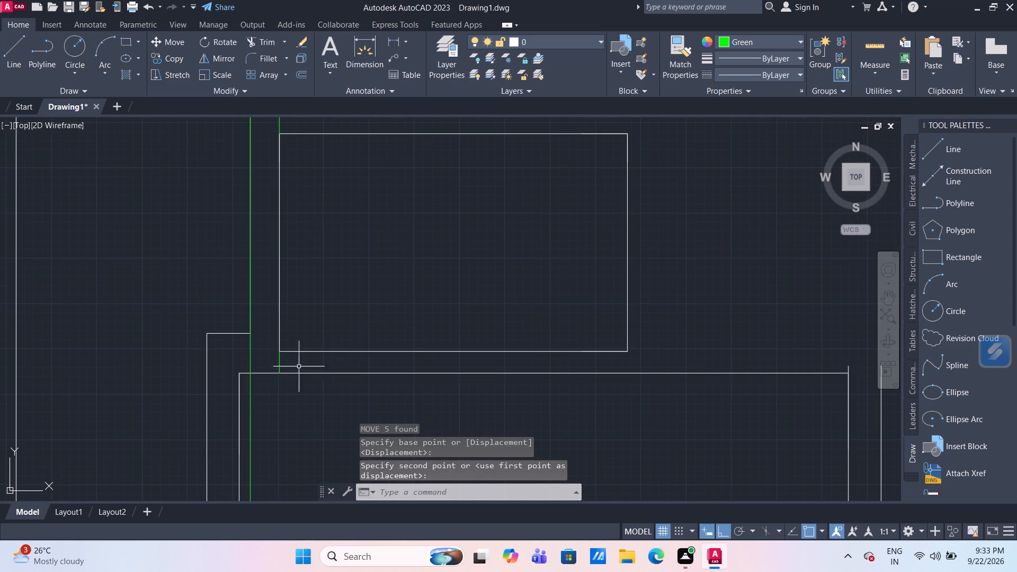
pyautogui.moveTo(343, 384); pyautogui.dragTo(275, 260, button='middle')
pyautogui.scroll(-1, 272, 337)
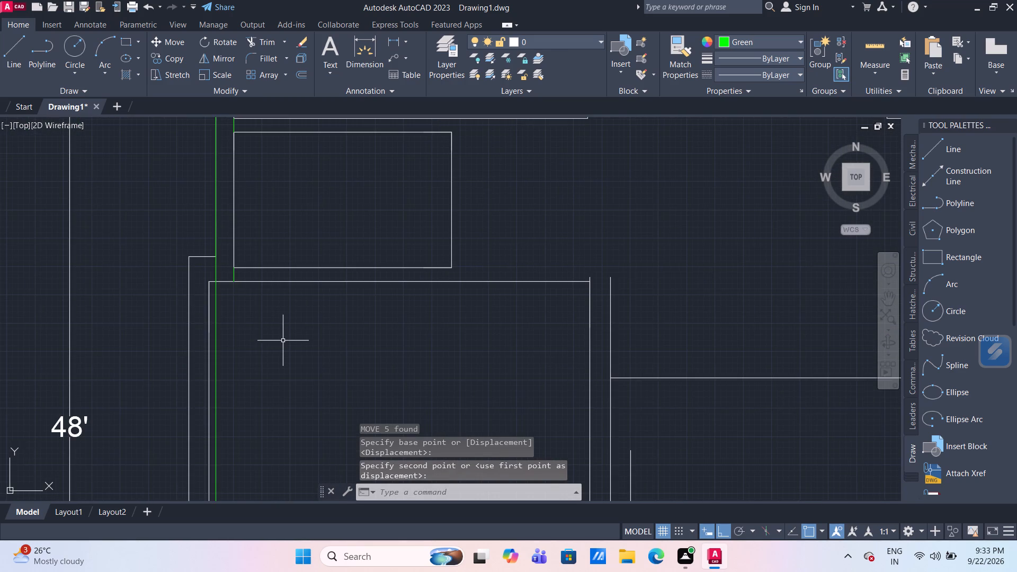
pyautogui.moveTo(283, 341); pyautogui.dragTo(275, 298, button='middle')
pyautogui.scroll(1, 605, 215)
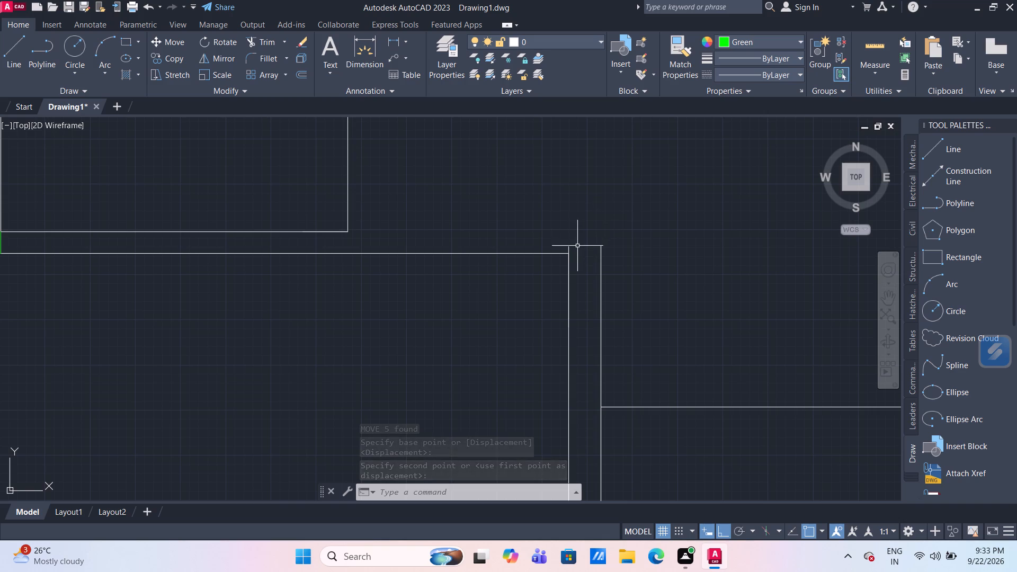
pyautogui.click(569, 250)
pyautogui.scroll(-1, 661, 304)
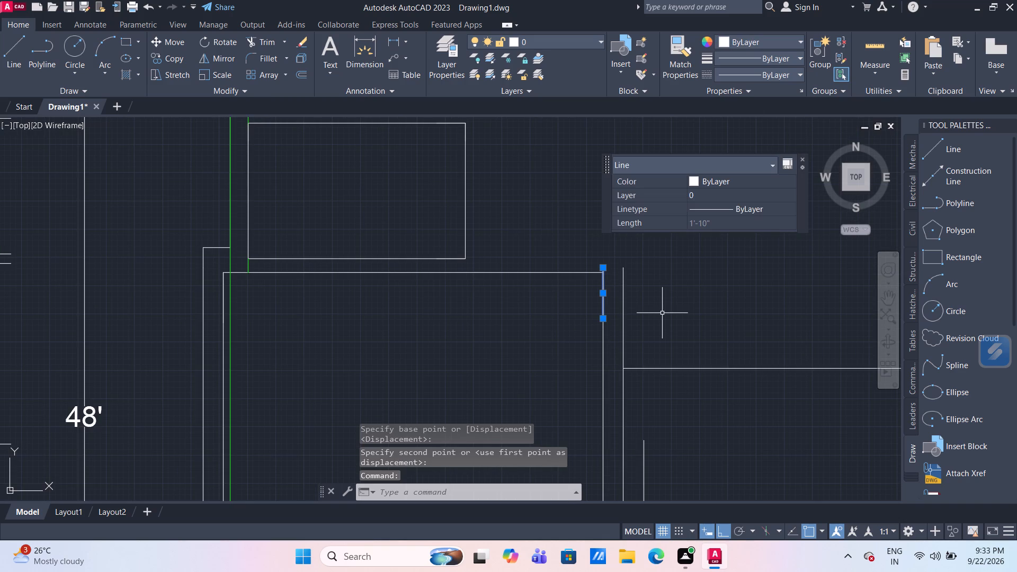
pyautogui.press('Delete')
# Erase the short horizontal stub inside the moved room, just above its lower-left corner.
pyautogui.scroll(-2, 657, 312)
pyautogui.moveTo(635, 344); pyautogui.dragTo(584, 266, button='middle')
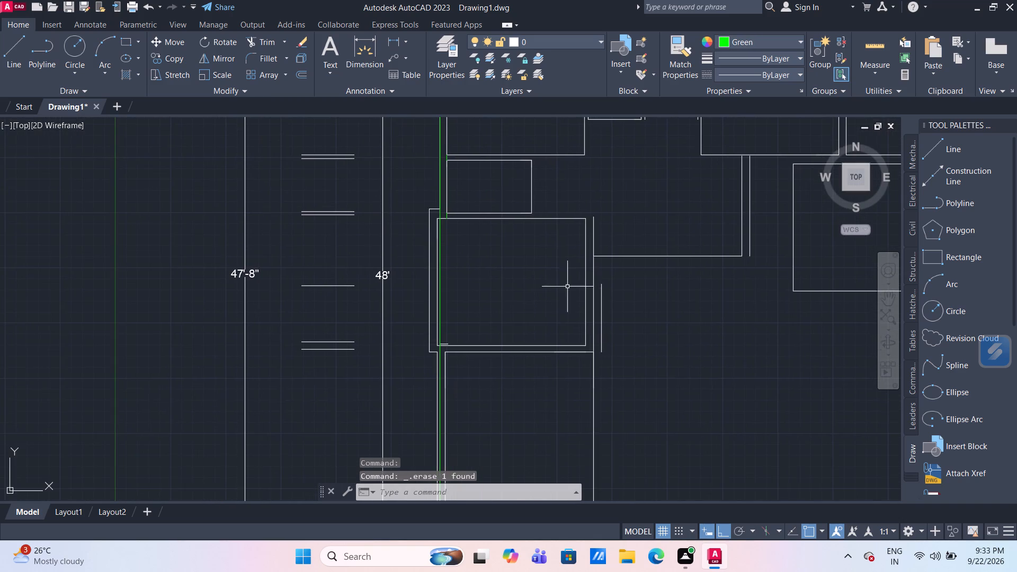
pyautogui.scroll(4, 439, 362)
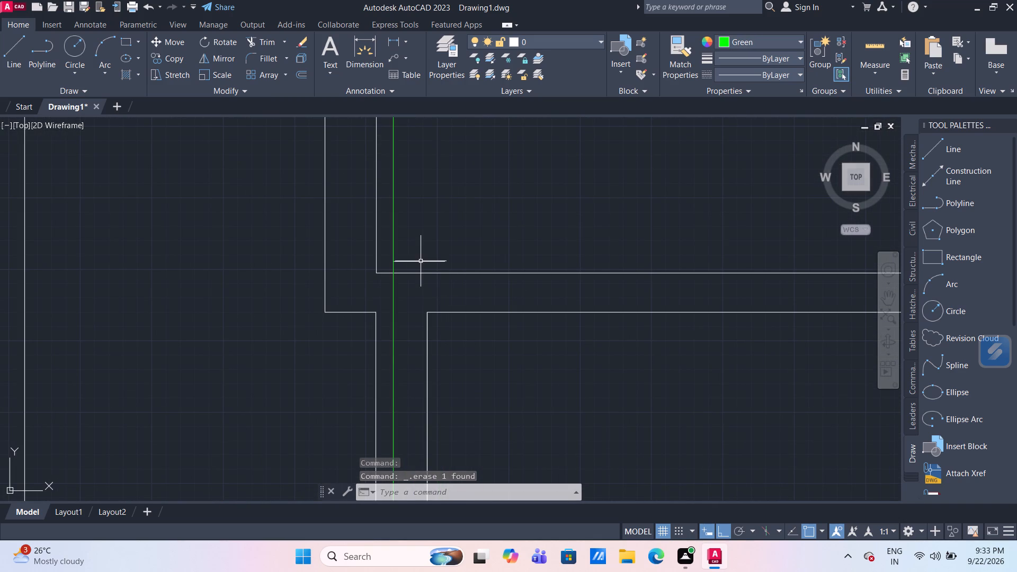
pyautogui.click(421, 261)
pyautogui.press('Delete')
# Examine the wall gap between the moved room and the lower-left room, and their alignment with the green boundary.
pyautogui.scroll(-3, 563, 335)
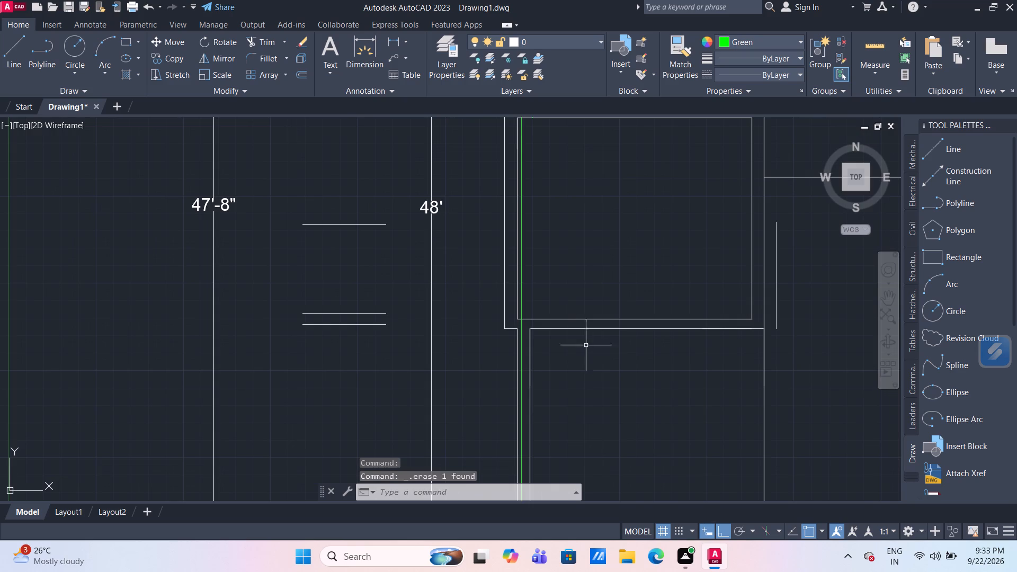
pyautogui.moveTo(595, 351); pyautogui.dragTo(471, 319, button='middle')
pyautogui.scroll(3, 403, 316)
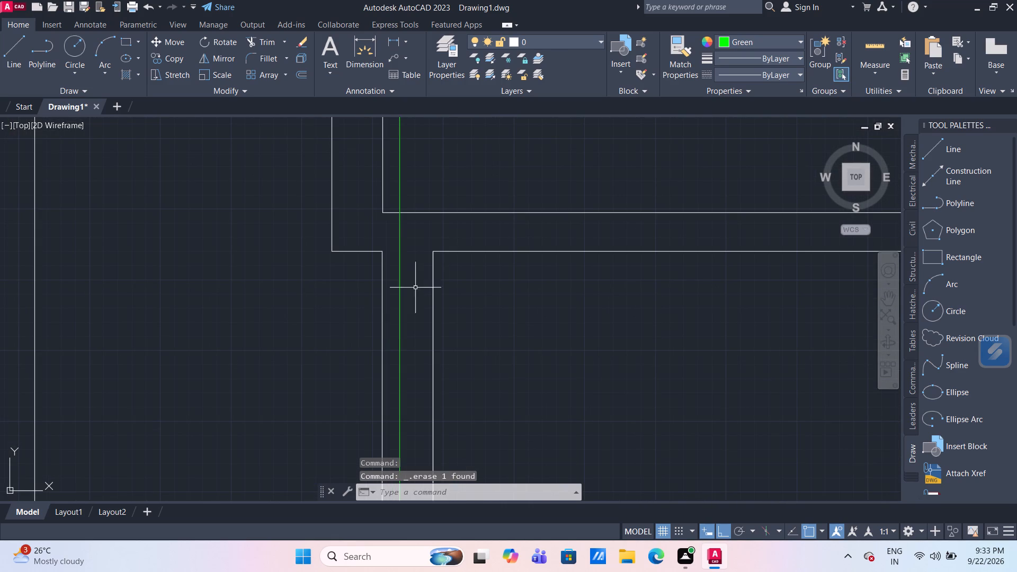
pyautogui.scroll(-2, 444, 234)
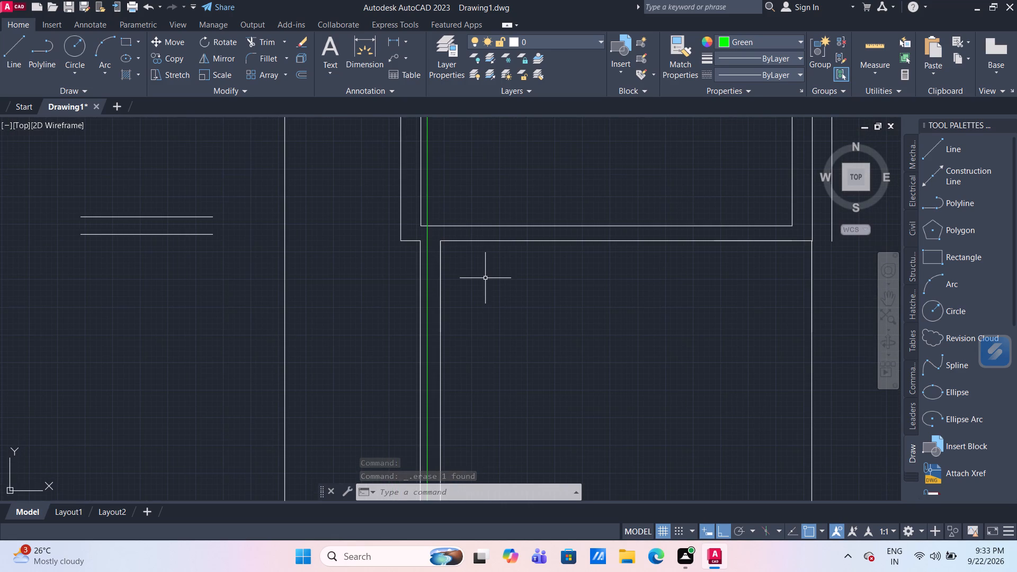
pyautogui.scroll(-3, 485, 278)
pyautogui.moveTo(498, 317); pyautogui.dragTo(460, 301, button='middle')
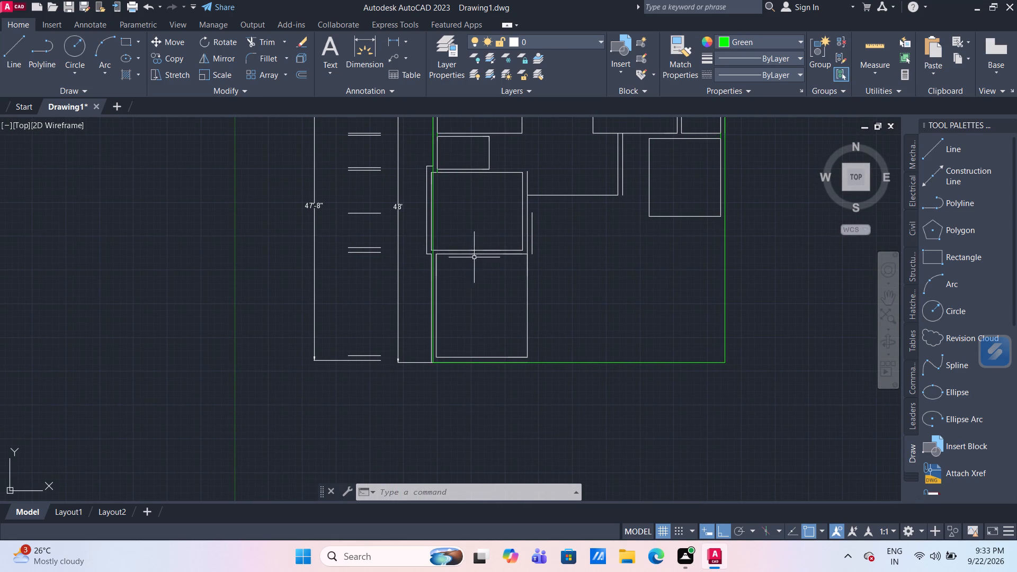
pyautogui.scroll(1, 465, 247)
pyautogui.moveTo(466, 221); pyautogui.dragTo(417, 350, button='middle')
pyautogui.scroll(1, 423, 232)
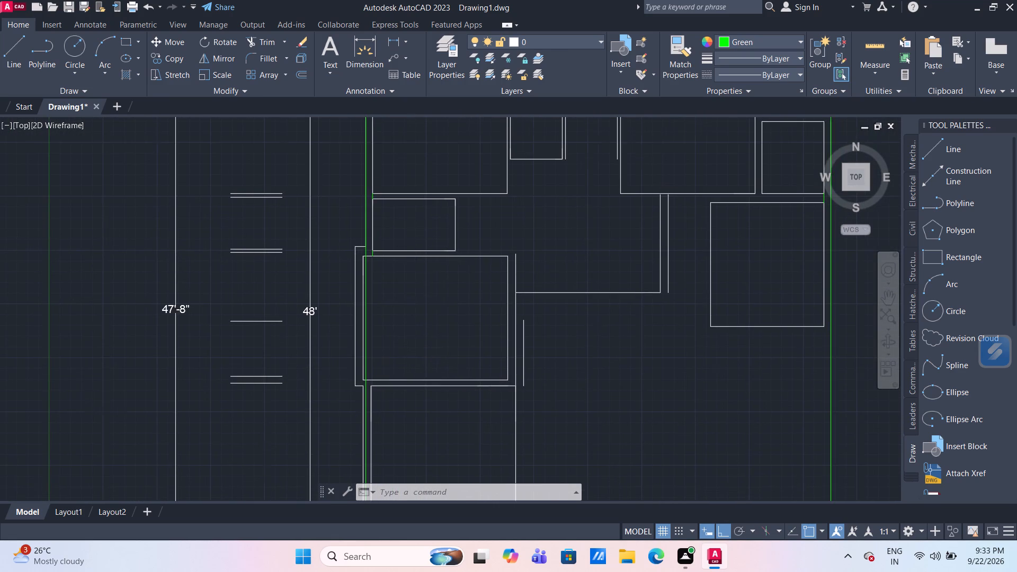
pyautogui.scroll(1, 423, 232)
pyautogui.scroll(-3, 412, 266)
pyautogui.scroll(3, 405, 356)
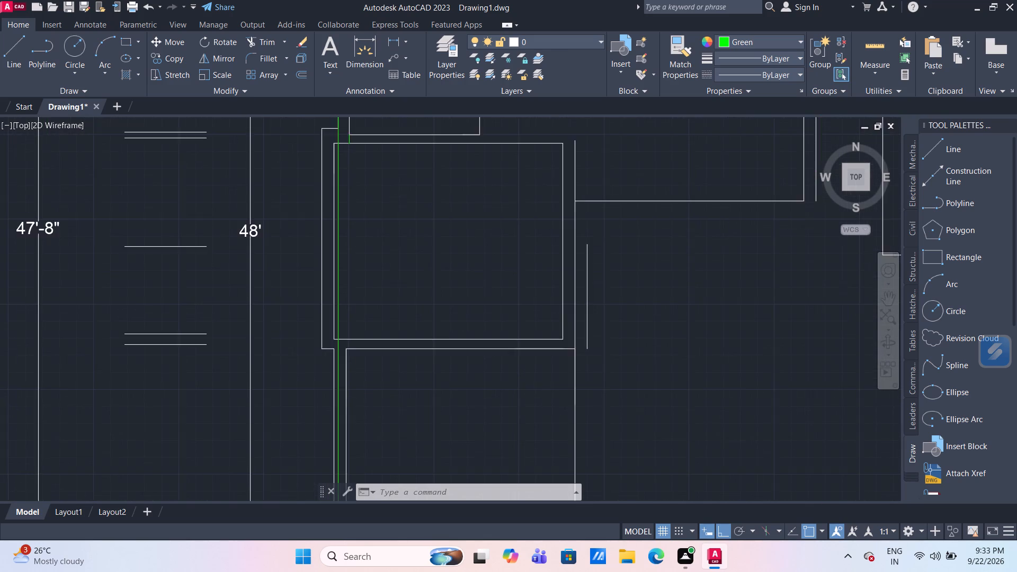
# Draw an 8" vertical guide line straight up from the lower-left room's upper-left corner.
pyautogui.moveTo(377, 314); pyautogui.dragTo(385, 247, button='middle')
pyautogui.scroll(1, 385, 247)
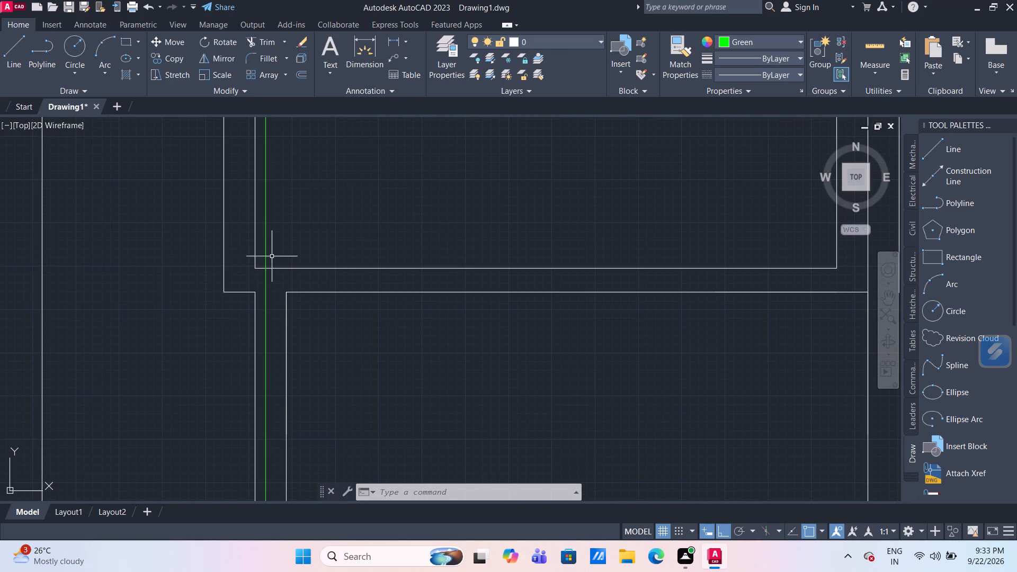
pyautogui.click(12, 66)
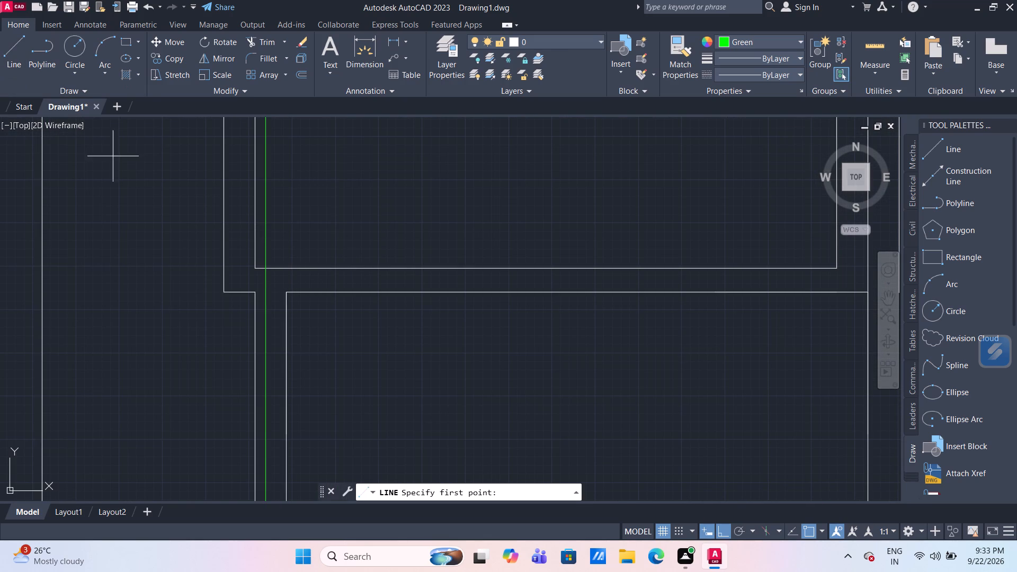
pyautogui.moveTo(287, 296); pyautogui.dragTo(287, 279)
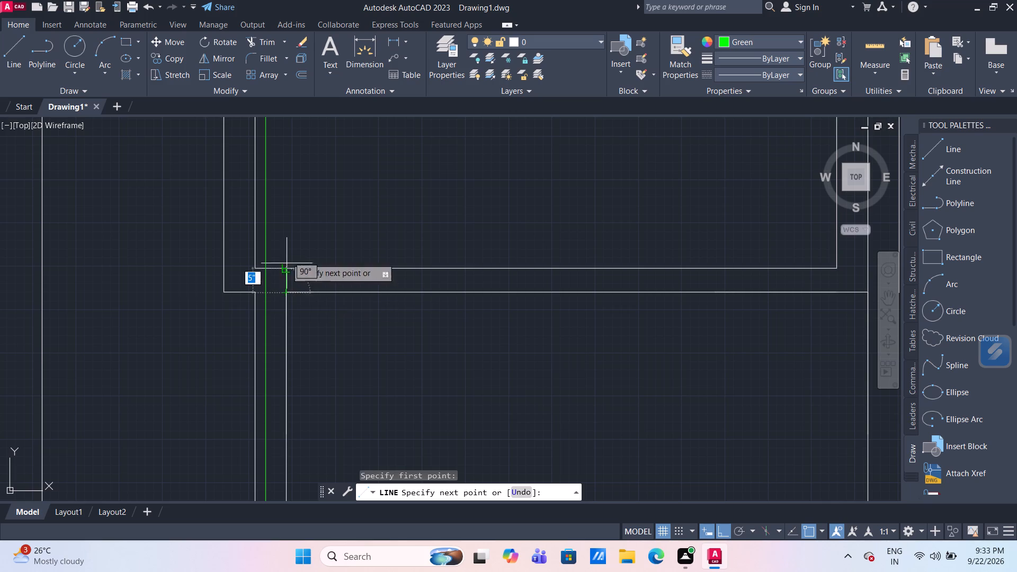
pyautogui.scroll(-2, 283, 242)
pyautogui.scroll(-3, 336, 223)
pyautogui.scroll(4, 331, 220)
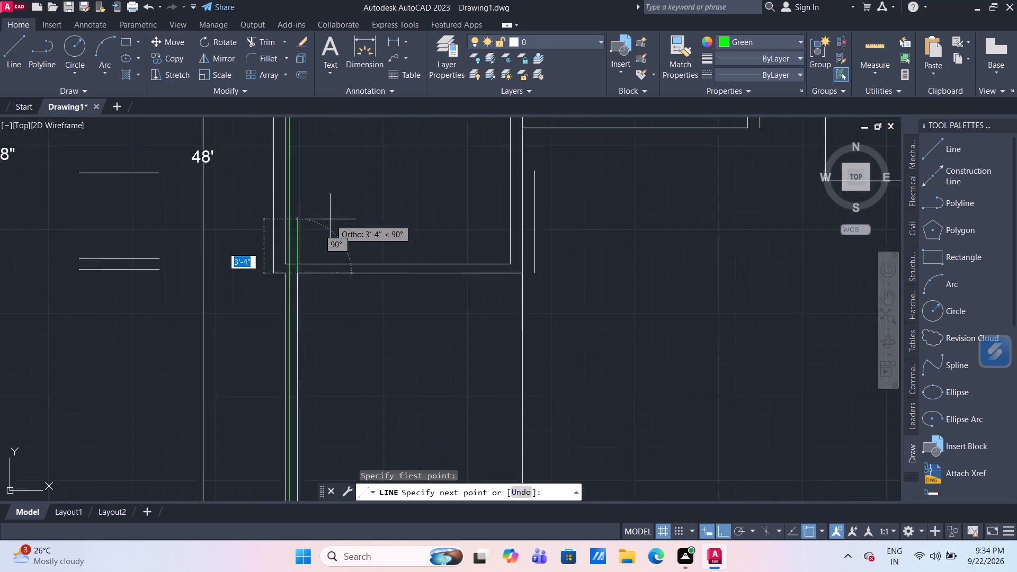
pyautogui.write('8"')
pyautogui.press('Return')
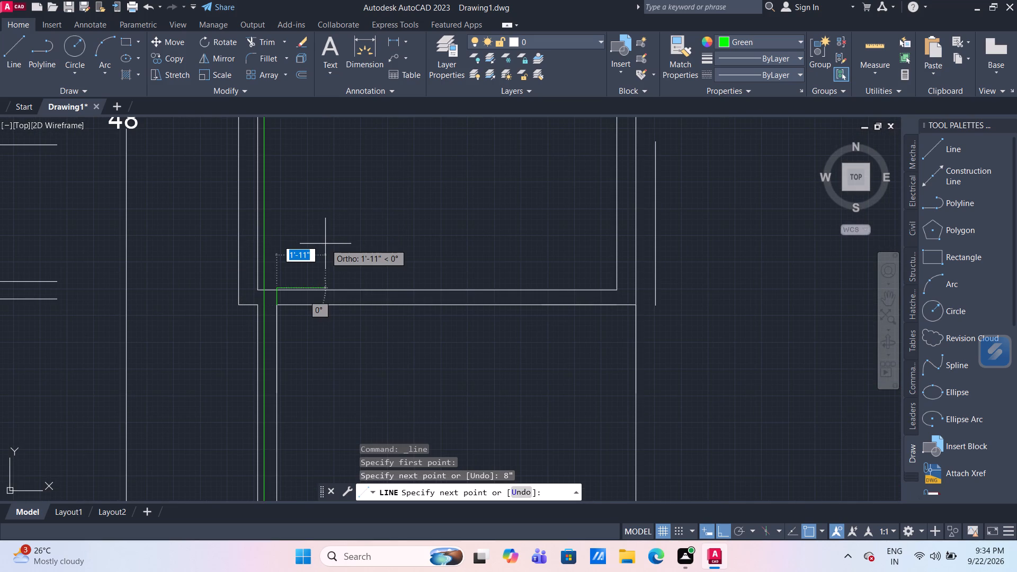
pyautogui.press('Return')
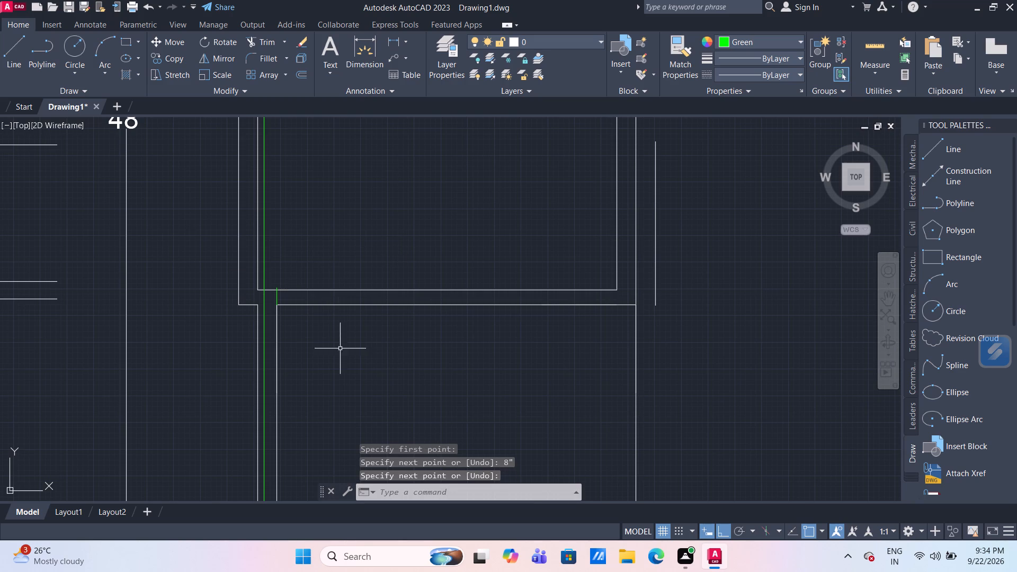
pyautogui.scroll(-3, 343, 358)
pyautogui.moveTo(351, 351); pyautogui.dragTo(317, 237, button='middle')
pyautogui.scroll(2, 360, 326)
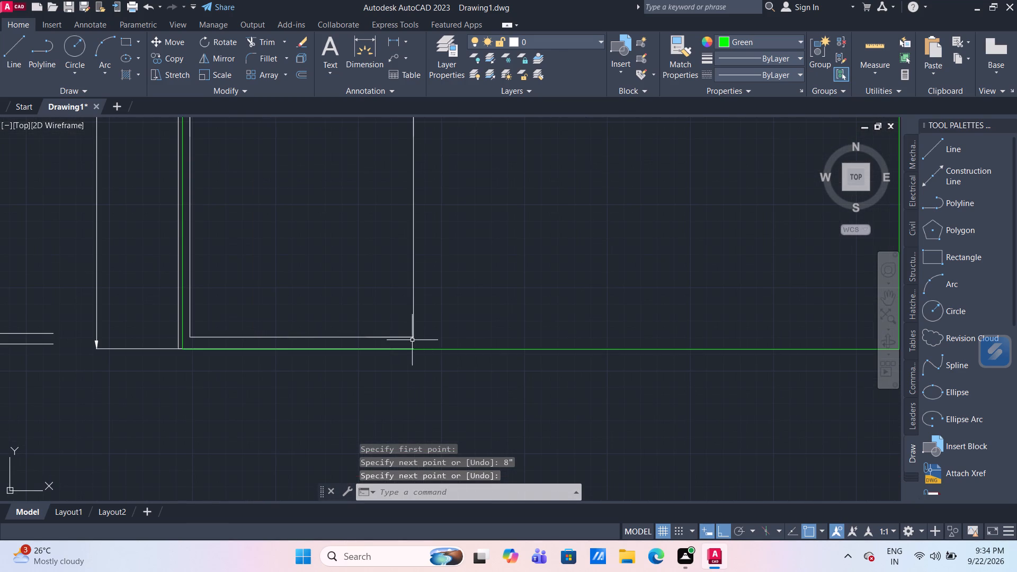
# Move the lower-left room with its 8" guide line straight down so the guide's top end meets the bottom wall line of the room above.
pyautogui.moveTo(418, 344); pyautogui.dragTo(406, 335)
pyautogui.click(258, 246)
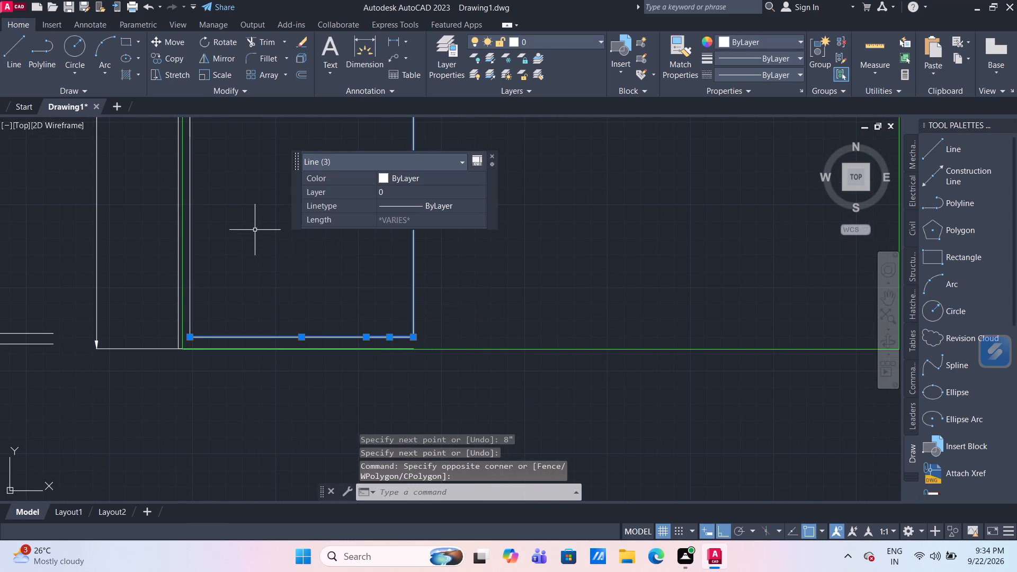
pyautogui.moveTo(255, 232); pyautogui.dragTo(262, 395, button='middle')
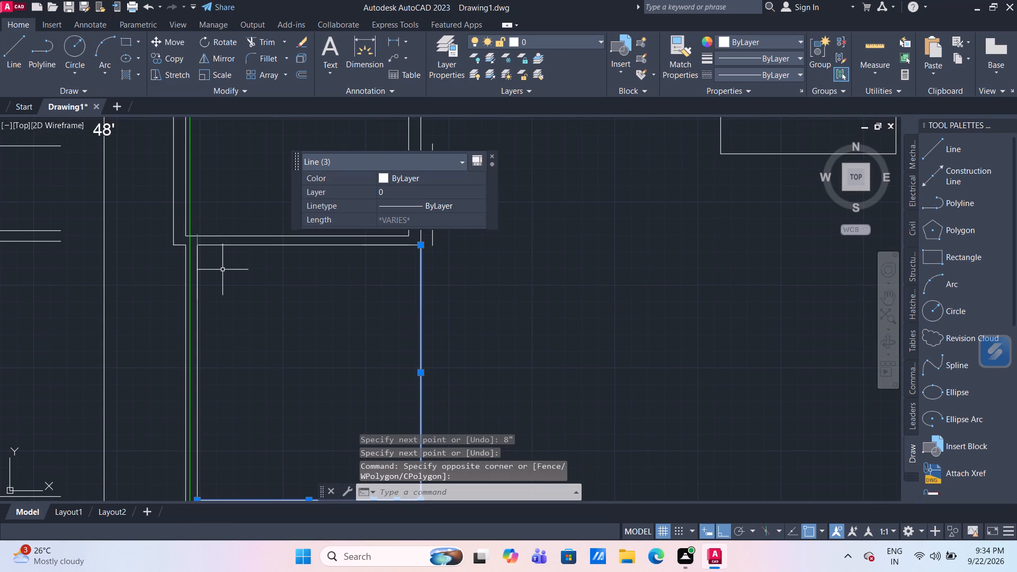
pyautogui.click(222, 270)
pyautogui.scroll(3, 199, 253)
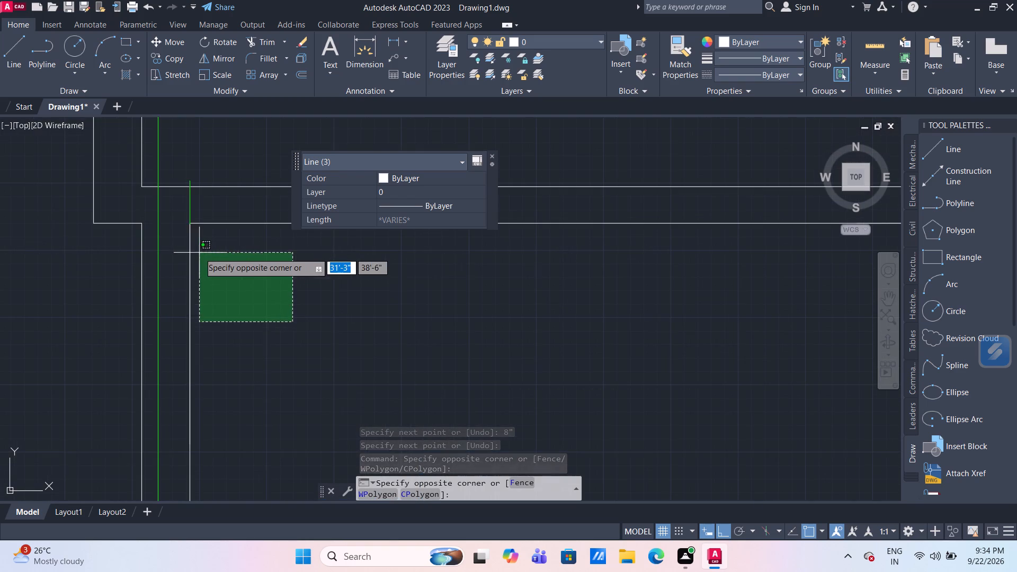
pyautogui.click(177, 210)
pyautogui.scroll(1, 188, 258)
pyautogui.scroll(-3, 188, 258)
pyautogui.scroll(-4, 281, 296)
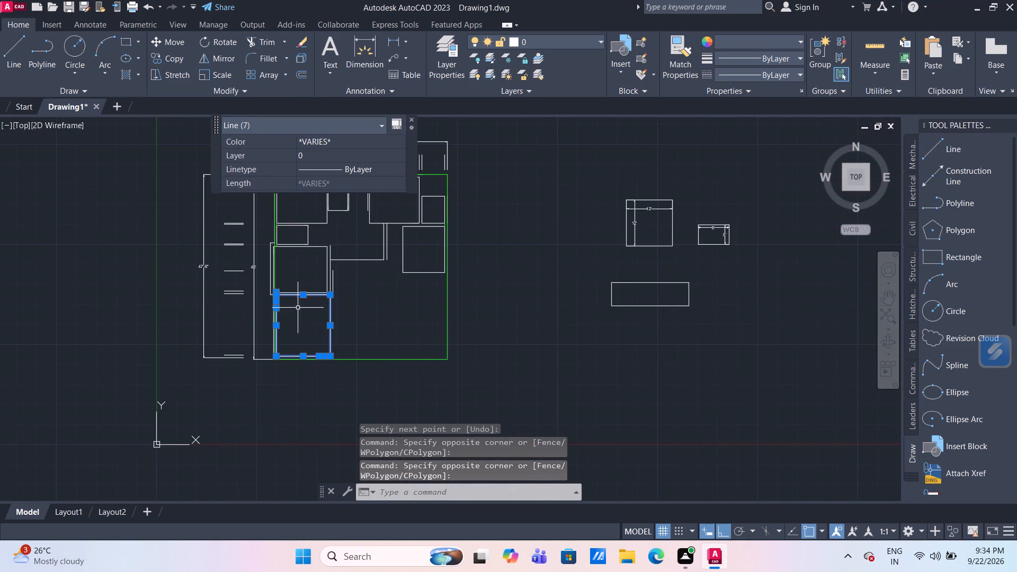
pyautogui.scroll(3, 315, 314)
pyautogui.moveTo(304, 315); pyautogui.dragTo(308, 358, button='middle')
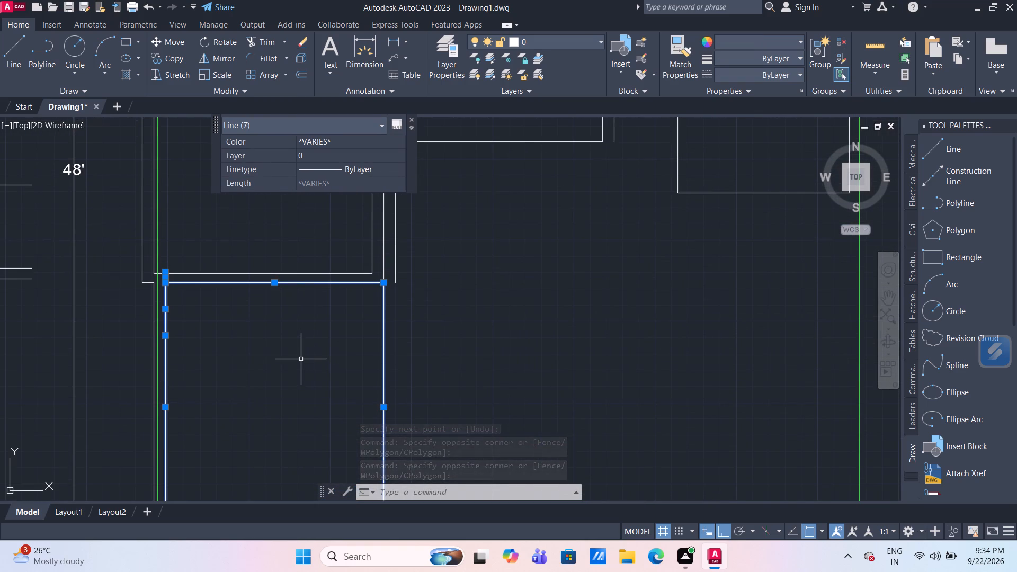
pyautogui.scroll(-2, 301, 359)
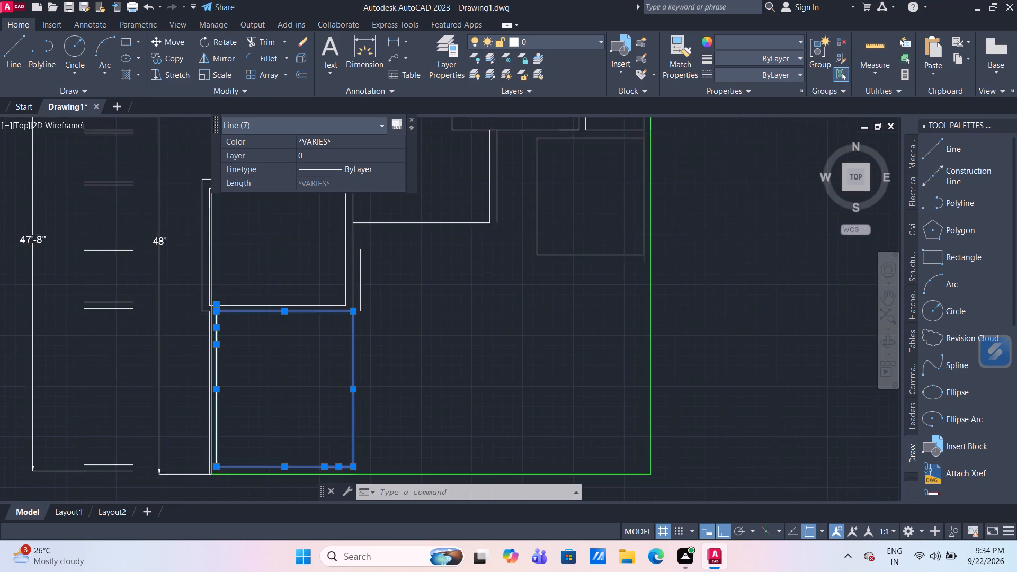
pyautogui.scroll(2, 265, 334)
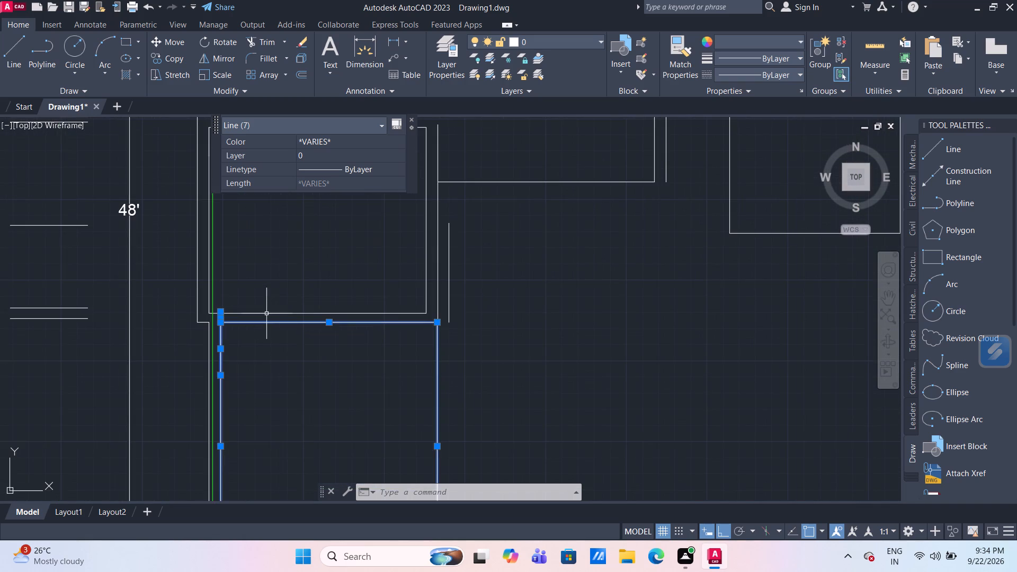
pyautogui.scroll(2, 266, 307)
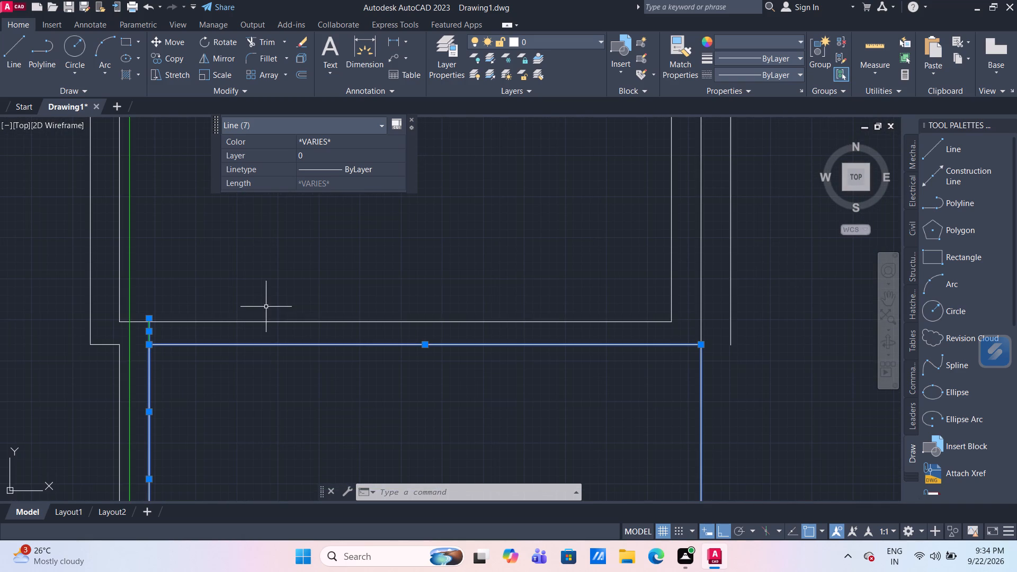
pyautogui.scroll(-2, 266, 307)
pyautogui.moveTo(262, 361); pyautogui.dragTo(263, 332, button='middle')
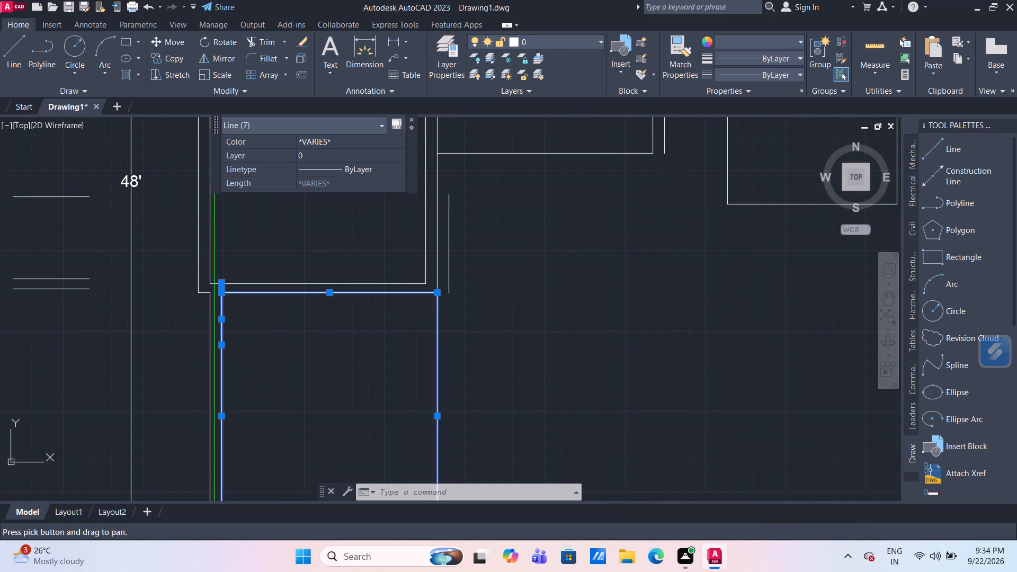
pyautogui.moveTo(335, 233); pyautogui.dragTo(323, 373, button='middle')
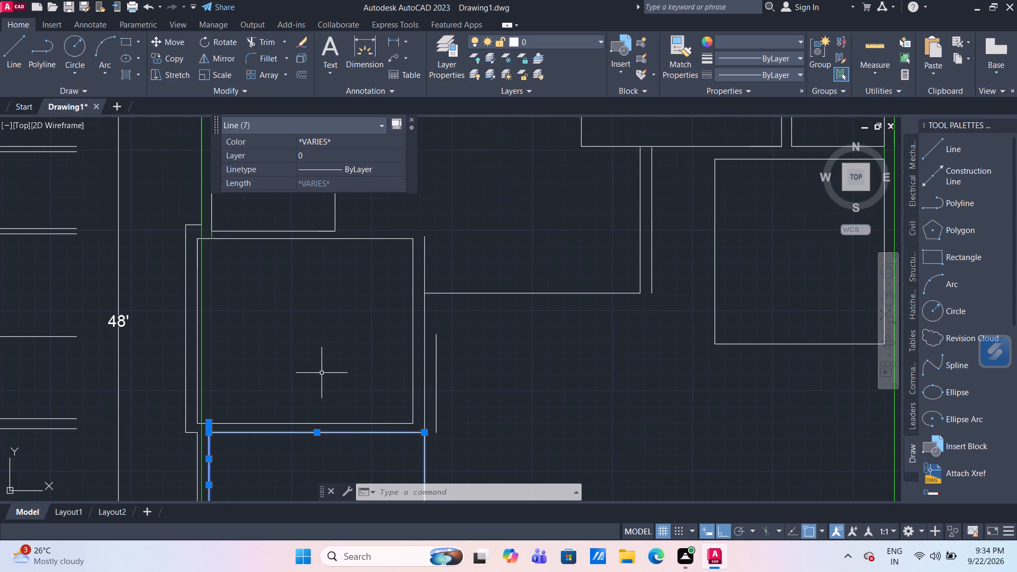
pyautogui.moveTo(315, 352); pyautogui.dragTo(299, 277, button='middle')
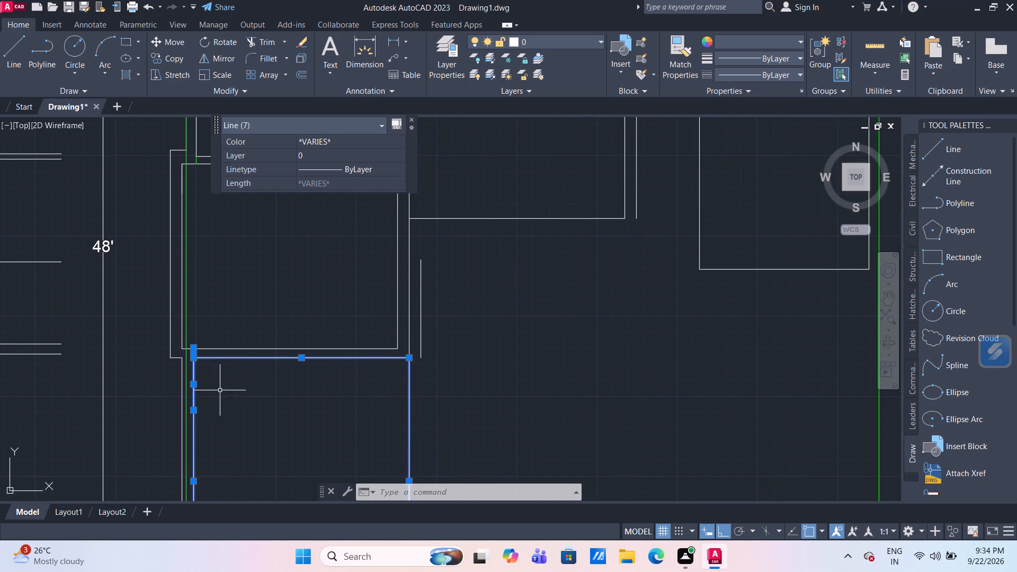
pyautogui.scroll(3, 212, 394)
pyautogui.press('m')
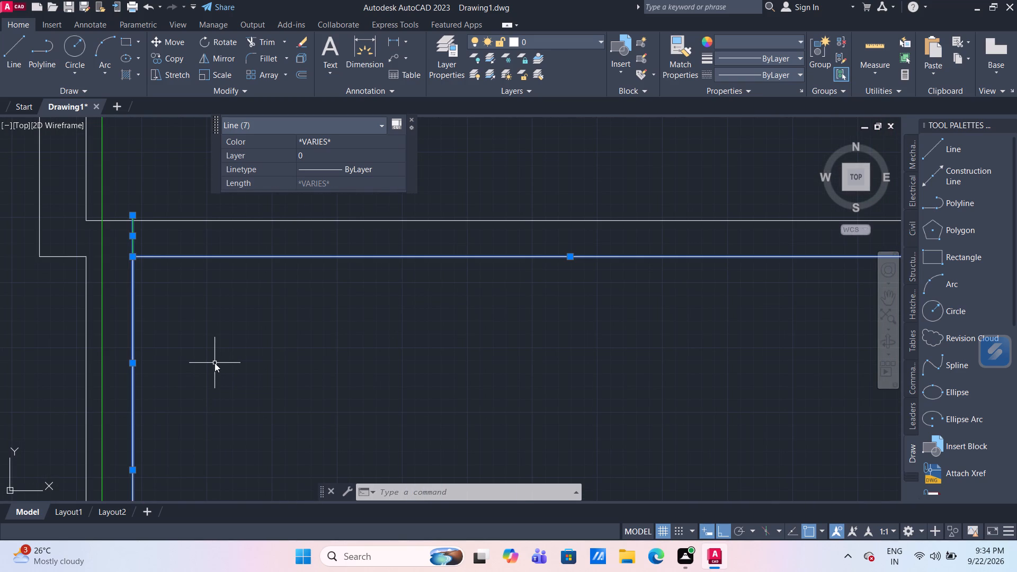
pyautogui.press('Return')
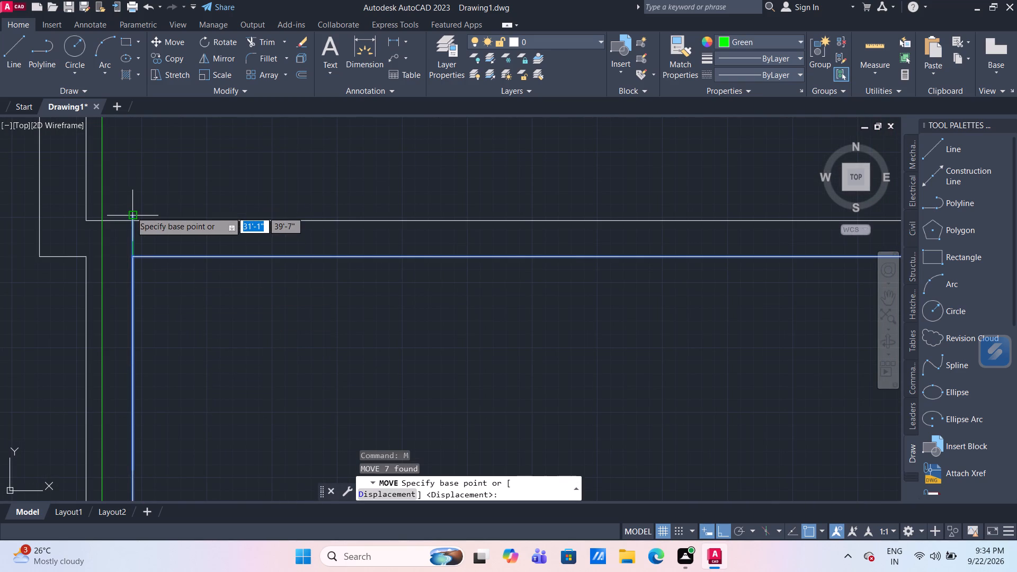
pyautogui.click(131, 211)
pyautogui.click(131, 220)
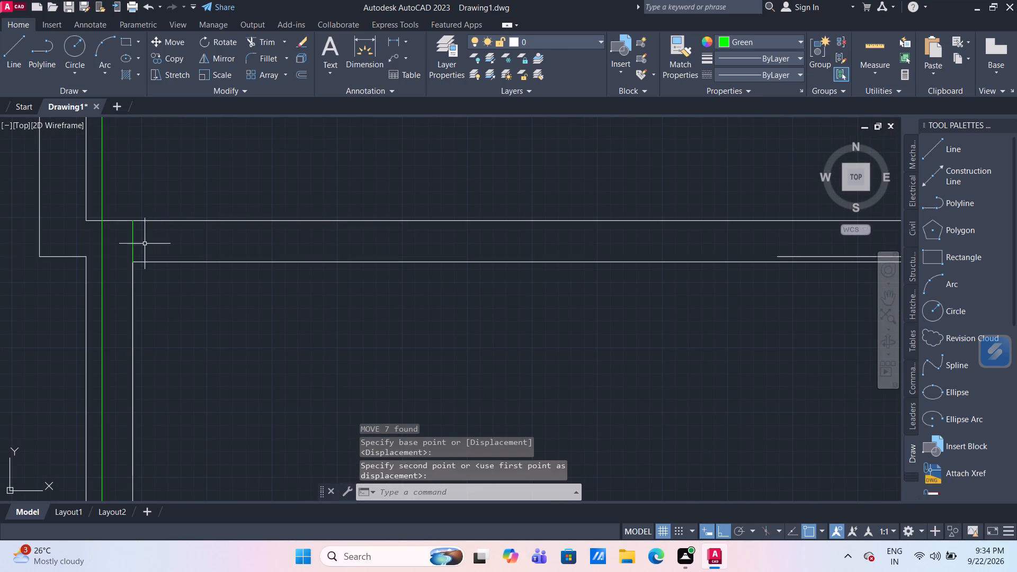
# Erase the short leftover horizontal line just above the lower-left room's top edge, near its upper-right corner.
pyautogui.scroll(1, 172, 277)
pyautogui.scroll(-4, 172, 277)
pyautogui.scroll(-1, 243, 353)
pyautogui.moveTo(243, 353); pyautogui.dragTo(231, 291, button='middle')
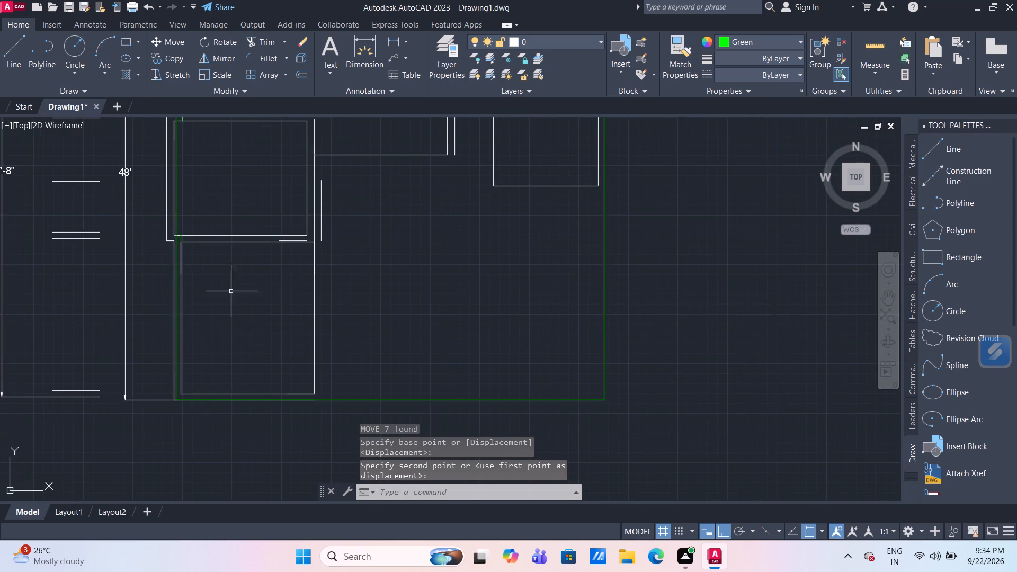
pyautogui.scroll(2, 218, 372)
pyautogui.moveTo(198, 381); pyautogui.dragTo(200, 325, button='middle')
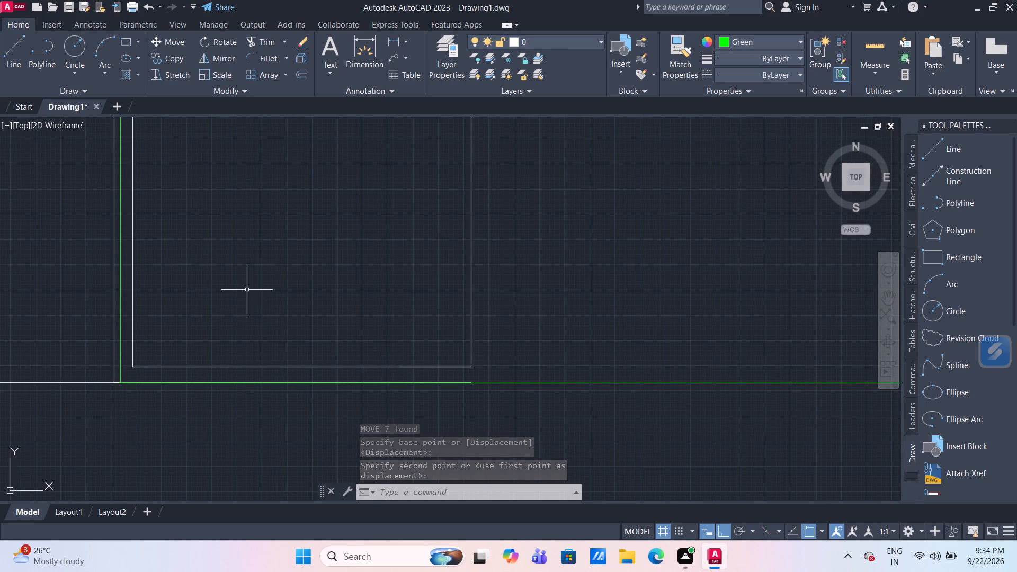
pyautogui.moveTo(247, 290); pyautogui.dragTo(263, 367, button='middle')
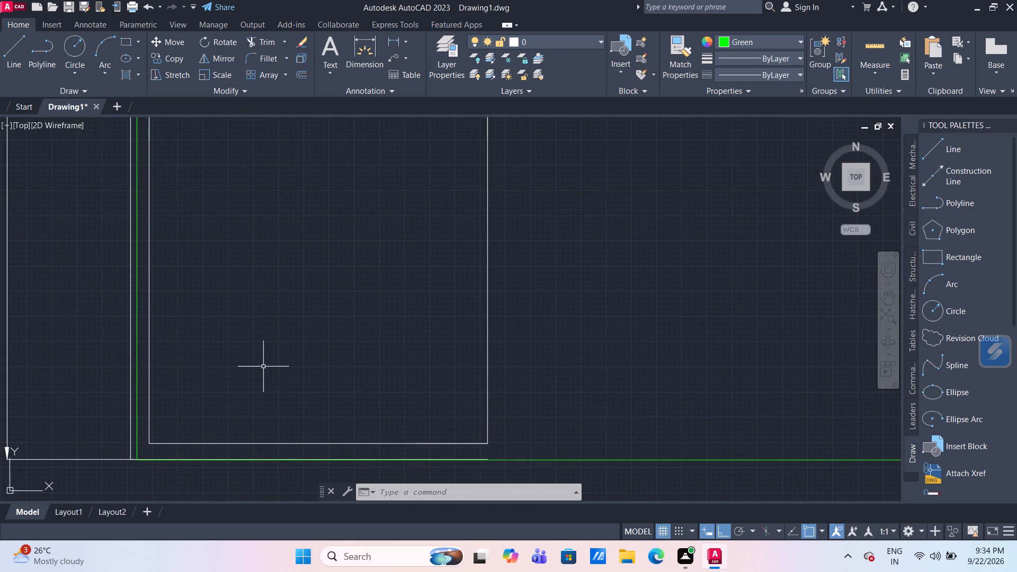
pyautogui.scroll(-2, 263, 367)
pyautogui.scroll(1, 228, 294)
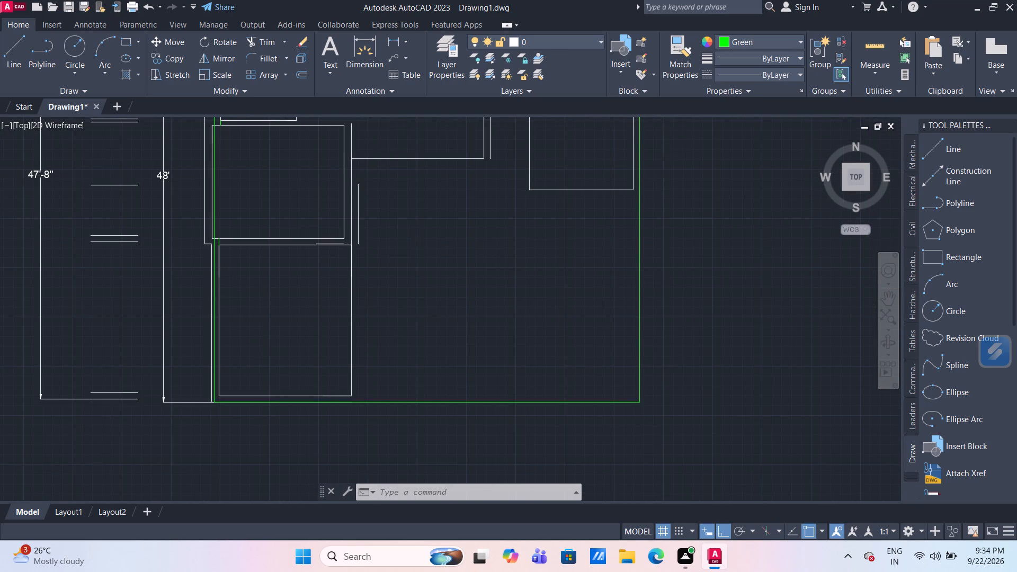
pyautogui.scroll(1, 234, 294)
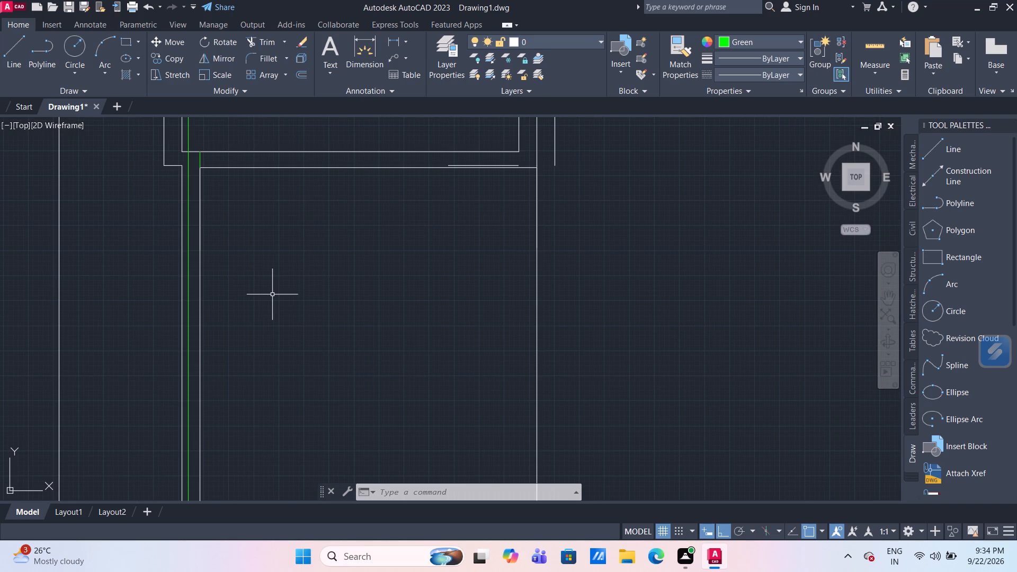
pyautogui.click(486, 167)
pyautogui.press('Delete')
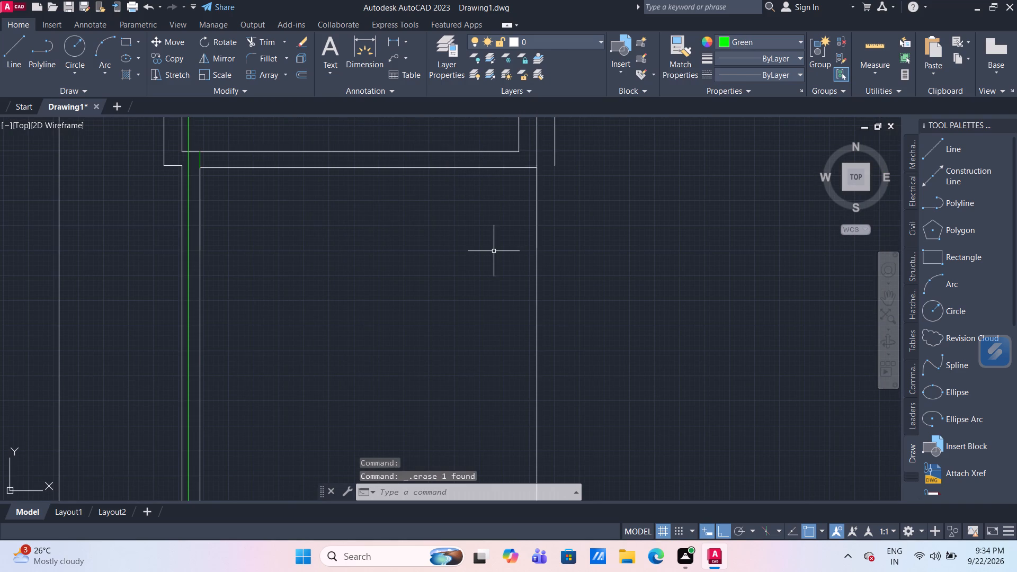
# Erase the short vertical line and the long horizontal line extending east from the room above the lower-left room.
pyautogui.scroll(-4, 494, 251)
pyautogui.scroll(2, 524, 273)
pyautogui.moveTo(523, 273); pyautogui.dragTo(520, 330, button='middle')
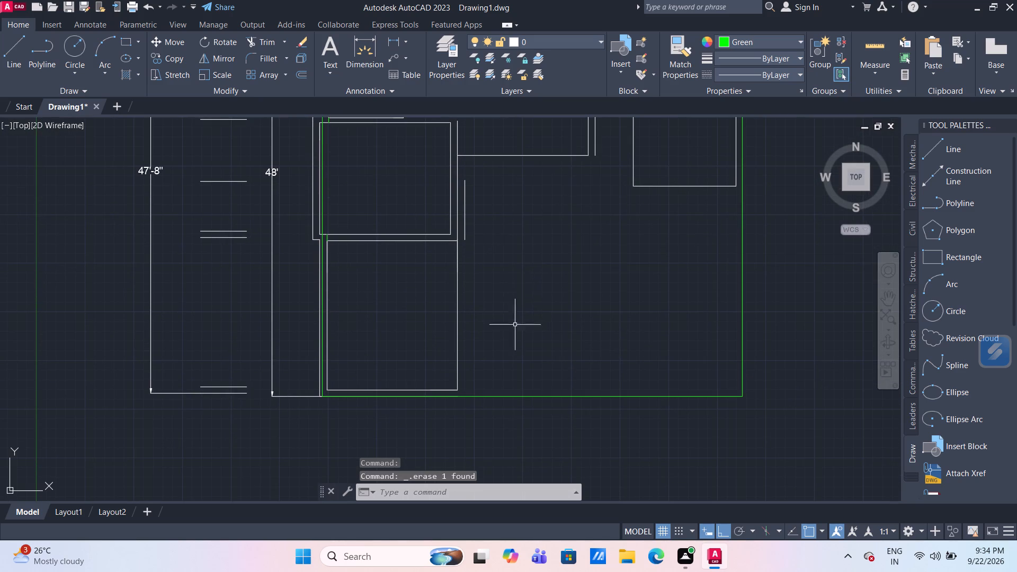
pyautogui.scroll(-3, 484, 201)
pyautogui.scroll(2, 495, 202)
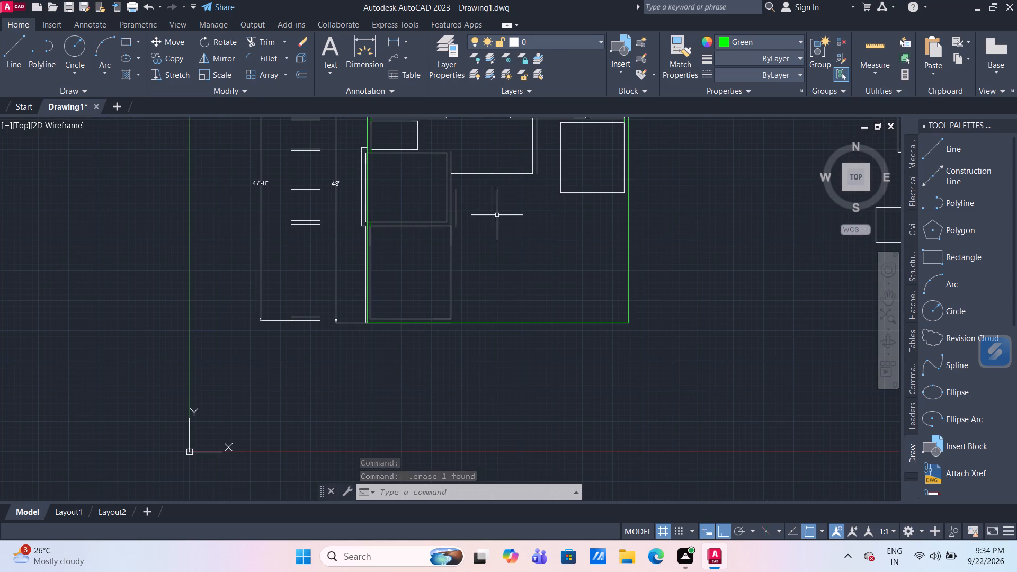
pyautogui.click(497, 215)
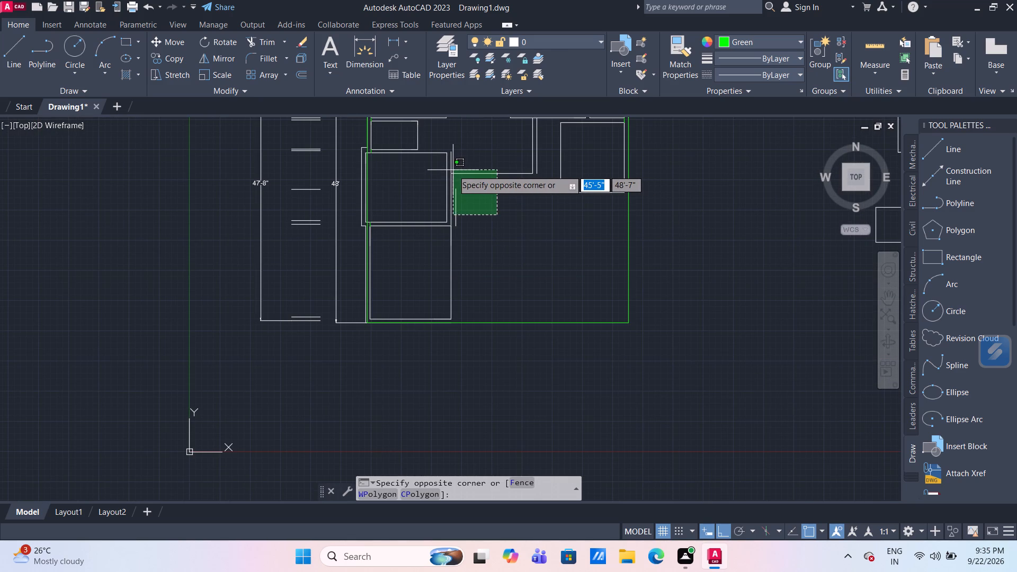
pyautogui.click(453, 170)
pyautogui.press('Delete')
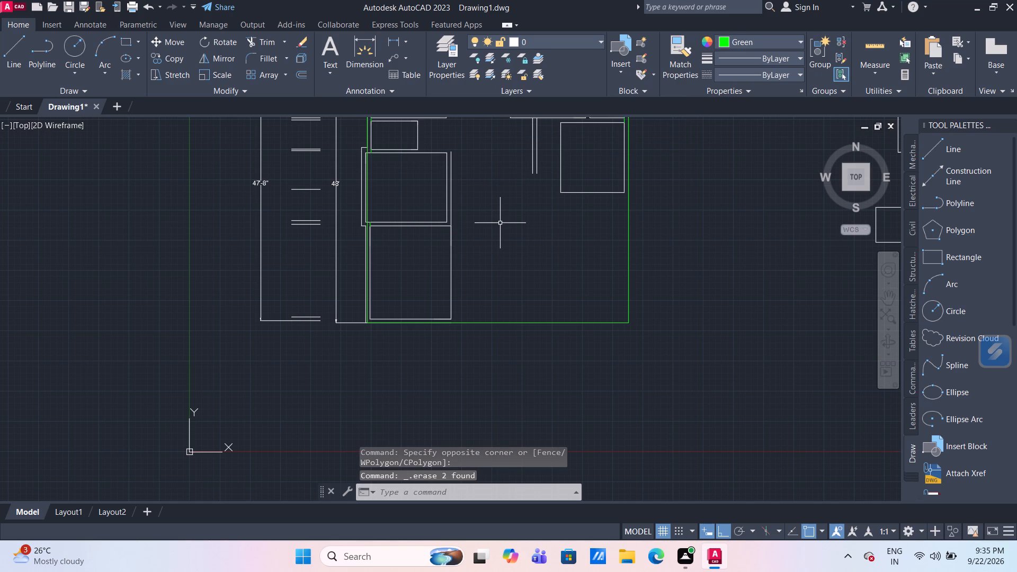
# Erase the 47'-8" vertical dimension and the column of short horizontal guide lines beside it, west of the plan.
pyautogui.scroll(-2, 500, 223)
pyautogui.scroll(3, 492, 203)
pyautogui.moveTo(498, 207); pyautogui.dragTo(508, 217, button='middle')
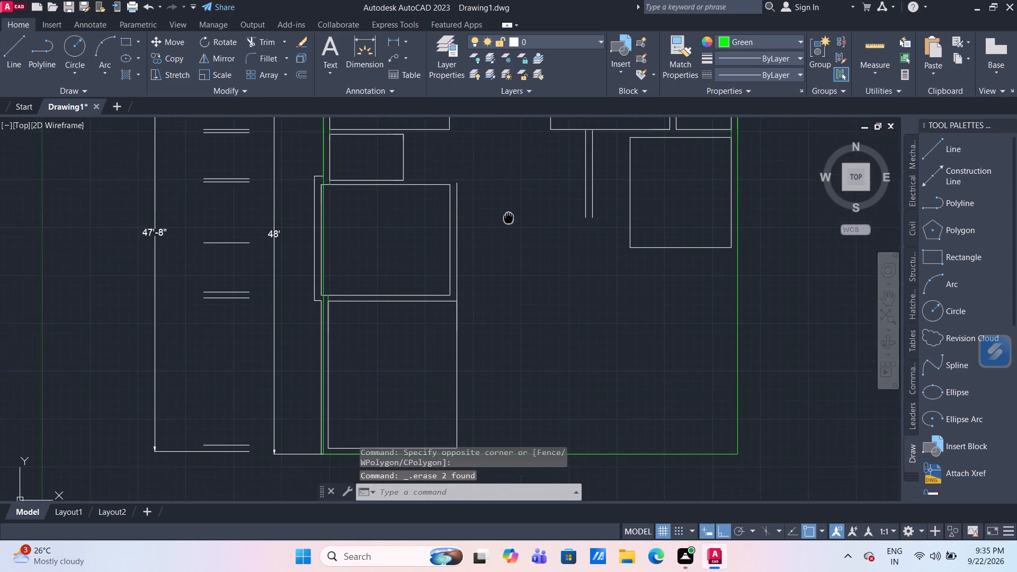
pyautogui.moveTo(508, 217); pyautogui.dragTo(516, 229, button='middle')
pyautogui.scroll(-2, 478, 260)
pyautogui.scroll(2, 372, 401)
pyautogui.moveTo(370, 351); pyautogui.dragTo(379, 352, button='middle')
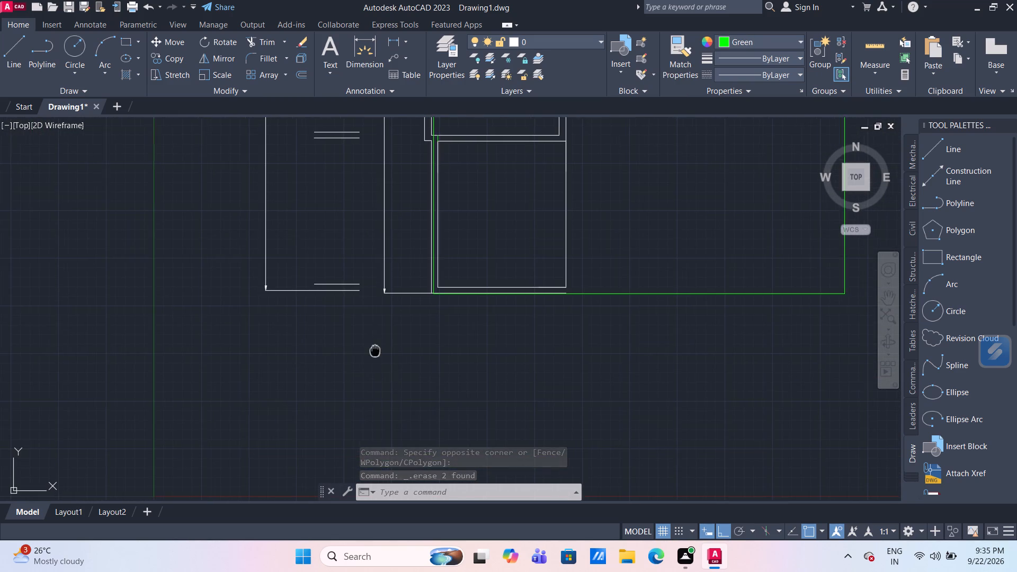
pyautogui.moveTo(379, 352); pyautogui.dragTo(404, 424, button='middle')
pyautogui.moveTo(397, 394); pyautogui.dragTo(346, 327)
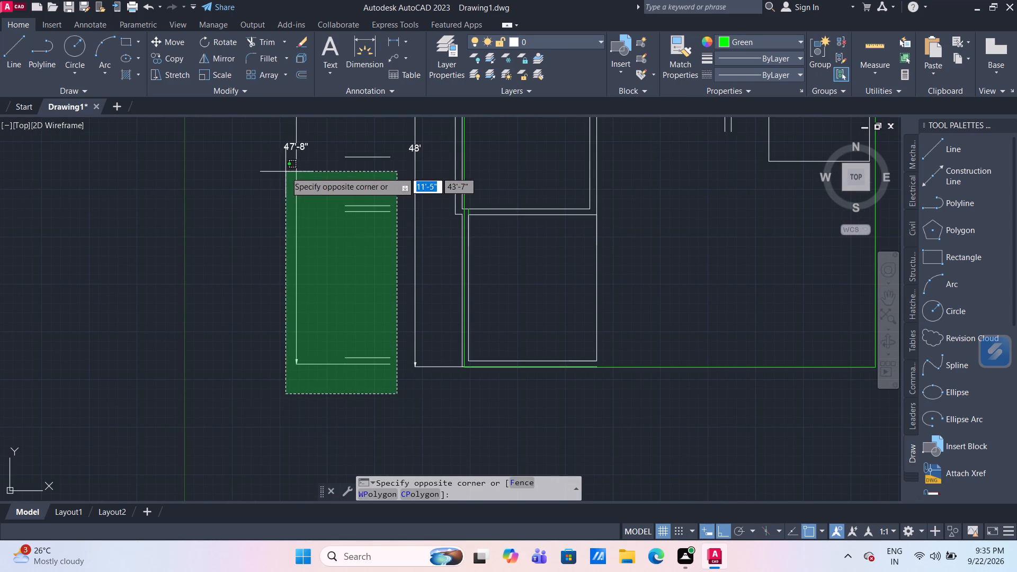
pyautogui.moveTo(287, 172); pyautogui.dragTo(270, 334, button='middle')
pyautogui.moveTo(257, 173); pyautogui.dragTo(233, 334, button='middle')
pyautogui.click(216, 232)
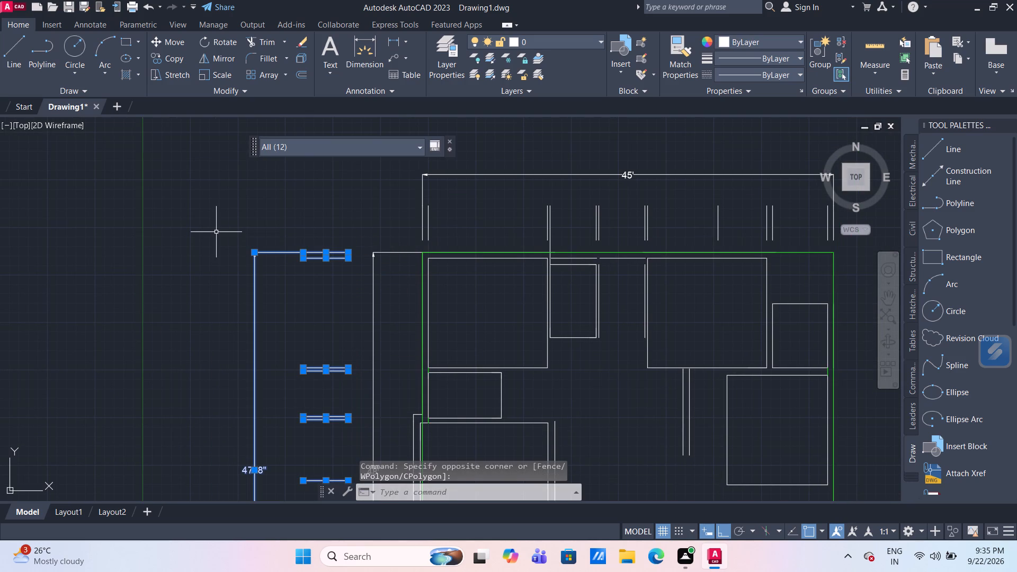
pyautogui.press('Delete')
# Examine the lower-left room's wall gaps to the room above and to the west and south sides of the green boundary.
pyautogui.scroll(-1, 221, 231)
pyautogui.moveTo(291, 271); pyautogui.dragTo(216, 169, button='middle')
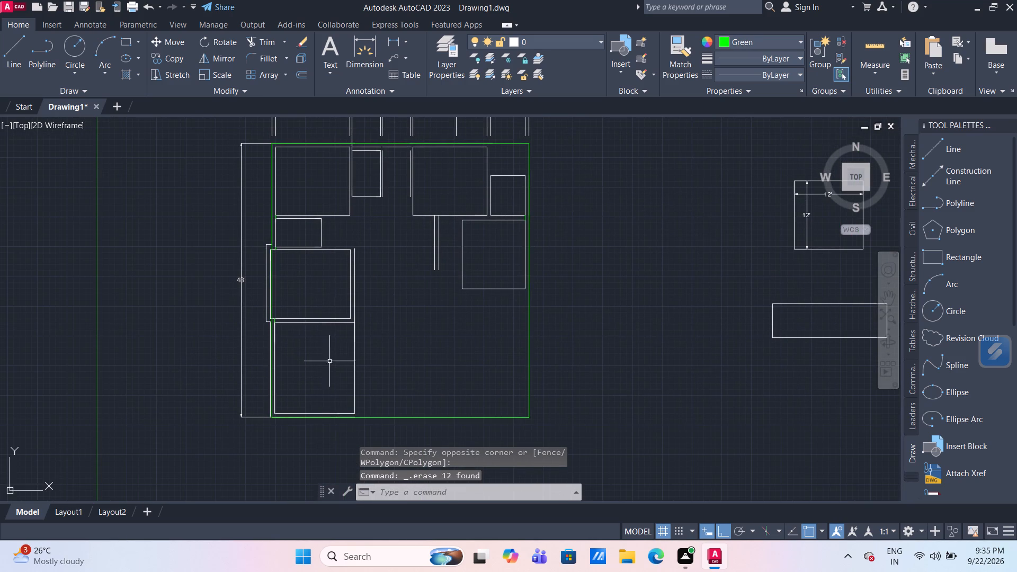
pyautogui.scroll(1, 314, 298)
pyautogui.moveTo(313, 293); pyautogui.dragTo(300, 258, button='middle')
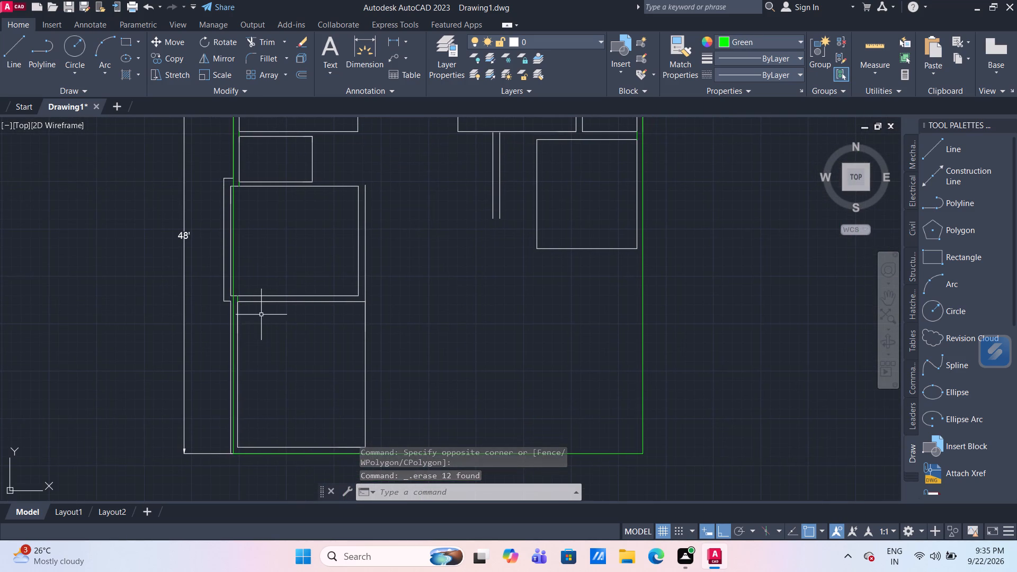
pyautogui.scroll(1, 258, 309)
pyautogui.scroll(-1, 266, 313)
pyautogui.scroll(1, 251, 301)
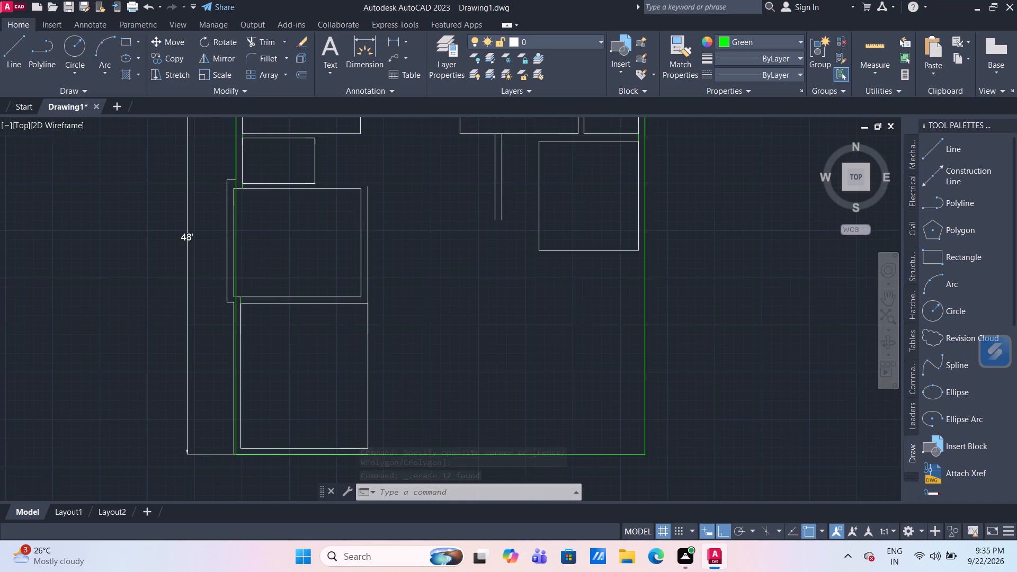
pyautogui.scroll(1, 249, 301)
pyautogui.moveTo(267, 337); pyautogui.dragTo(275, 268, button='middle')
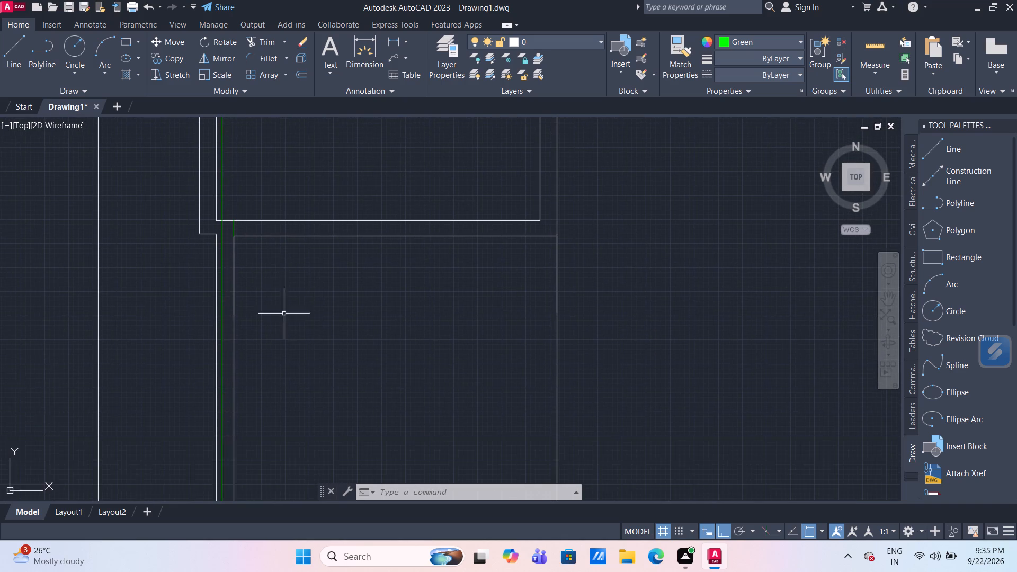
pyautogui.moveTo(284, 331); pyautogui.dragTo(285, 288, button='middle')
pyautogui.scroll(-1, 286, 314)
pyautogui.moveTo(286, 314); pyautogui.dragTo(286, 282, button='middle')
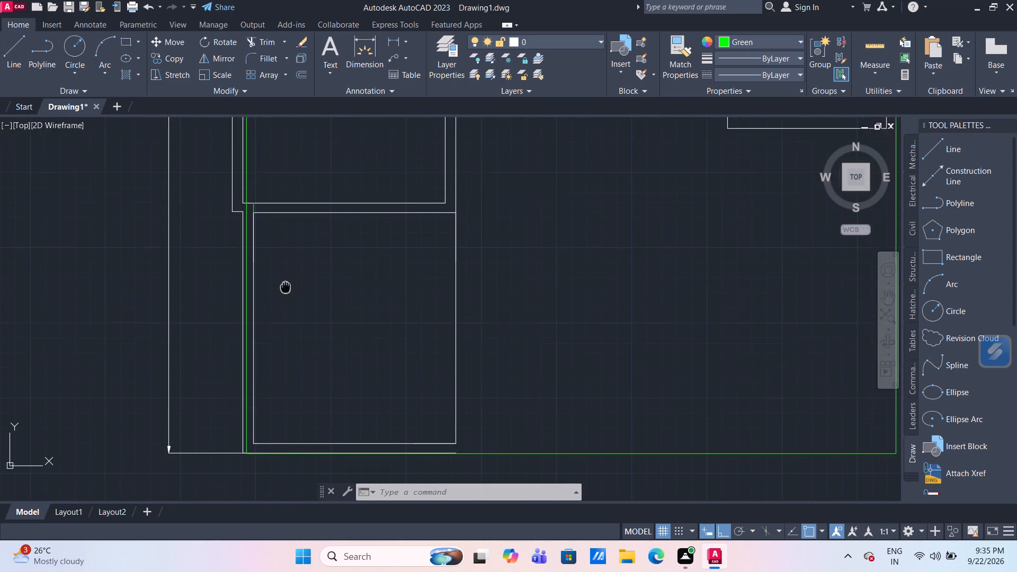
pyautogui.moveTo(286, 282); pyautogui.dragTo(286, 278, button='middle')
pyautogui.scroll(1, 258, 336)
pyautogui.moveTo(264, 339); pyautogui.dragTo(270, 283, button='middle')
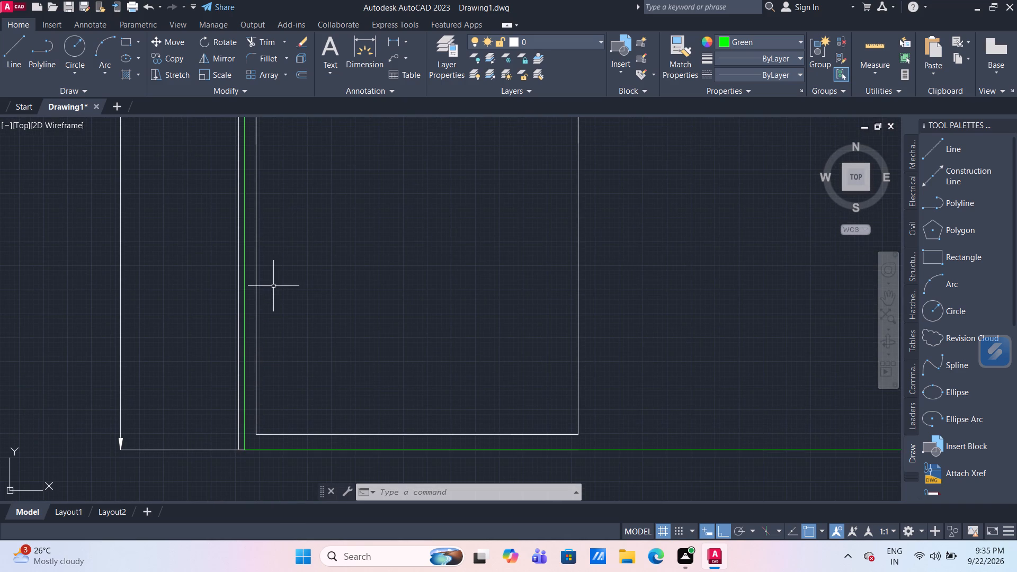
pyautogui.moveTo(309, 316); pyautogui.dragTo(310, 327, button='middle')
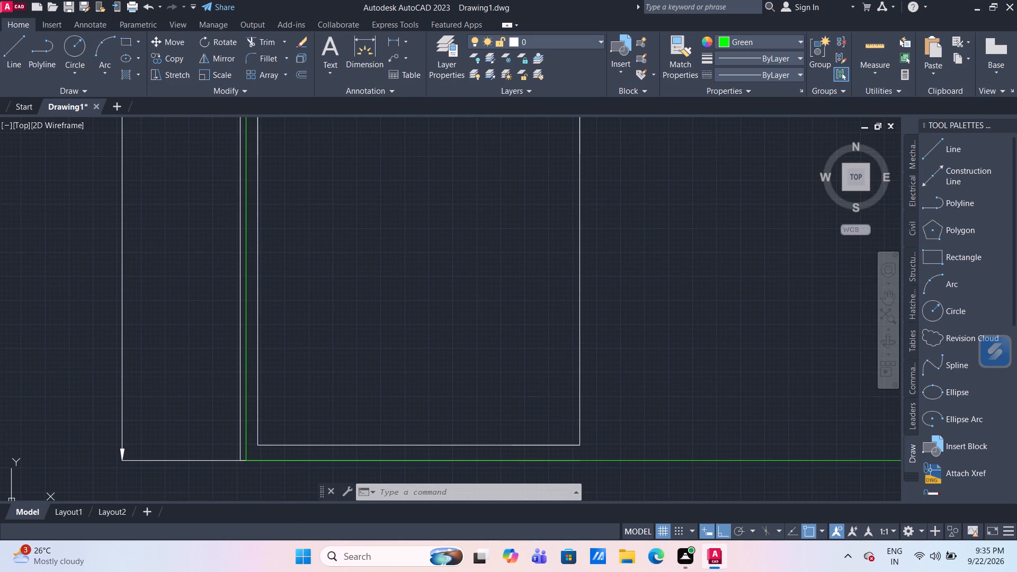
# Examine how the lower-left room sits against the room above it and the green boundary.
pyautogui.moveTo(316, 336); pyautogui.dragTo(316, 395, button='middle')
pyautogui.scroll(-1, 315, 305)
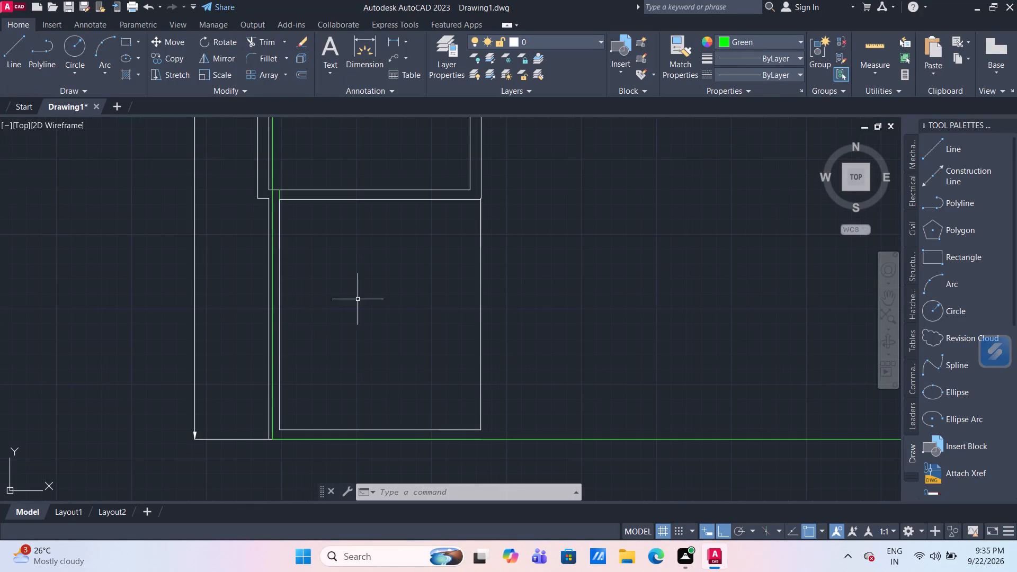
pyautogui.scroll(1, 461, 195)
pyautogui.scroll(-3, 495, 175)
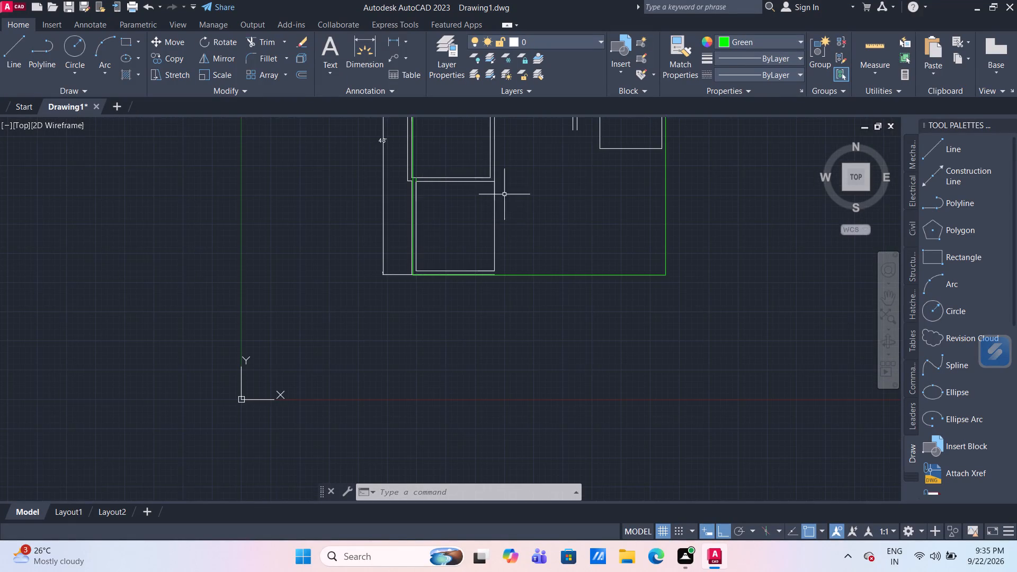
pyautogui.moveTo(514, 224); pyautogui.dragTo(472, 272, button='middle')
pyautogui.scroll(1, 417, 262)
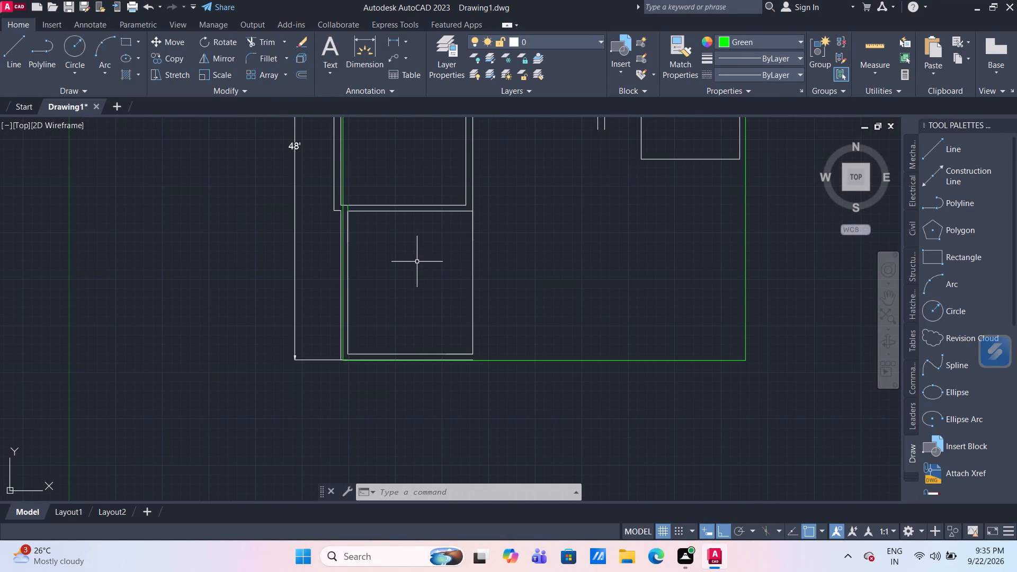
pyautogui.press('o')
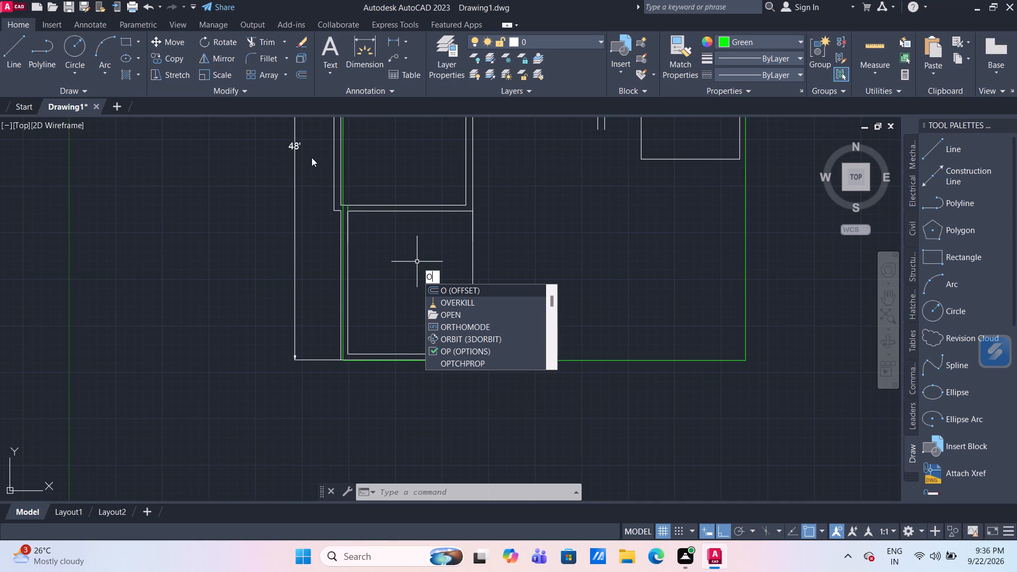
pyautogui.scroll(3, 355, 209)
pyautogui.scroll(-3, 294, 219)
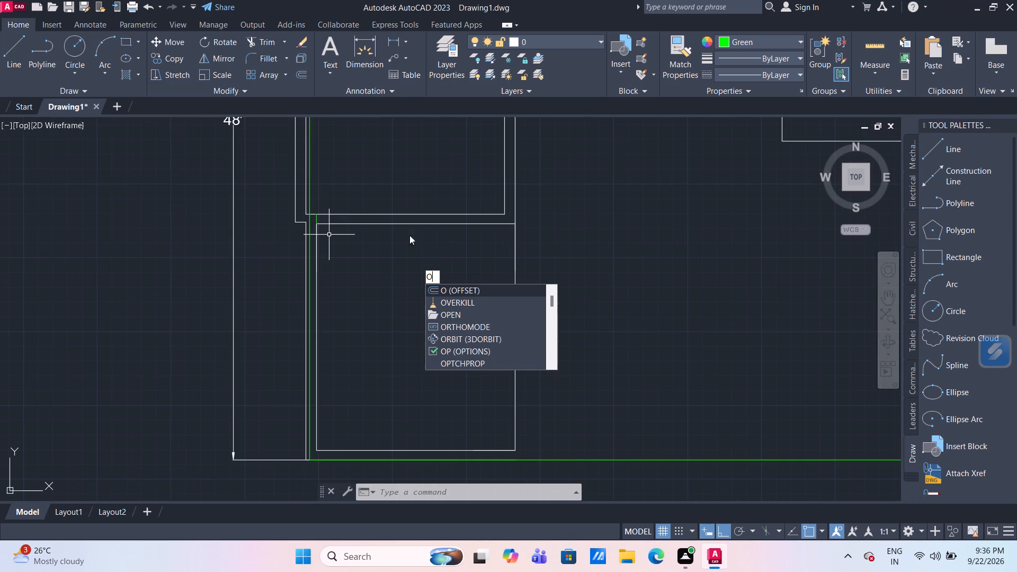
pyautogui.press('Escape')
pyautogui.moveTo(530, 216); pyautogui.dragTo(557, 283, button='middle')
pyautogui.scroll(-1, 556, 254)
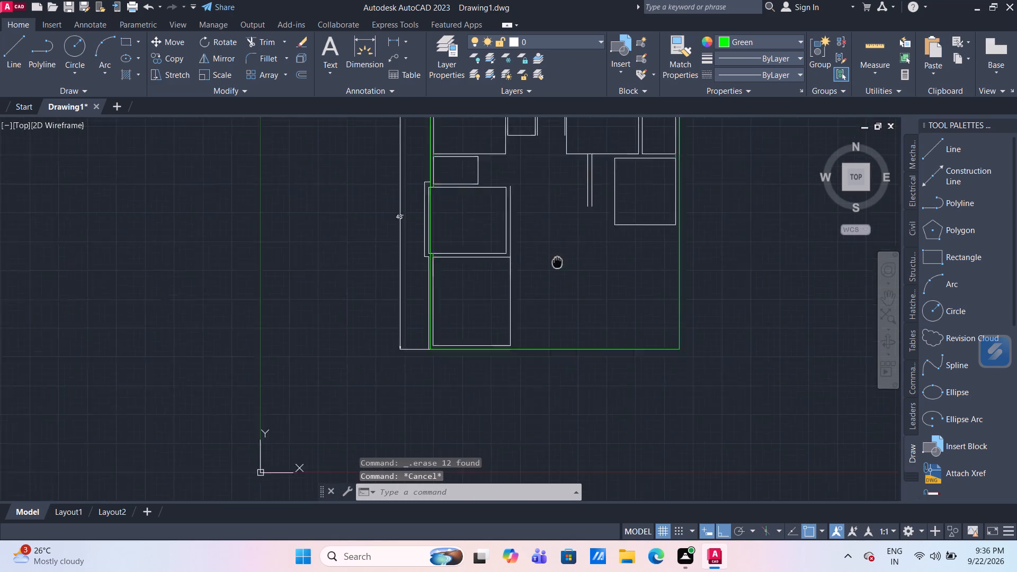
# Measure the distances around the upper-left corner of the room above the lower-left room, where it crosses the green boundary.
pyautogui.moveTo(557, 283); pyautogui.dragTo(550, 346, button='middle')
pyautogui.scroll(2, 484, 252)
pyautogui.moveTo(483, 252); pyautogui.dragTo(489, 259, button='middle')
pyautogui.scroll(2, 305, 352)
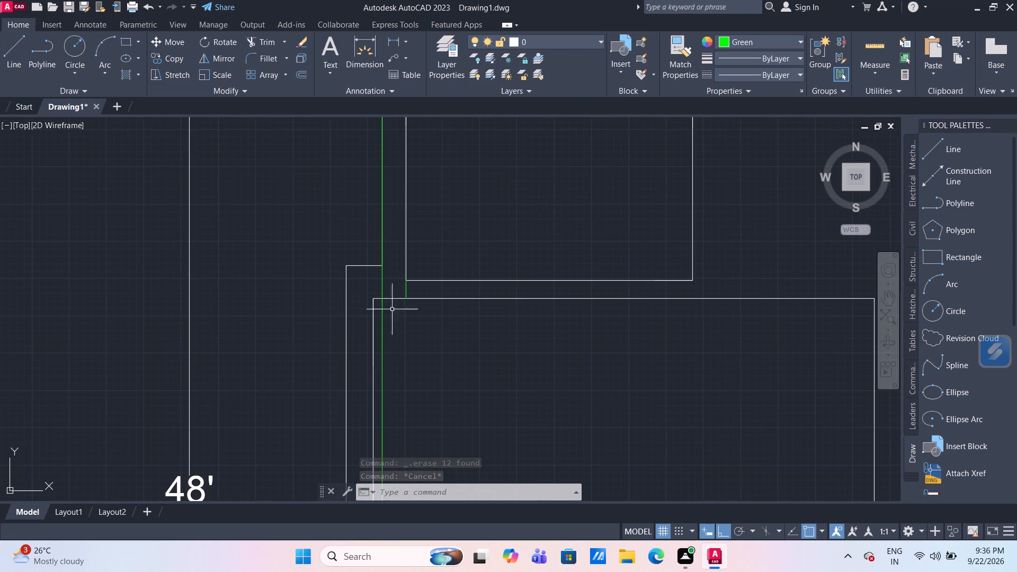
pyautogui.scroll(2, 406, 317)
pyautogui.moveTo(406, 328); pyautogui.dragTo(408, 317, button='middle')
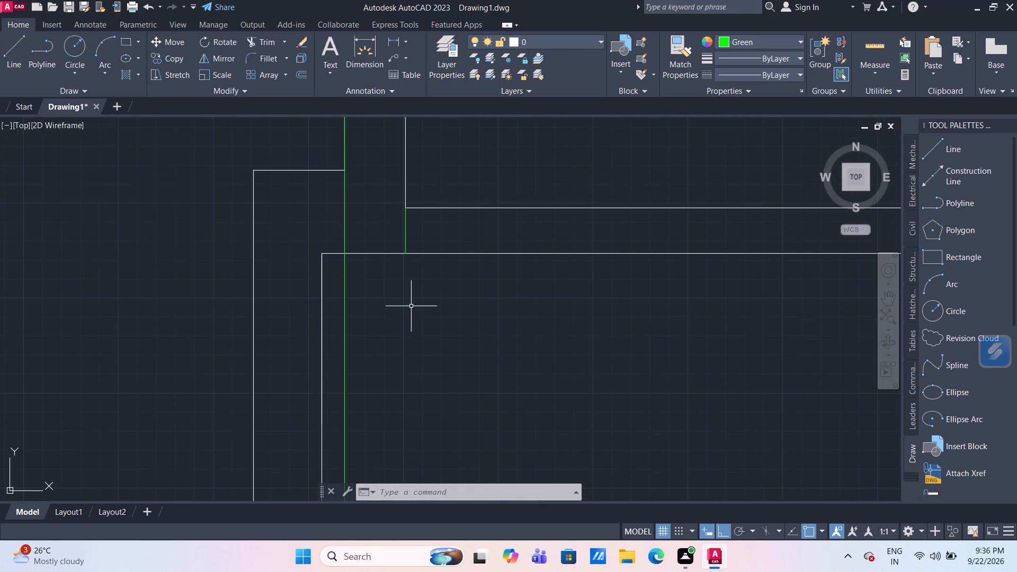
pyautogui.moveTo(869, 40); pyautogui.dragTo(842, 60)
pyautogui.click(872, 52)
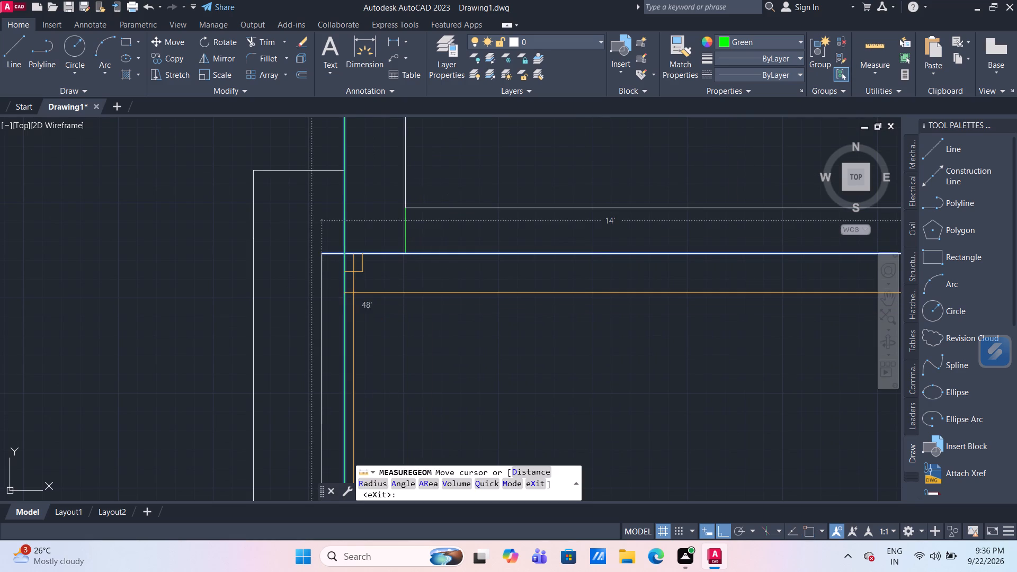
pyautogui.scroll(-2, 334, 299)
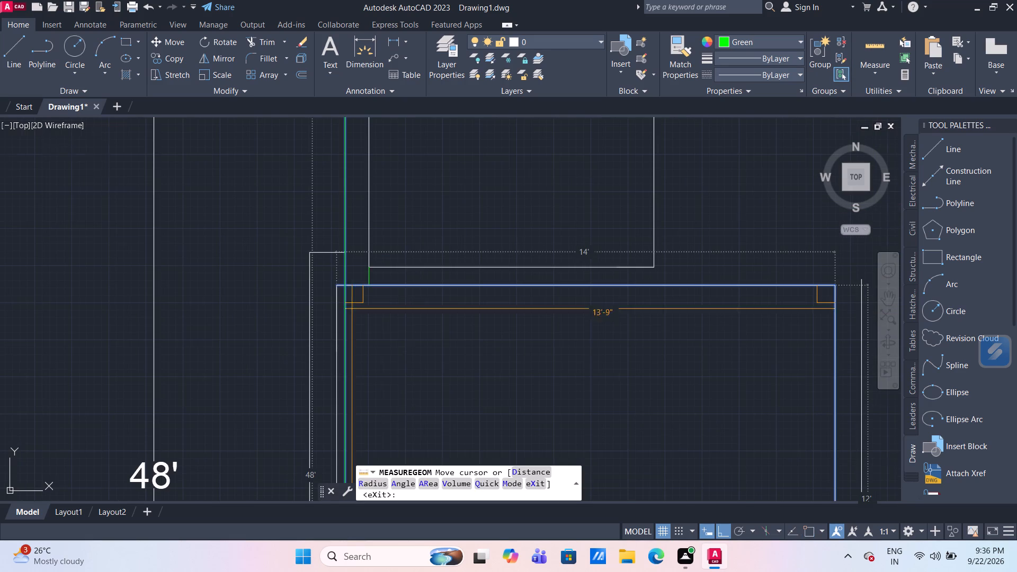
pyautogui.press('Escape')
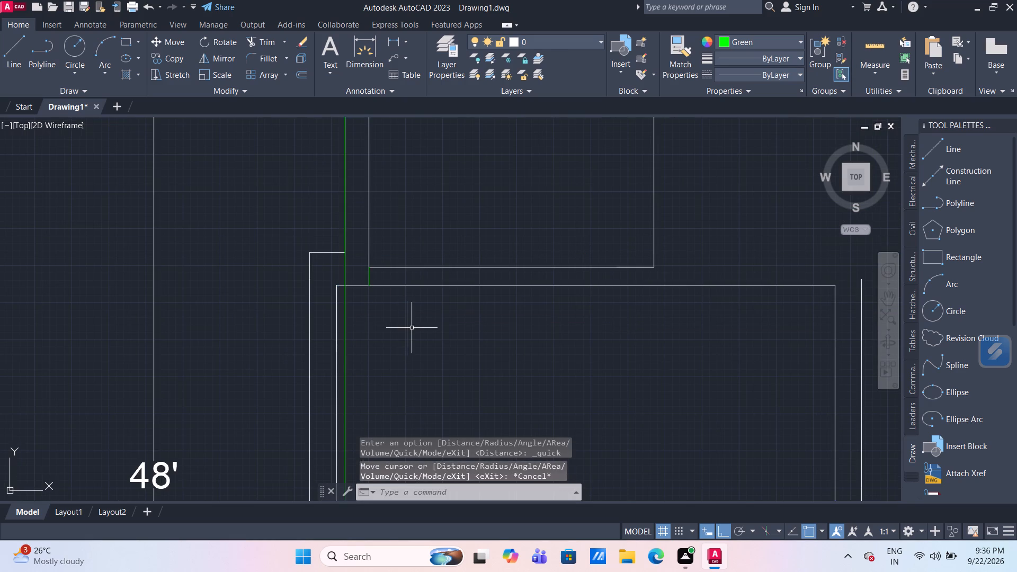
# Draw a vertical line from the lower-right corner of the large room above the small room straight down to the 14' wide room's top edge.
pyautogui.scroll(-1, 437, 333)
pyautogui.moveTo(441, 334); pyautogui.dragTo(320, 228, button='middle')
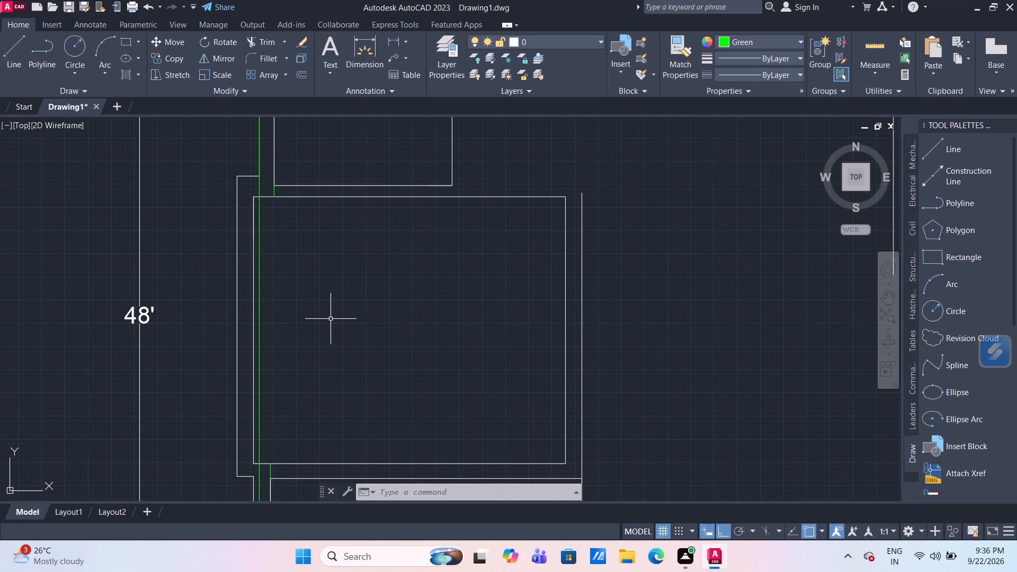
pyautogui.scroll(-2, 396, 289)
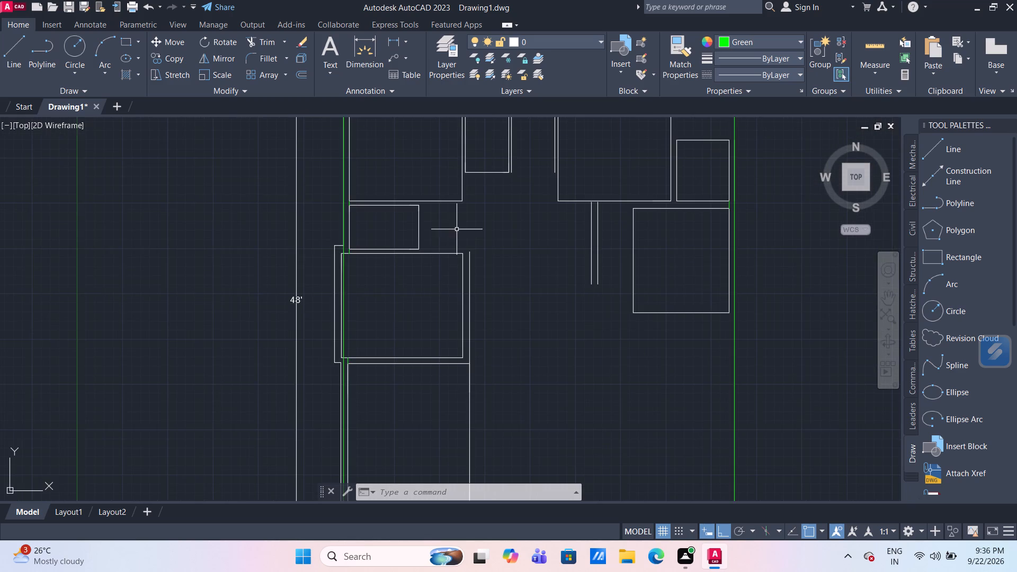
pyautogui.scroll(2, 457, 228)
pyautogui.moveTo(457, 228); pyautogui.dragTo(436, 227, button='middle')
pyautogui.click(4, 55)
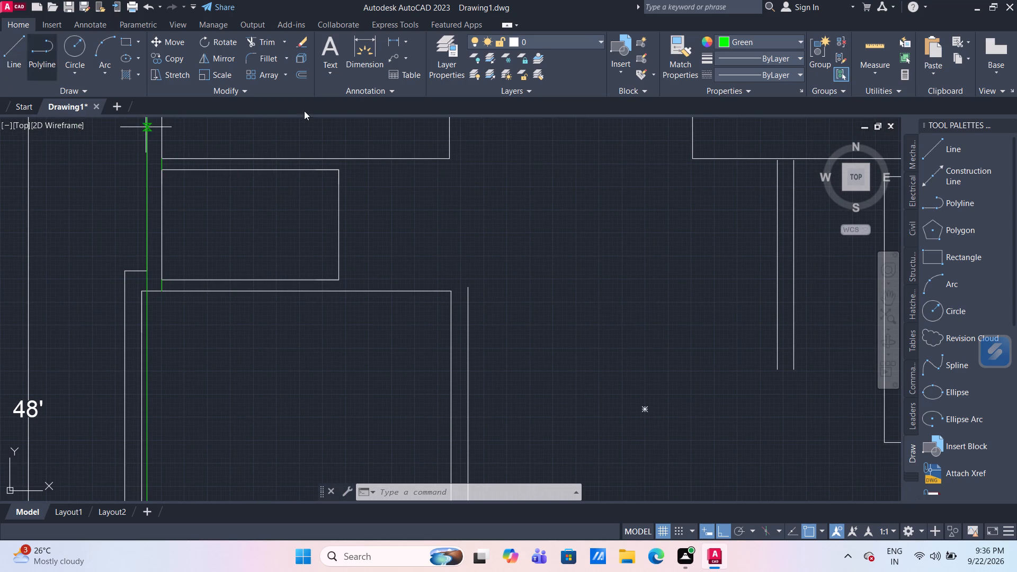
pyautogui.moveTo(448, 159); pyautogui.dragTo(448, 167)
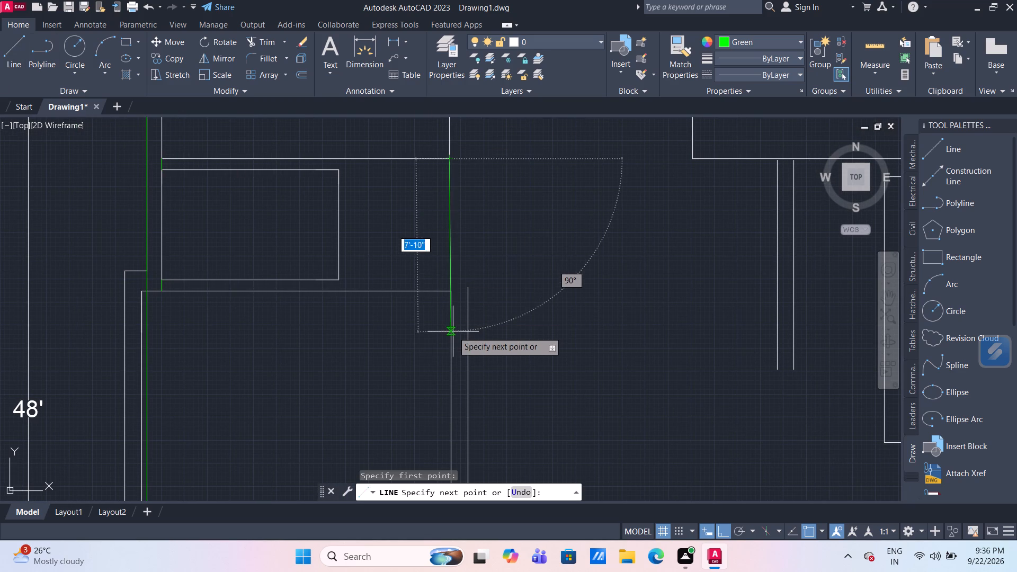
pyautogui.scroll(2, 453, 332)
pyautogui.scroll(2, 441, 239)
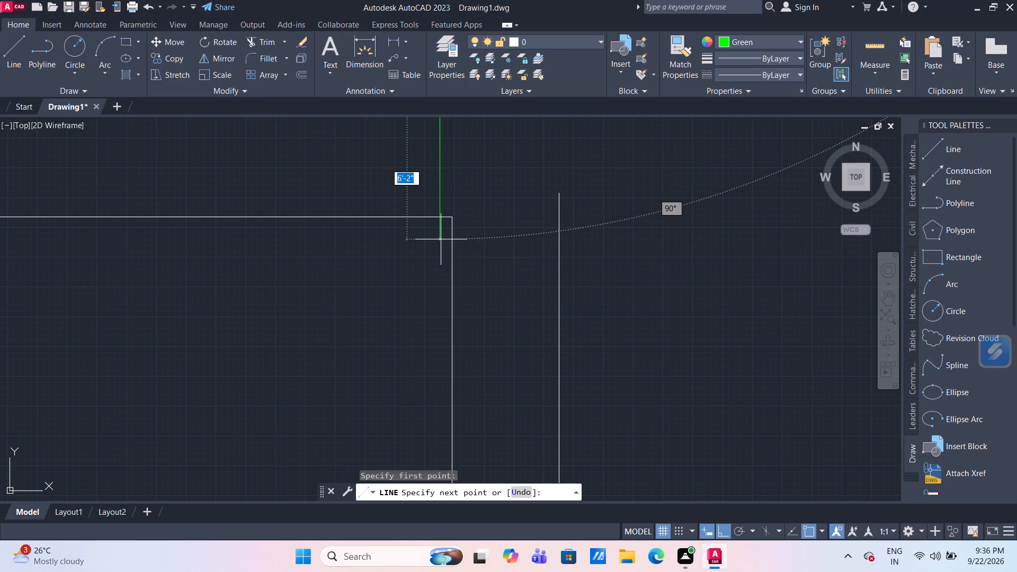
pyautogui.click(441, 217)
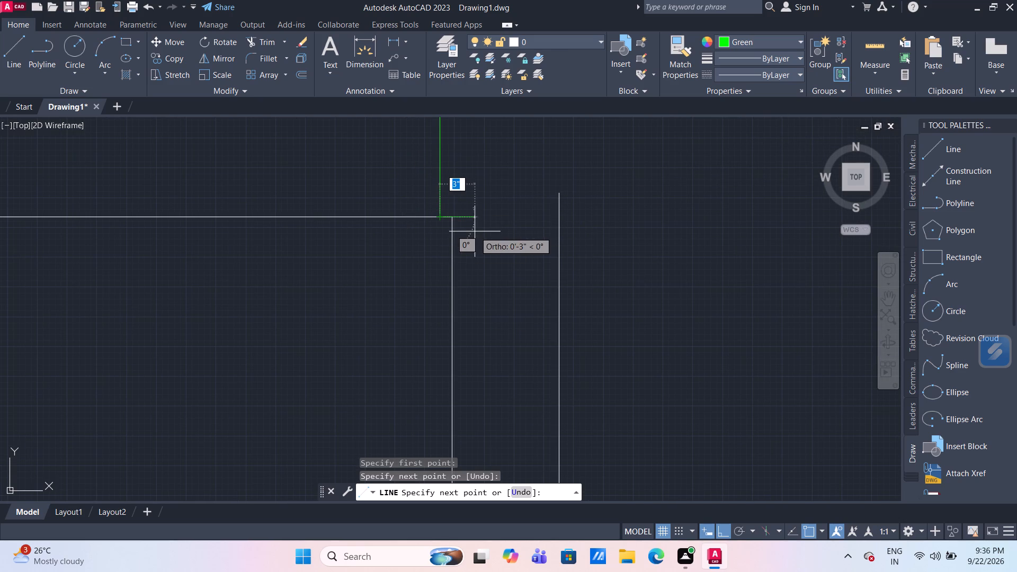
pyautogui.press('Escape')
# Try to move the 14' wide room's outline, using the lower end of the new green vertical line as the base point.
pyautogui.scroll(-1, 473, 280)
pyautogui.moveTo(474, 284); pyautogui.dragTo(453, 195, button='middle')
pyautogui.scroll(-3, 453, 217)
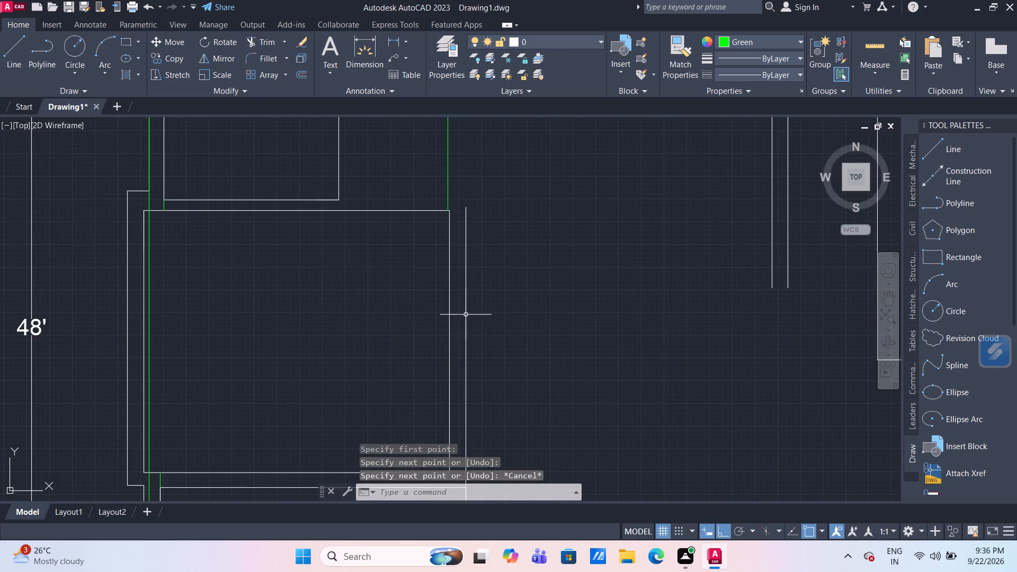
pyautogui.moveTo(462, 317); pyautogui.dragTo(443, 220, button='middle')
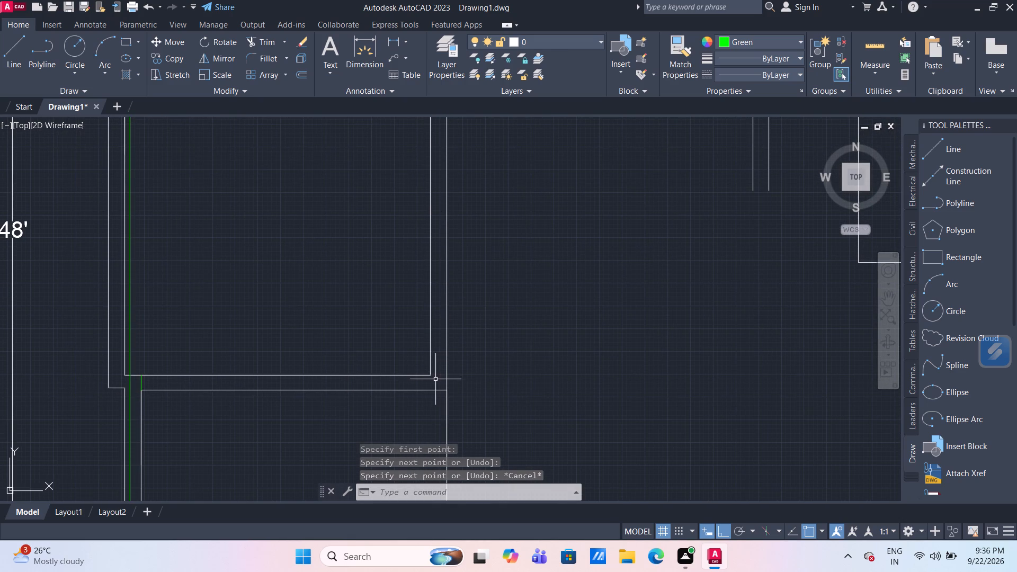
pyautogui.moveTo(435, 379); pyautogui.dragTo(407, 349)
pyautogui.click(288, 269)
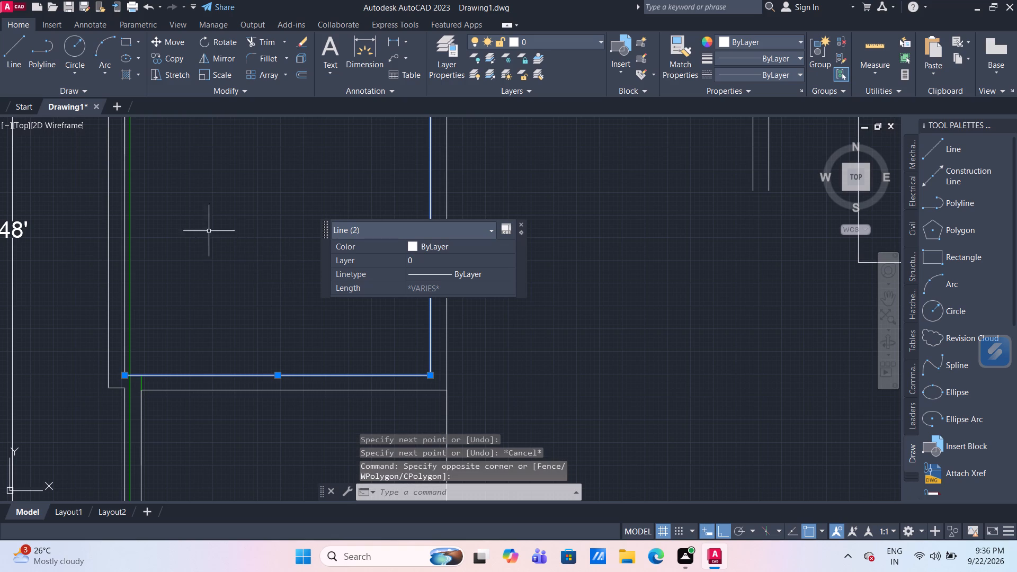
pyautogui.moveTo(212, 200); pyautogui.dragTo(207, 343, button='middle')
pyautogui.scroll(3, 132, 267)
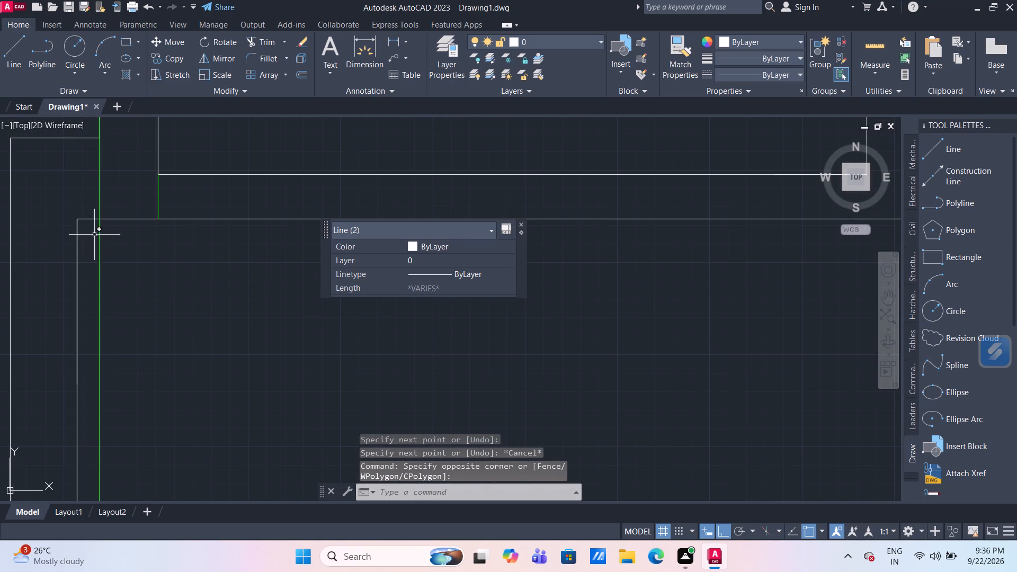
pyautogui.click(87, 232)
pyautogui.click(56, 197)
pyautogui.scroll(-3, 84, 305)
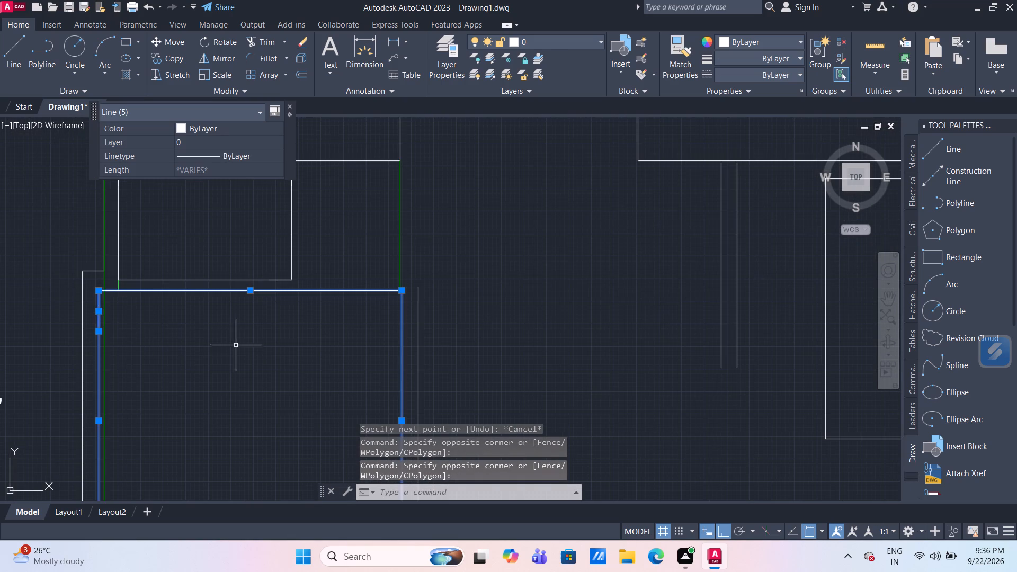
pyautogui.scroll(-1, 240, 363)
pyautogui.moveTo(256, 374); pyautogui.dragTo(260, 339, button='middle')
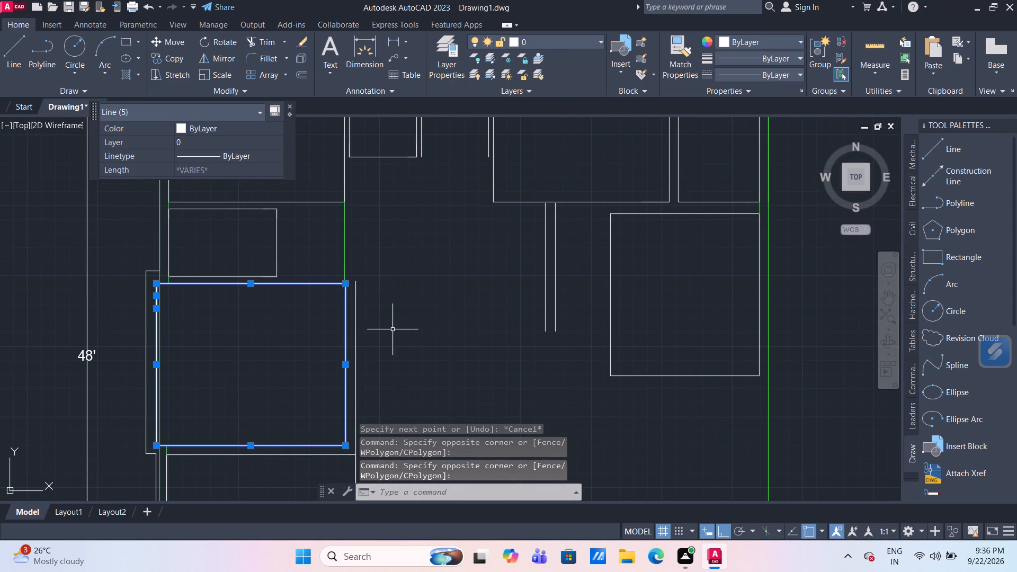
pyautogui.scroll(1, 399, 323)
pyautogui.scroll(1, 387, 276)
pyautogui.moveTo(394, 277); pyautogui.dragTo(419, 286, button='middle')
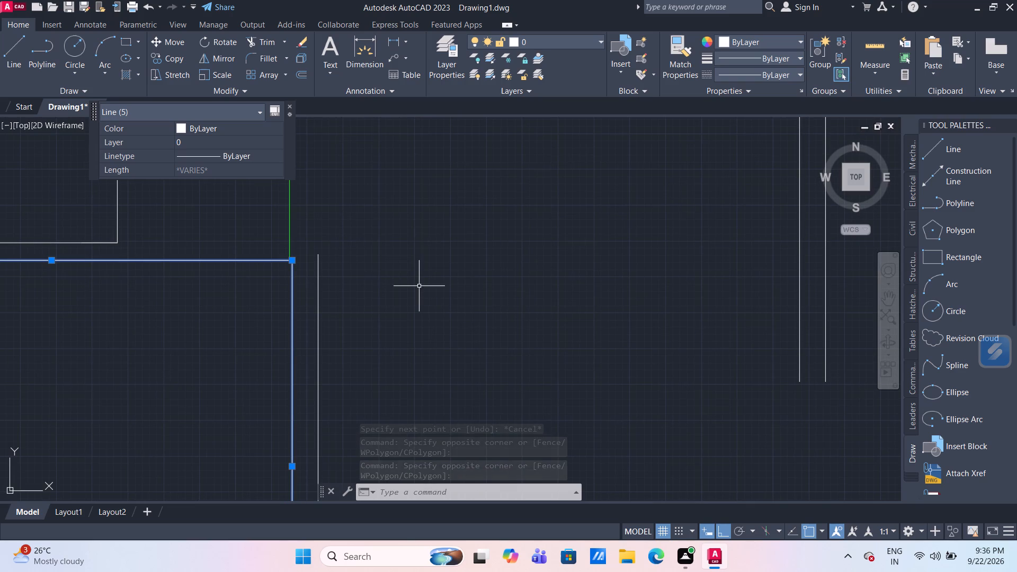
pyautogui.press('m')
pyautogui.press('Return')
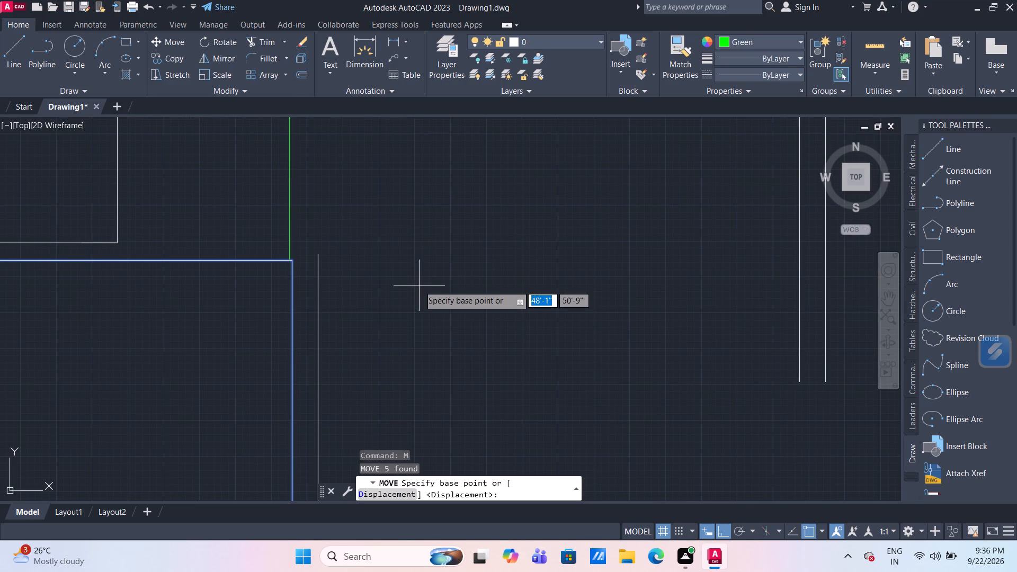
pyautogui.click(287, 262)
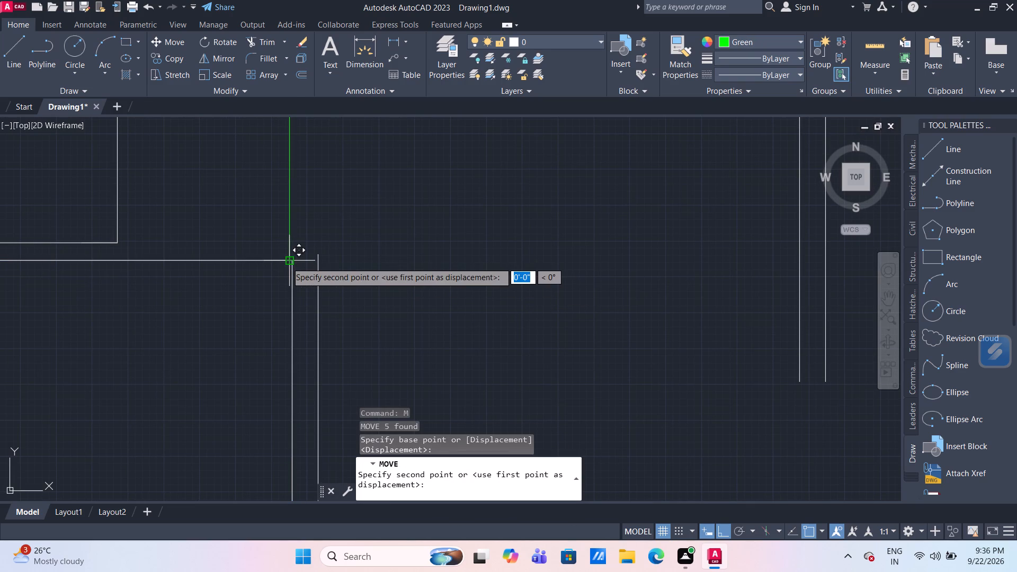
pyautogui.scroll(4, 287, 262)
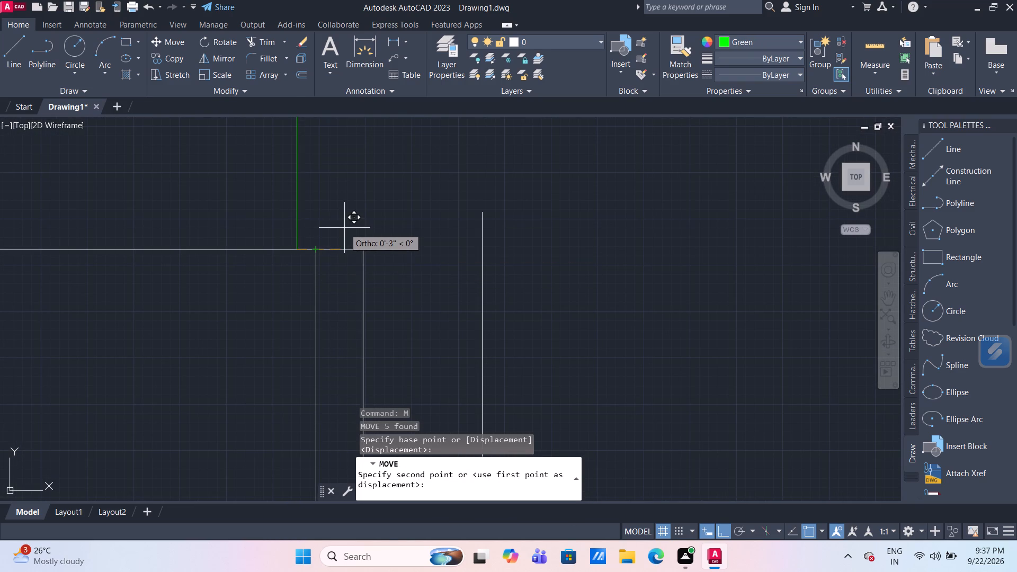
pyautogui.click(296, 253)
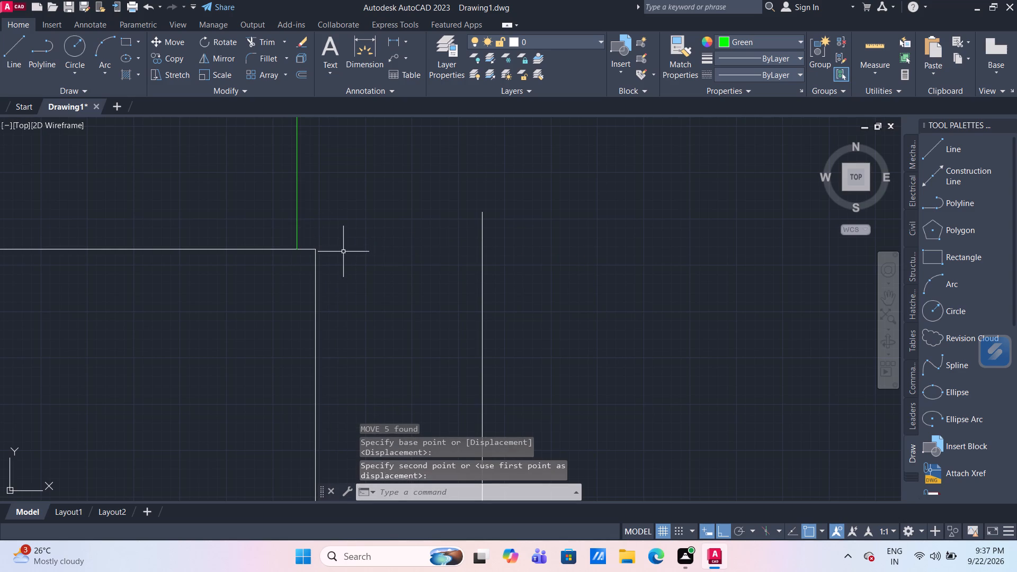
# Move the four lines of the 14' wide room so its upper-right corner meets the lower end of the green vertical line.
pyautogui.scroll(-4, 343, 253)
pyautogui.scroll(-1, 364, 296)
pyautogui.scroll(2, 358, 293)
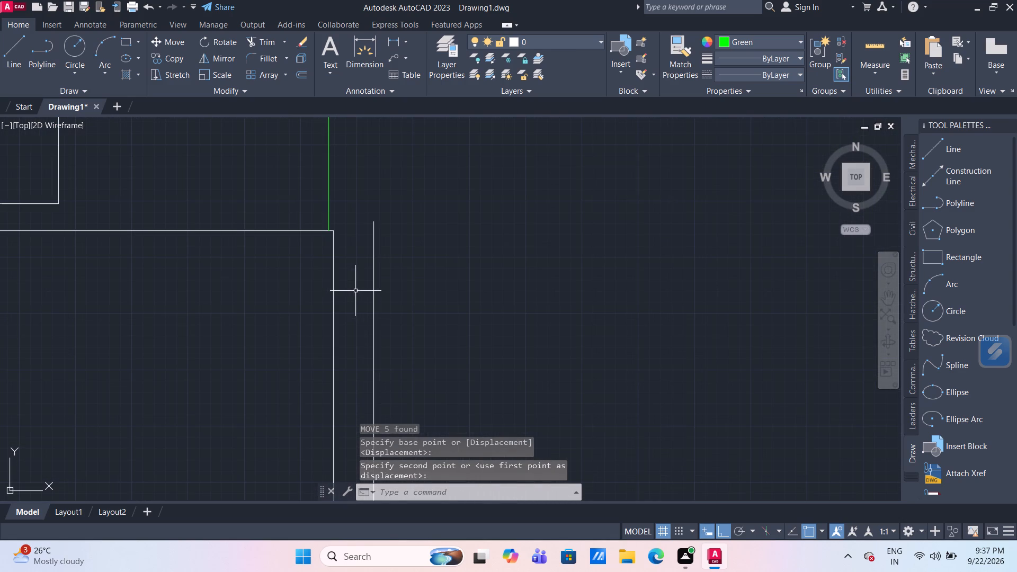
pyautogui.click(350, 277)
pyautogui.click(323, 266)
pyautogui.moveTo(312, 263); pyautogui.dragTo(292, 248)
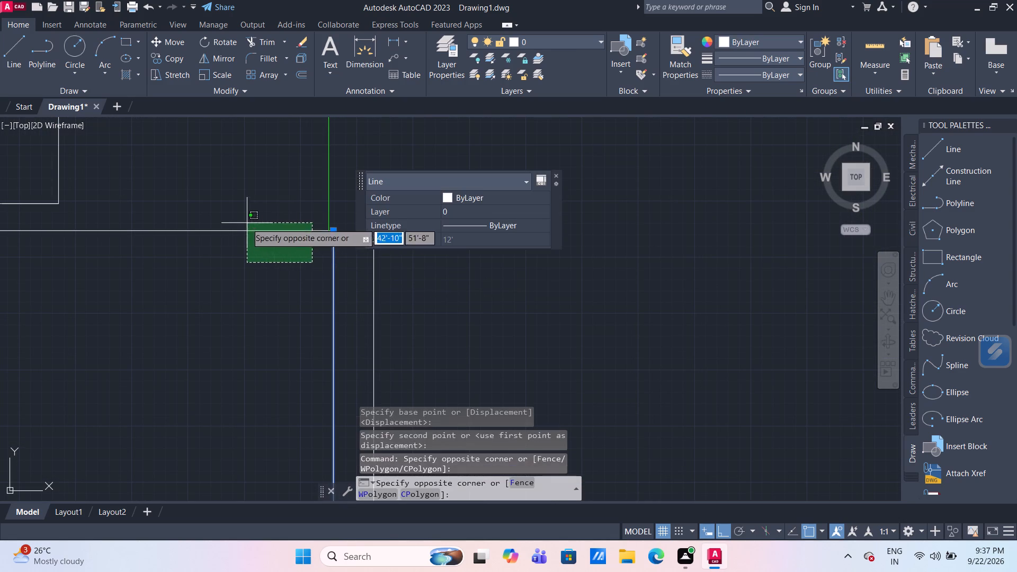
pyautogui.click(239, 216)
pyautogui.scroll(-4, 239, 216)
pyautogui.scroll(4, 139, 327)
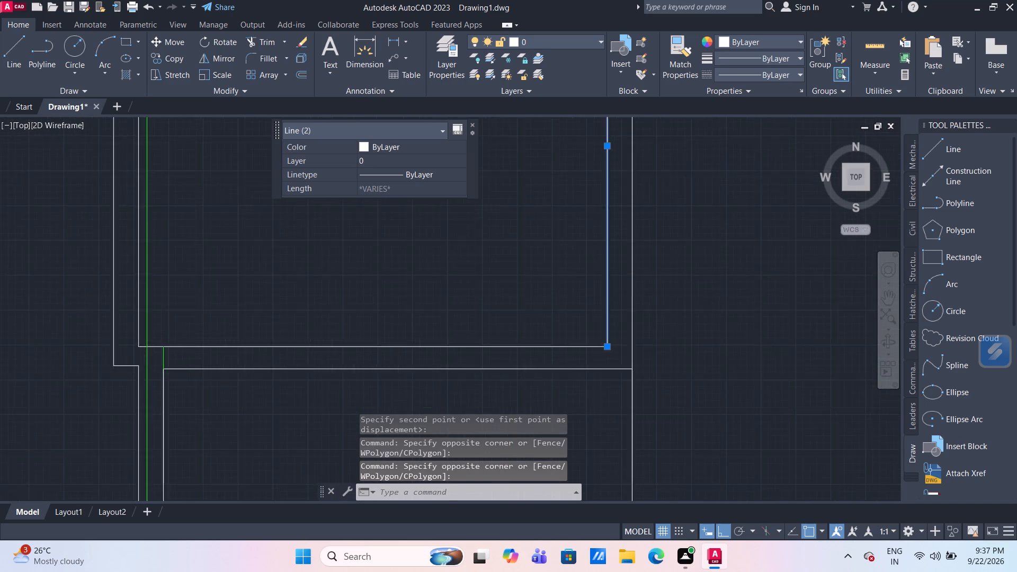
pyautogui.scroll(1, 139, 362)
pyautogui.moveTo(145, 344); pyautogui.dragTo(144, 336)
pyautogui.click(129, 300)
pyautogui.scroll(-2, 176, 266)
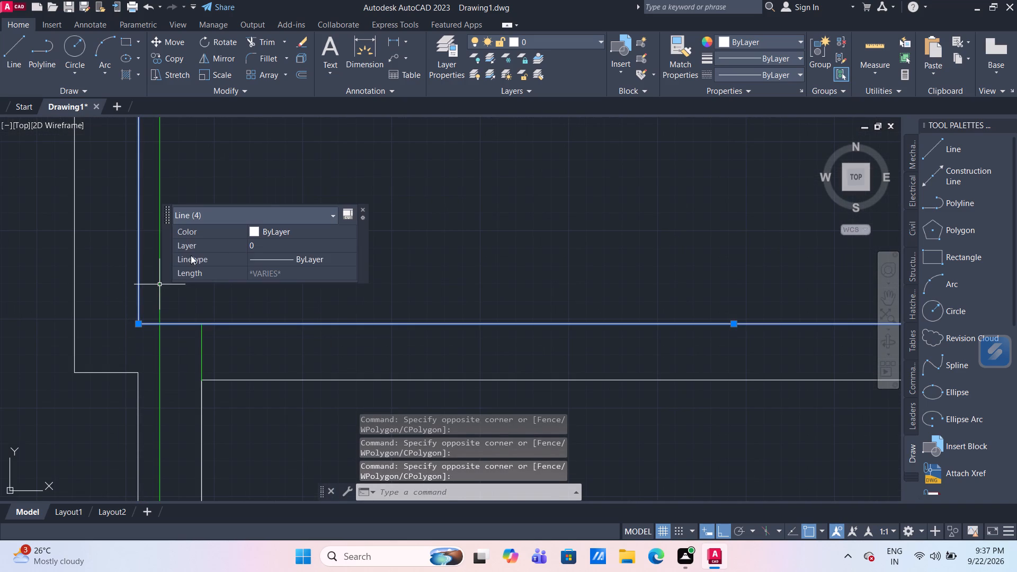
pyautogui.scroll(-1, 271, 179)
pyautogui.scroll(-3, 422, 181)
pyautogui.moveTo(465, 227); pyautogui.dragTo(494, 300, button='middle')
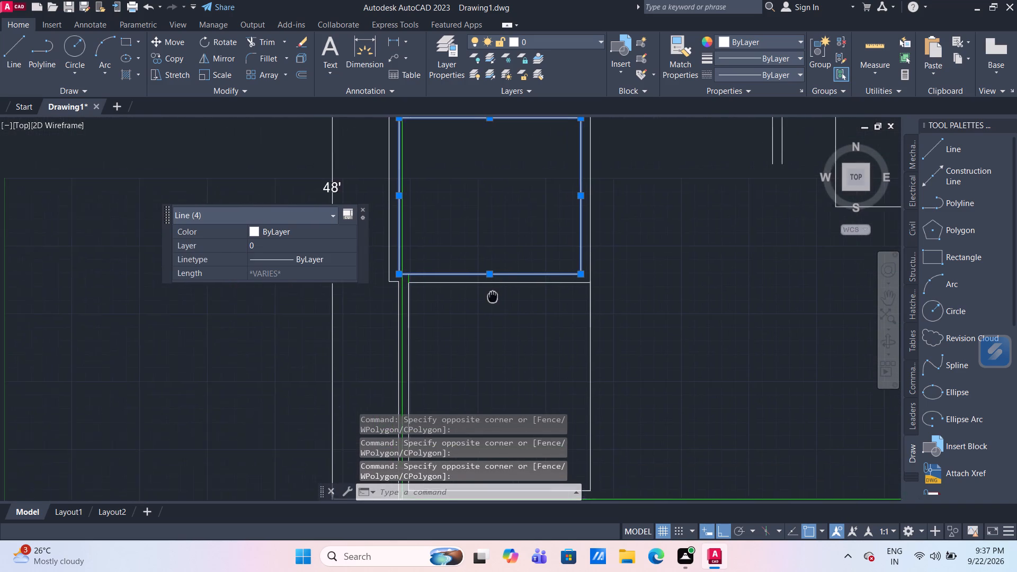
pyautogui.moveTo(494, 300); pyautogui.dragTo(499, 318, button='middle')
pyautogui.scroll(1, 497, 199)
pyautogui.moveTo(511, 237); pyautogui.dragTo(482, 408, button='middle')
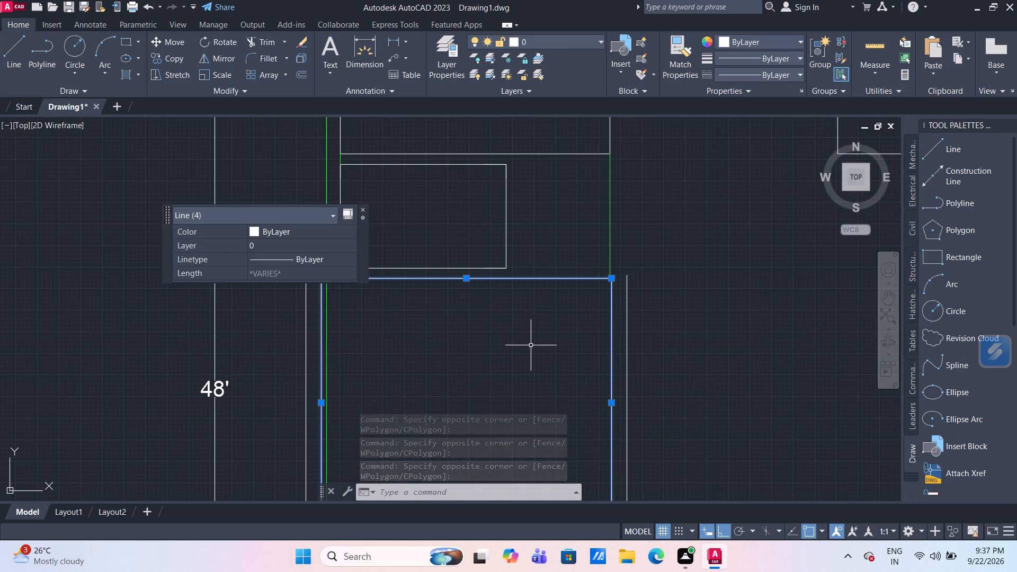
pyautogui.scroll(2, 531, 345)
pyautogui.moveTo(531, 345); pyautogui.dragTo(493, 371, button='middle')
pyautogui.press('m')
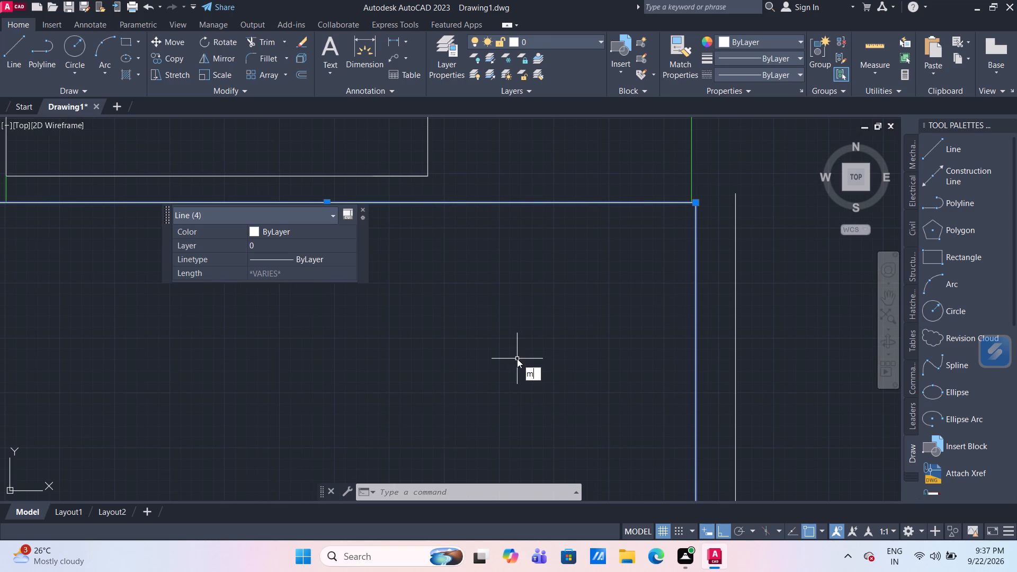
pyautogui.press('Return')
pyautogui.scroll(3, 702, 198)
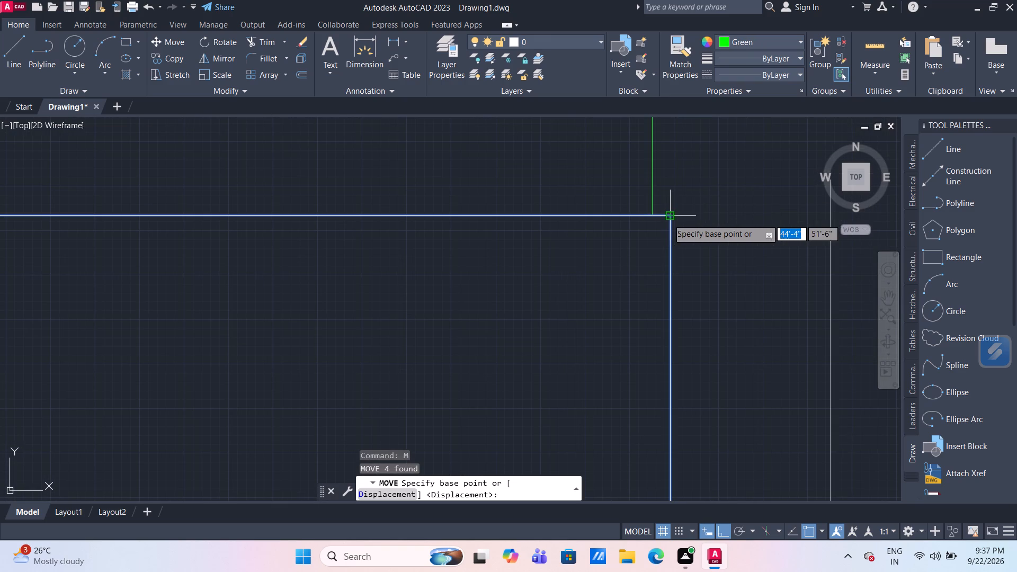
pyautogui.click(668, 219)
pyautogui.click(649, 218)
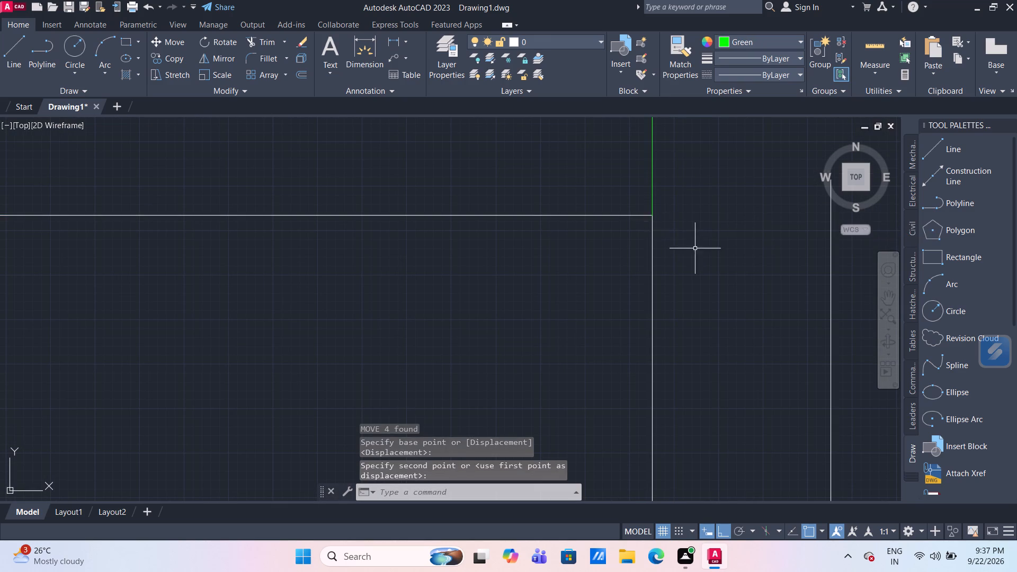
# Delete the short stray vertical line just inside the upper-left corner of the 14' wide room.
pyautogui.scroll(-4, 695, 248)
pyautogui.scroll(1, 212, 271)
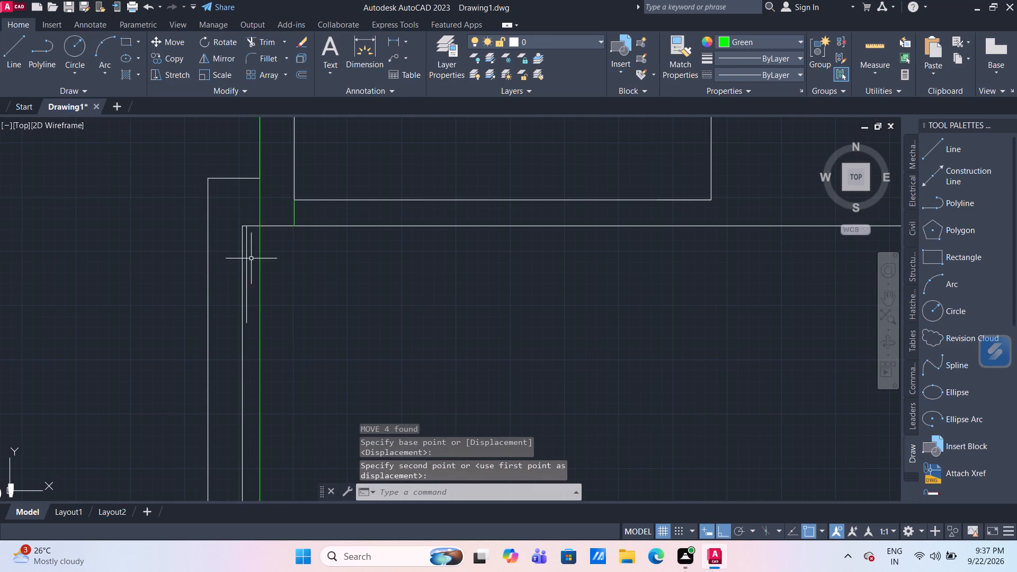
pyautogui.click(247, 265)
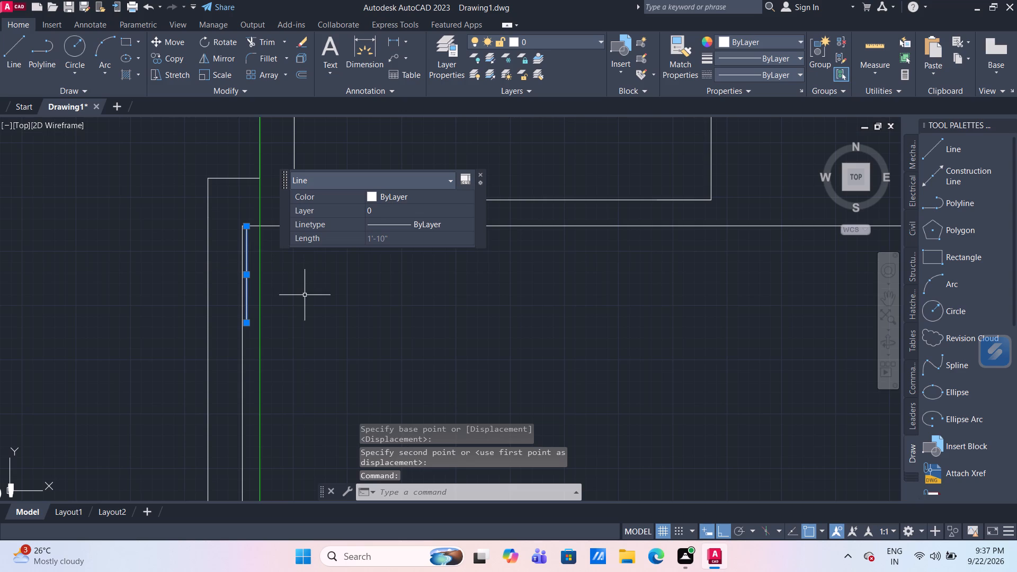
pyautogui.press('Delete')
# Examine how the moved 14' wide room and the lower-left room line up with each other and the green boundary.
pyautogui.scroll(-2, 305, 295)
pyautogui.moveTo(336, 343); pyautogui.dragTo(302, 248, button='middle')
pyautogui.scroll(-1, 336, 343)
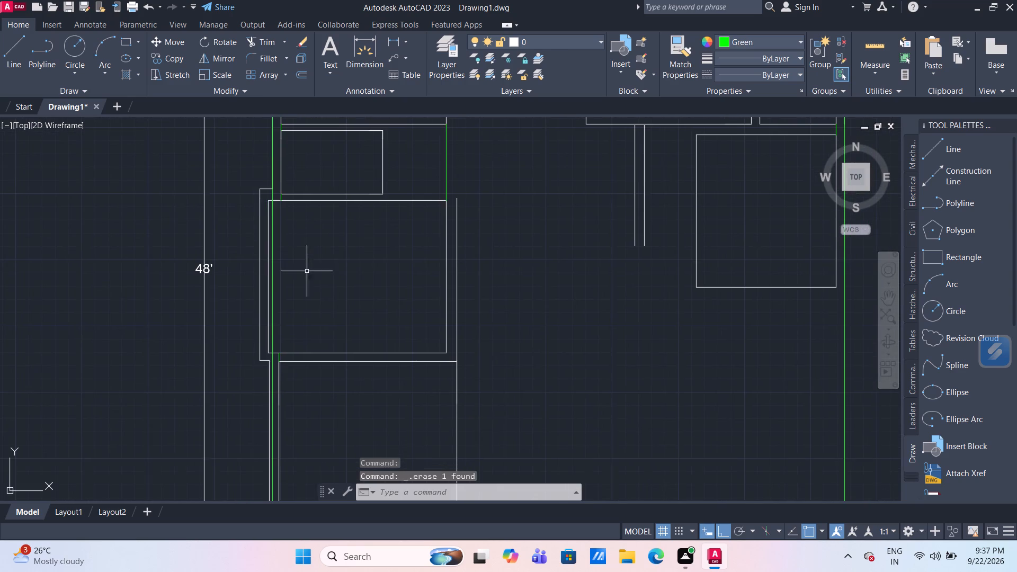
pyautogui.scroll(2, 316, 357)
pyautogui.moveTo(284, 357); pyautogui.dragTo(283, 294, button='middle')
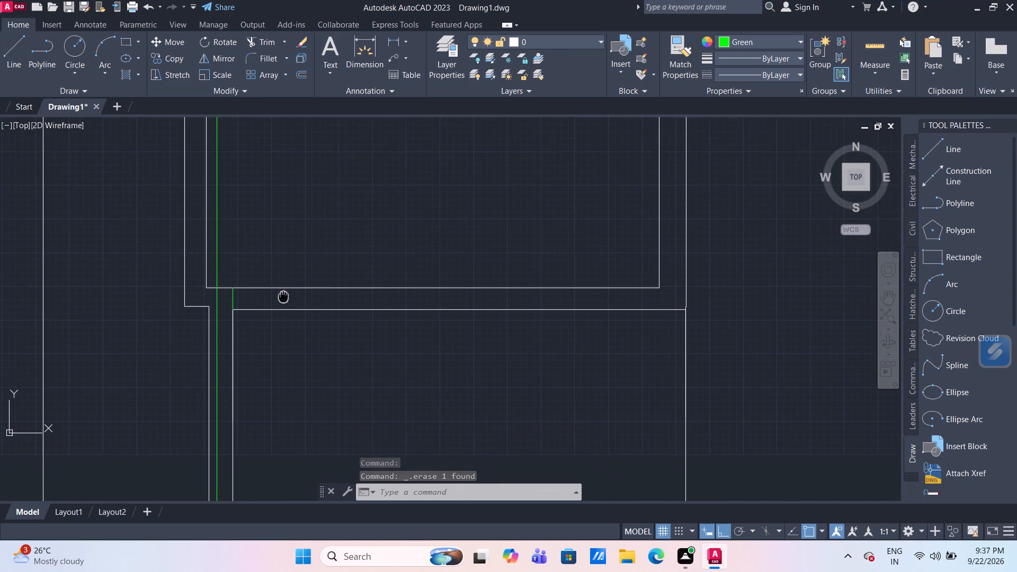
pyautogui.moveTo(283, 294); pyautogui.dragTo(283, 290, button='middle')
pyautogui.scroll(-2, 271, 355)
pyautogui.moveTo(278, 372); pyautogui.dragTo(278, 312, button='middle')
pyautogui.scroll(2, 265, 328)
pyautogui.scroll(-1, 264, 326)
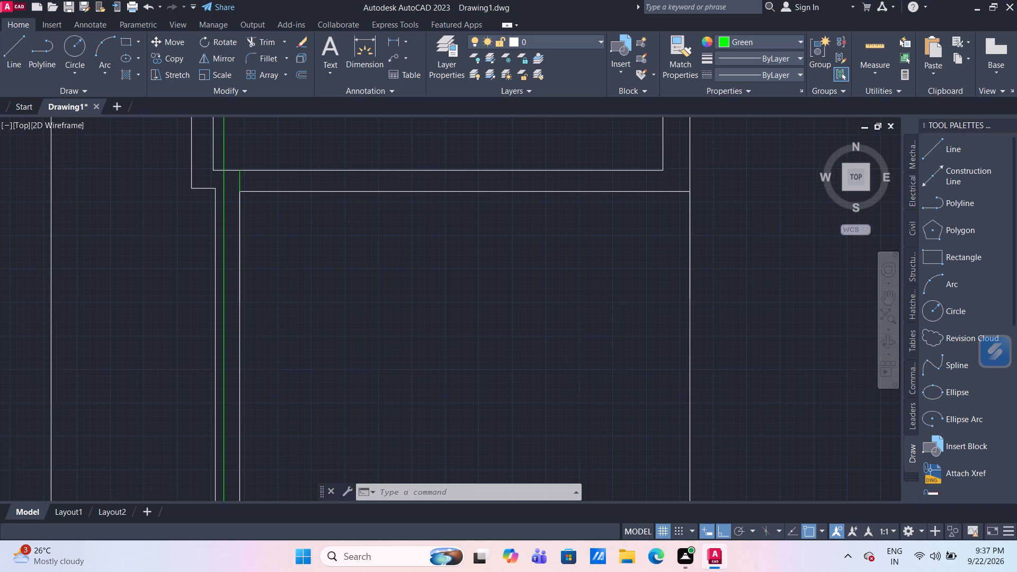
pyautogui.scroll(-2, 264, 326)
pyautogui.scroll(1, 271, 318)
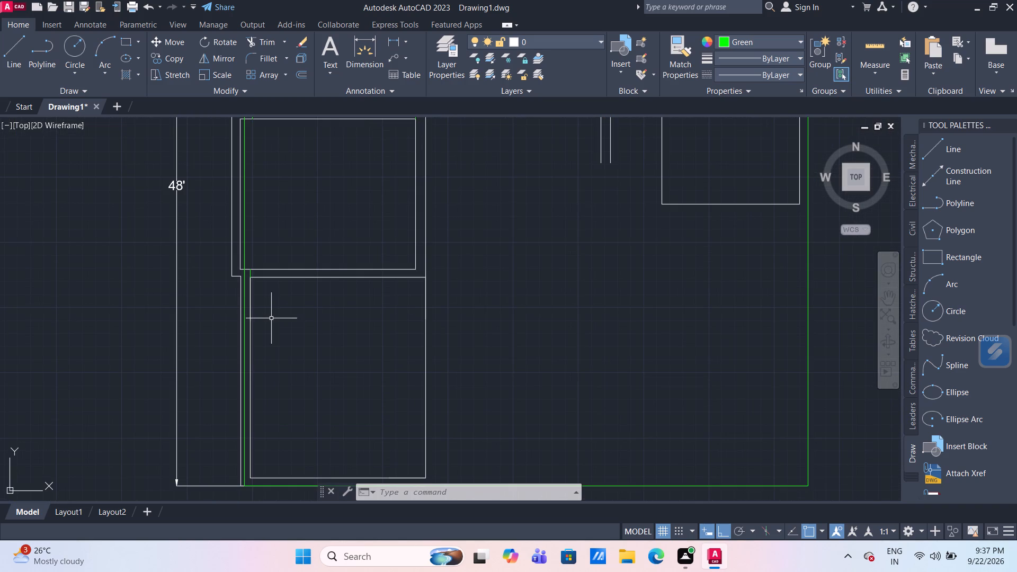
pyautogui.moveTo(277, 324); pyautogui.dragTo(273, 310, button='middle')
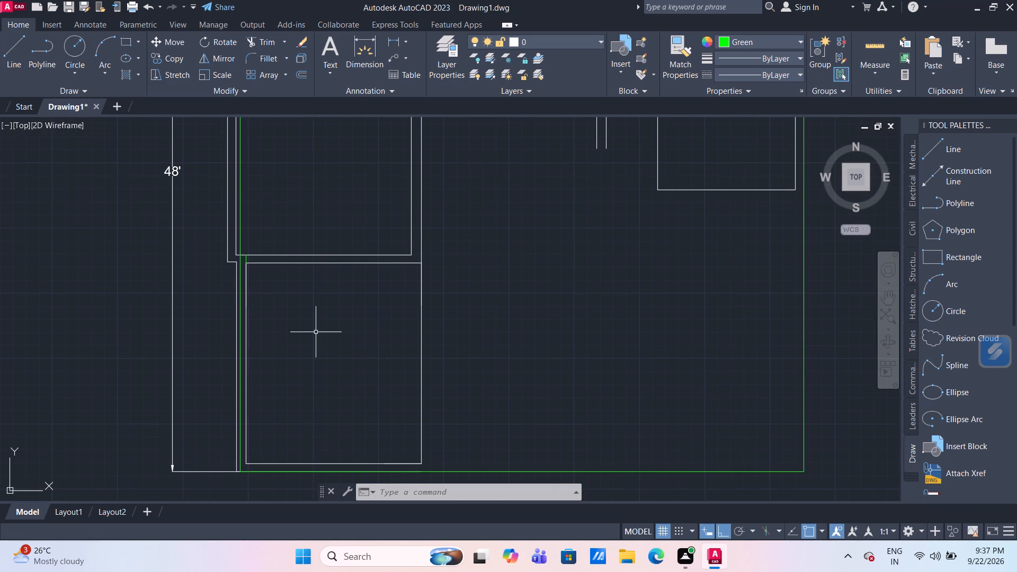
pyautogui.moveTo(322, 332); pyautogui.dragTo(323, 360, button='middle')
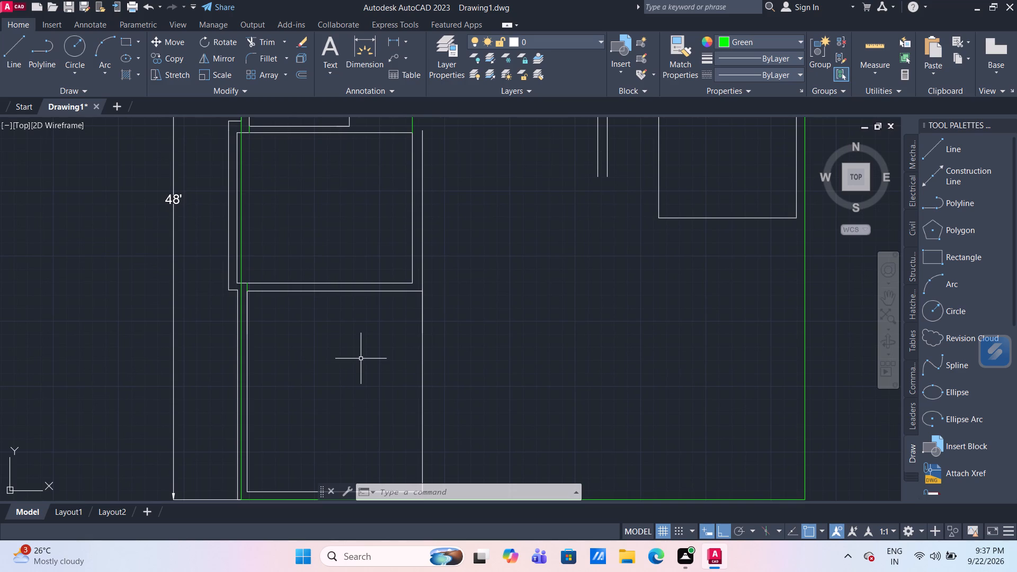
pyautogui.moveTo(328, 227); pyautogui.dragTo(329, 306, button='middle')
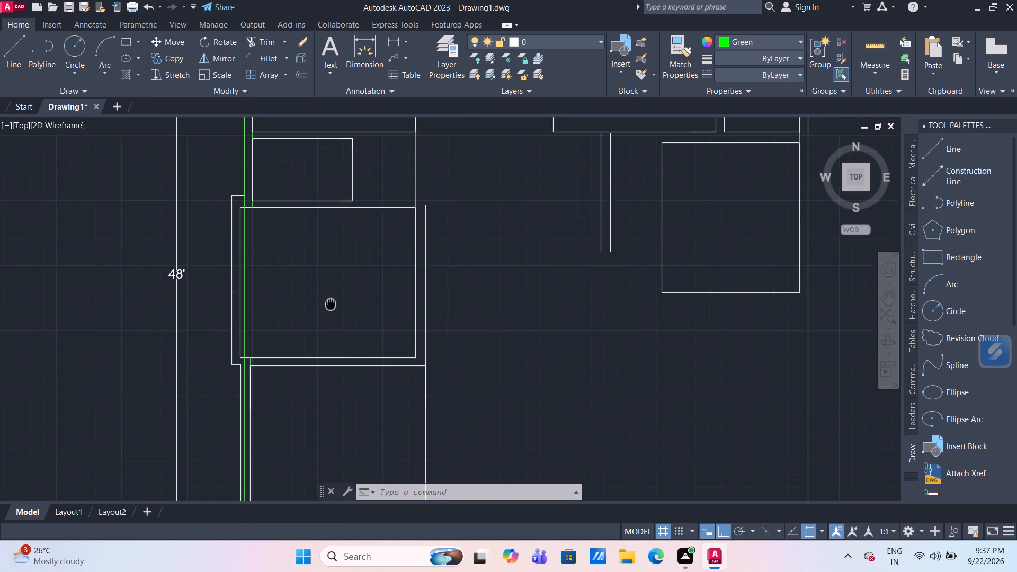
pyautogui.moveTo(329, 306); pyautogui.dragTo(320, 321, button='middle')
pyautogui.scroll(-1, 320, 321)
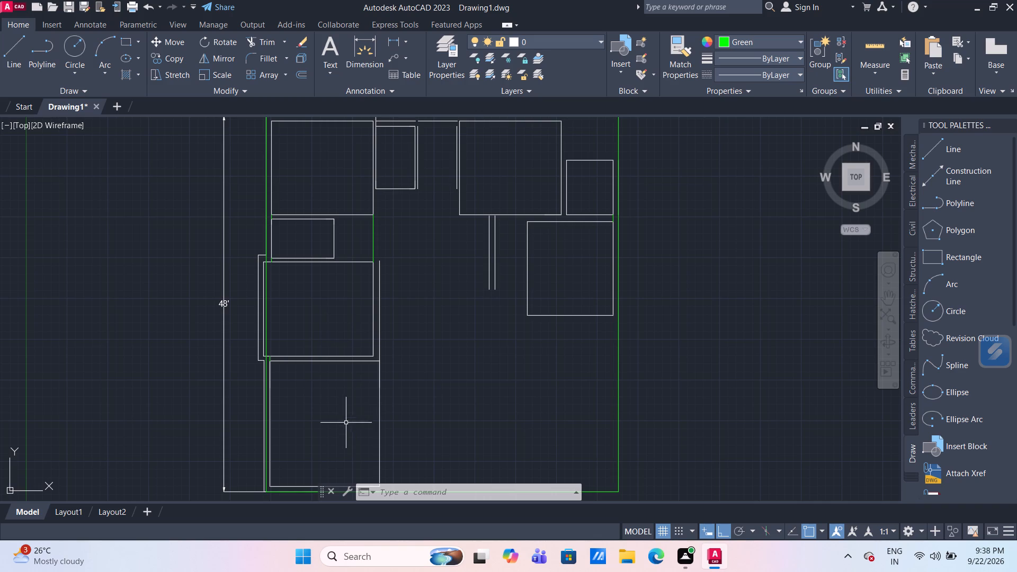
# Delete the short line overlapping the upper part of the lower-left room's left edge.
pyautogui.scroll(2, 342, 409)
pyautogui.moveTo(342, 407); pyautogui.dragTo(349, 332, button='middle')
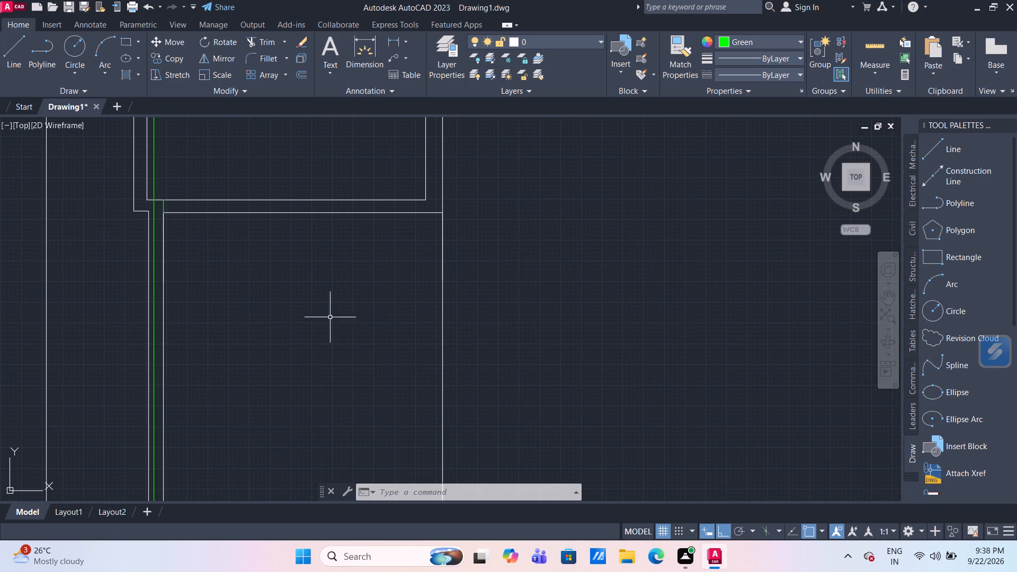
pyautogui.scroll(2, 176, 255)
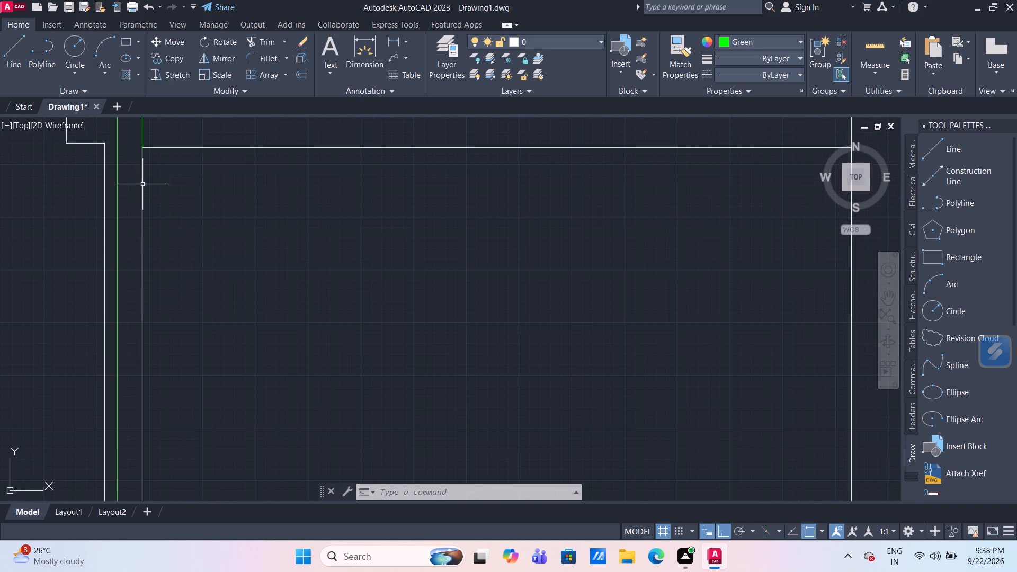
pyautogui.click(142, 184)
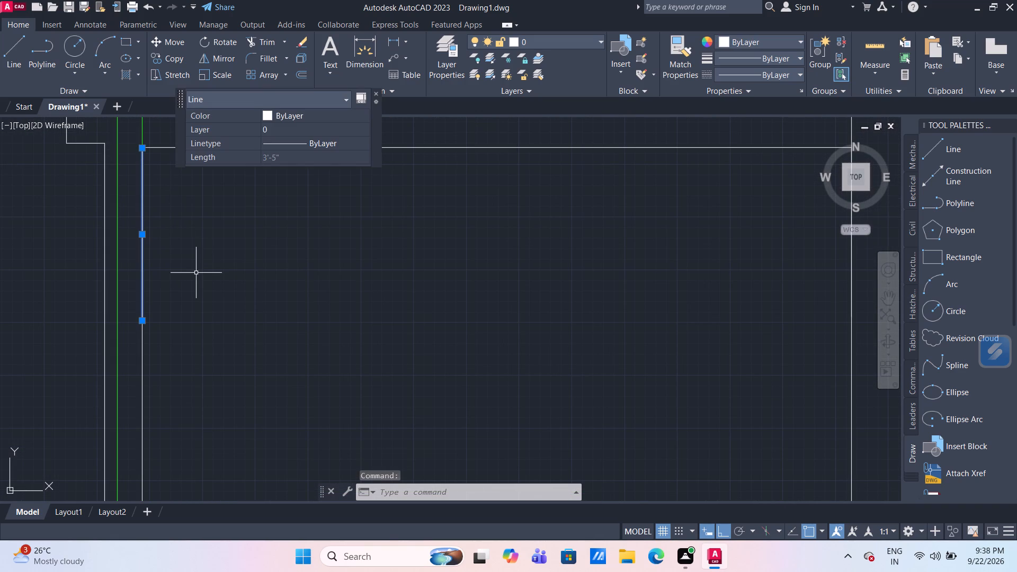
pyautogui.press('Delete')
# Measure the width and height of the lower-left room with the quick measure tool.
pyautogui.scroll(-3, 196, 273)
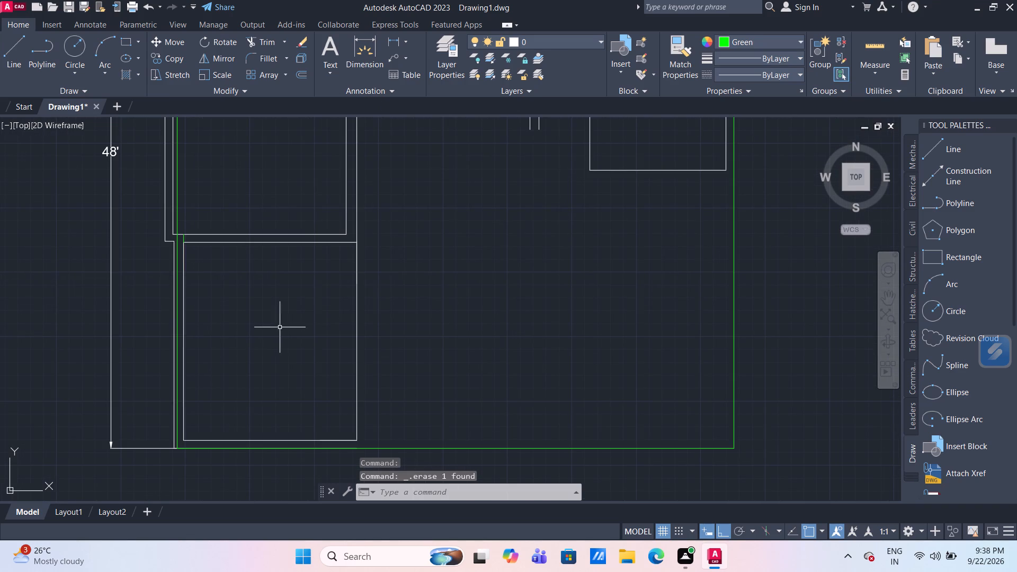
pyautogui.scroll(1, 313, 313)
pyautogui.moveTo(313, 313); pyautogui.dragTo(297, 273, button='middle')
pyautogui.scroll(-1, 297, 273)
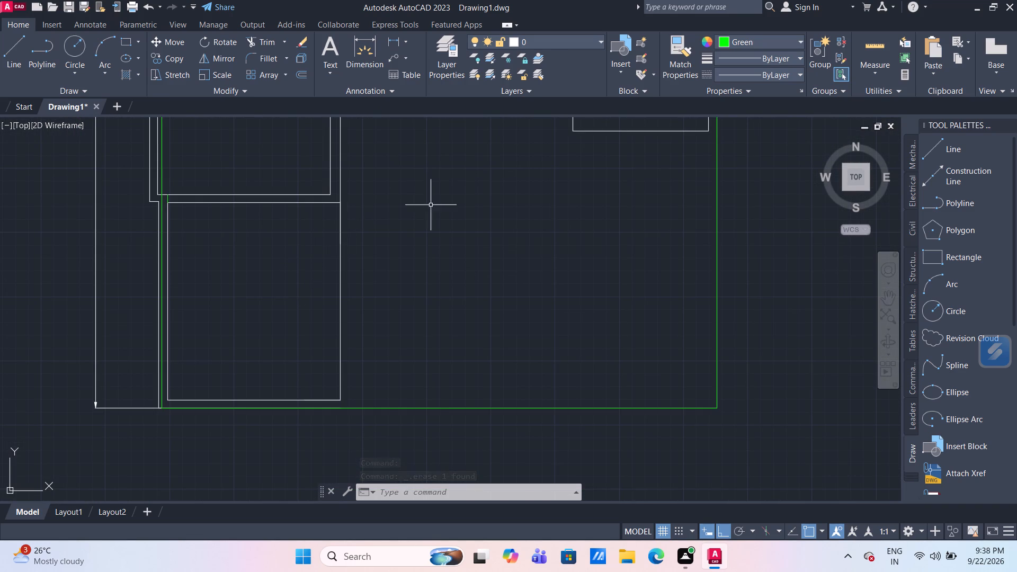
pyautogui.click(873, 42)
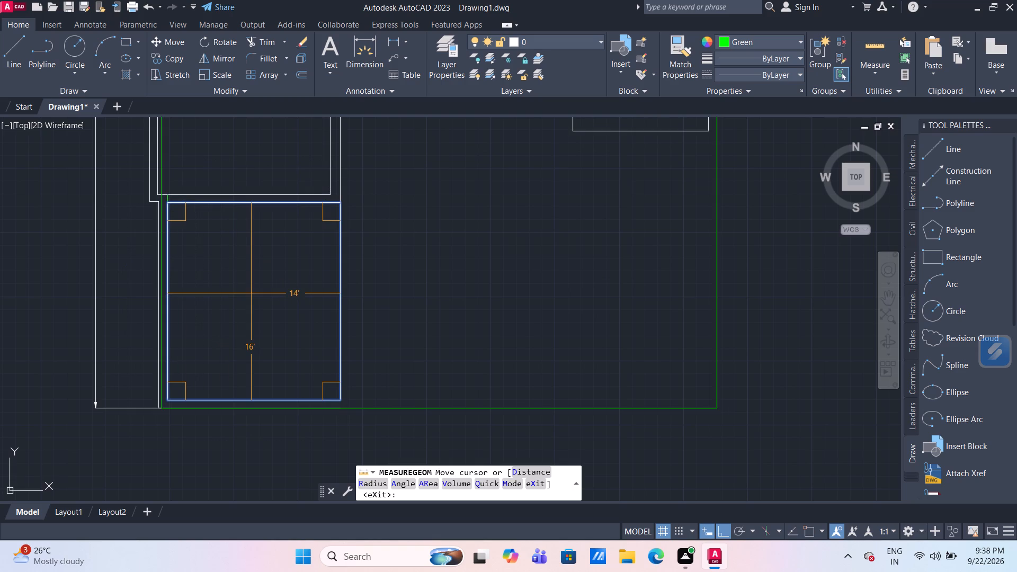
pyautogui.press('Escape')
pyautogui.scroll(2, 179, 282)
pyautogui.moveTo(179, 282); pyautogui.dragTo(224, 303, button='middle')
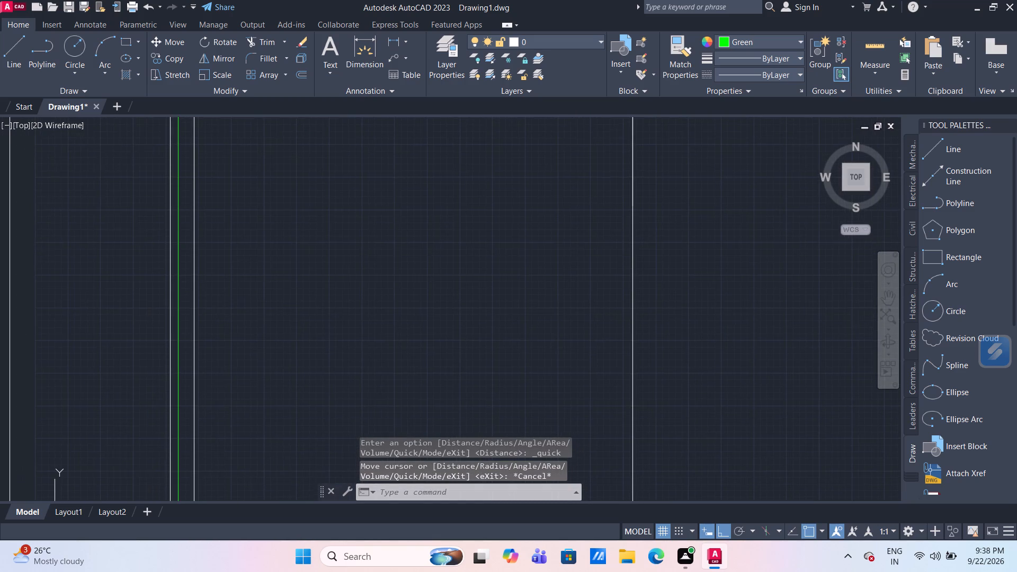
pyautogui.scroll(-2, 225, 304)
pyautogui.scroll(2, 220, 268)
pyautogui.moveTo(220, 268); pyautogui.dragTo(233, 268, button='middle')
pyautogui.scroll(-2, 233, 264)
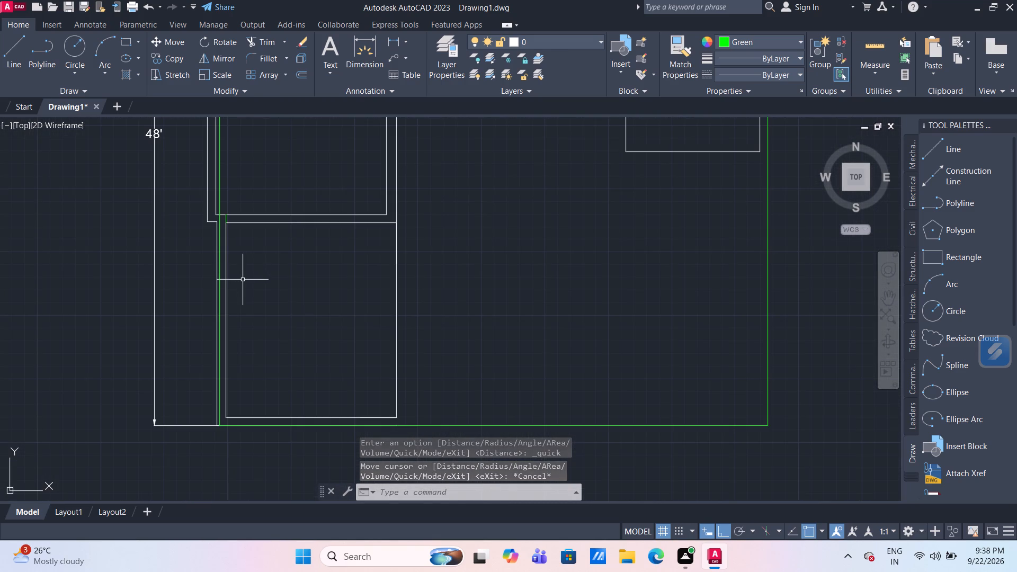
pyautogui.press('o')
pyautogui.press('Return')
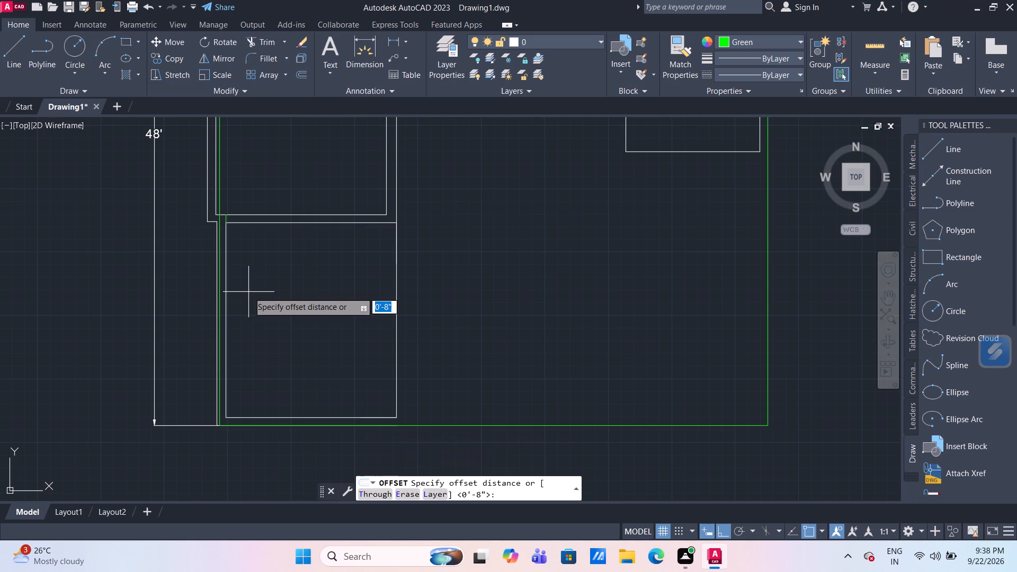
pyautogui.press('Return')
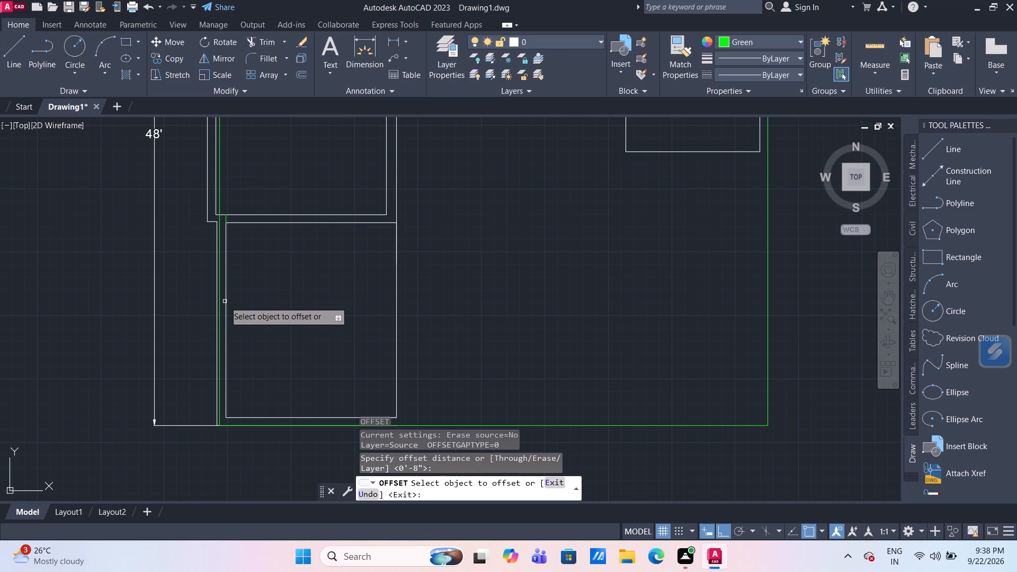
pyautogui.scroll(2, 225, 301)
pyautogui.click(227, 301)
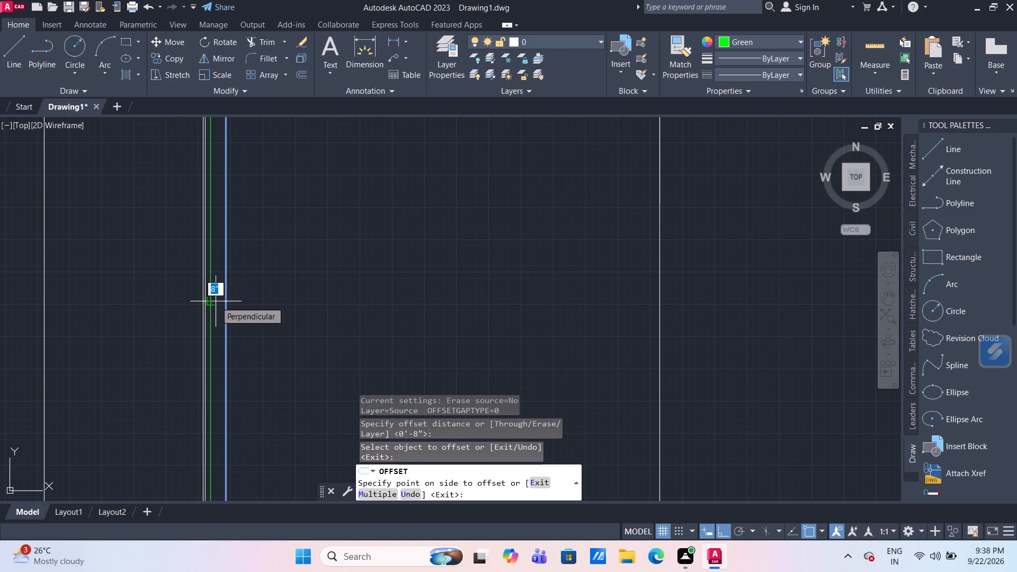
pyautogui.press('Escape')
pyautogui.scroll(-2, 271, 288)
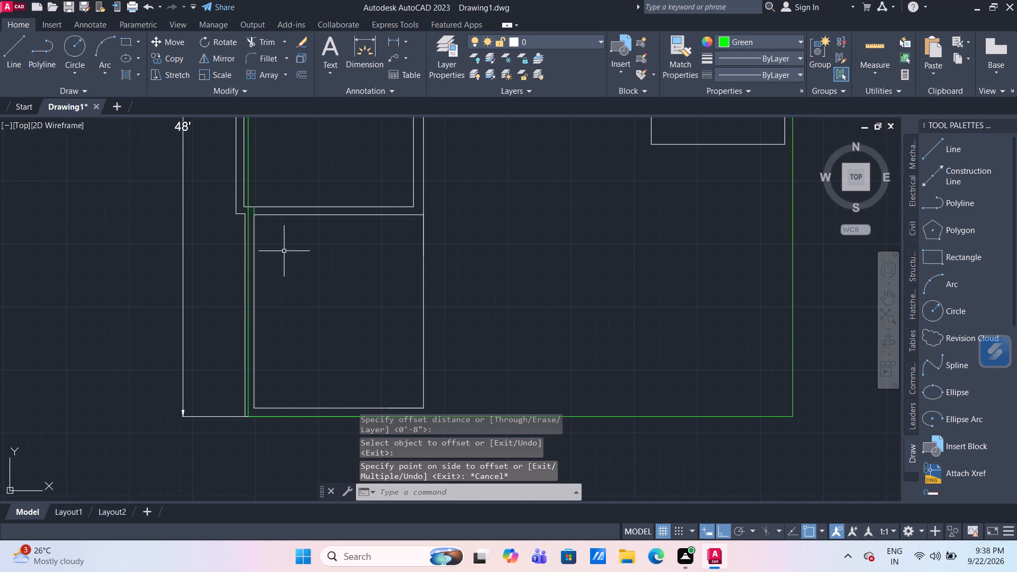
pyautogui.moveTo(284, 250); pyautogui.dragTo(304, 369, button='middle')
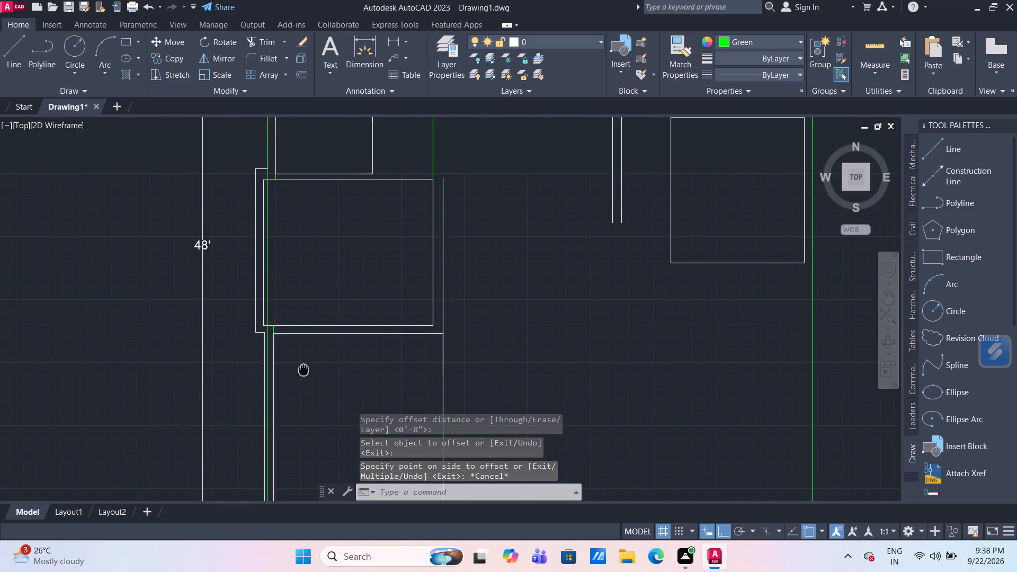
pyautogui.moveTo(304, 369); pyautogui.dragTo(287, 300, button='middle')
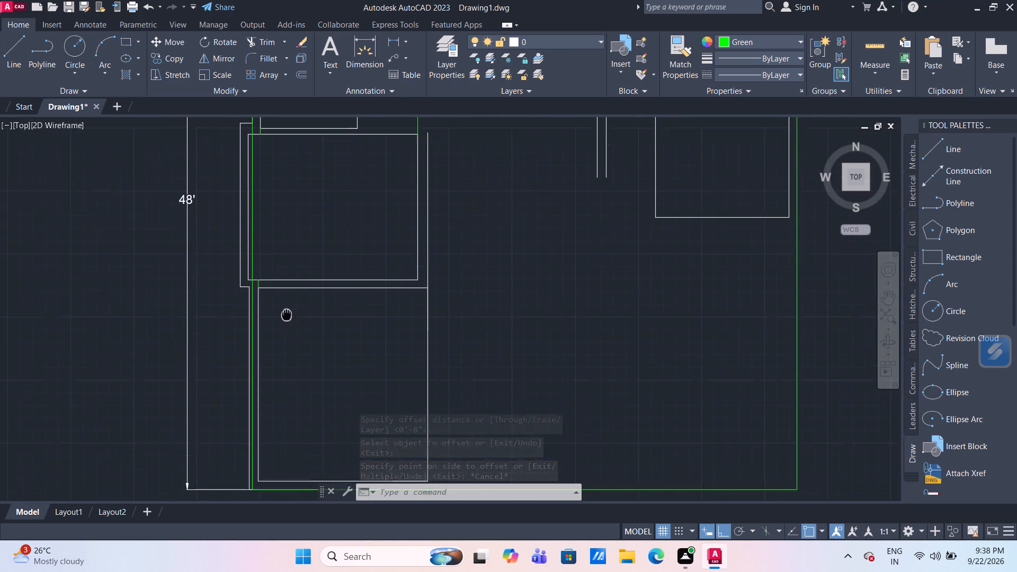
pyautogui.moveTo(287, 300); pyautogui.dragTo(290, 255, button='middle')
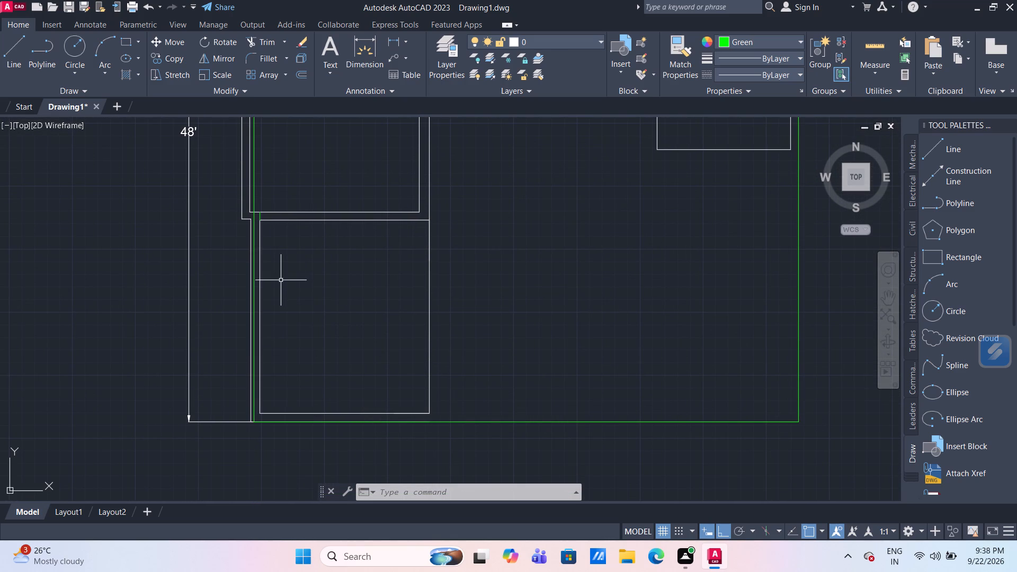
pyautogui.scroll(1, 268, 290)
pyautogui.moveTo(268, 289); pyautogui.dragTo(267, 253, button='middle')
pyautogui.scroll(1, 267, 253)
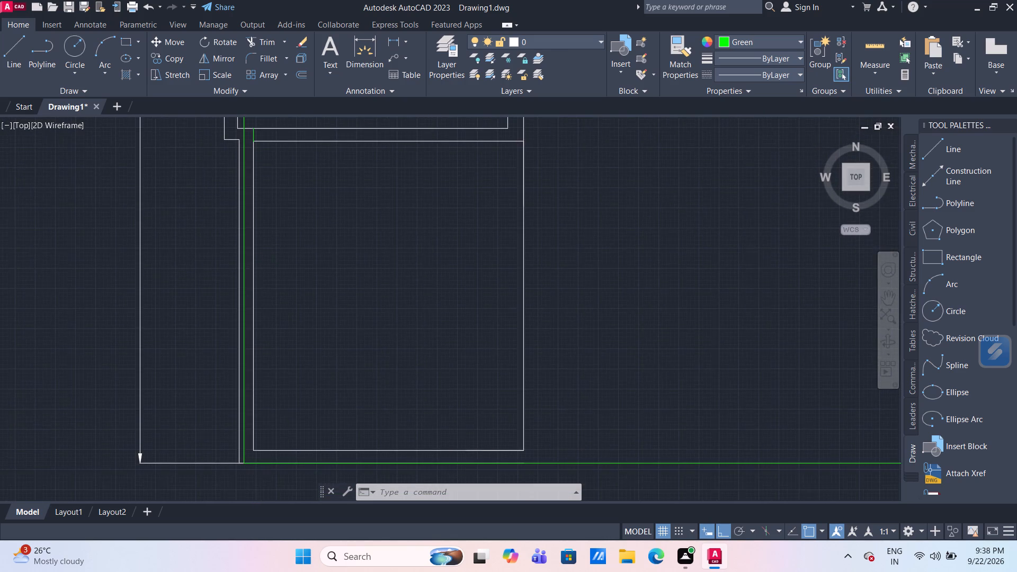
# Offset the lower-left room's left edge 8" outward, toward the outside of the green boundary.
pyautogui.scroll(-2, 267, 253)
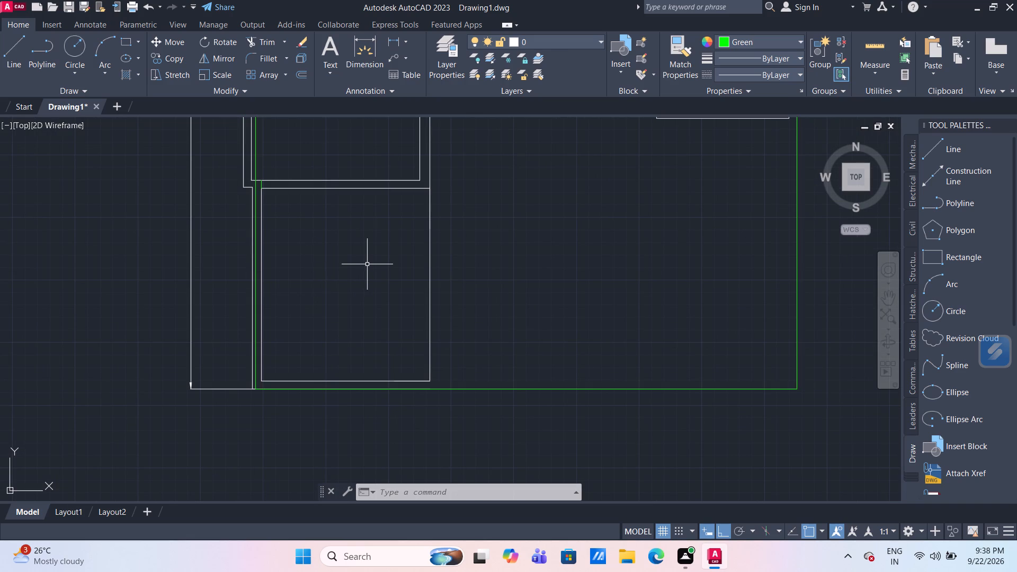
pyautogui.press('o')
pyautogui.press('Return')
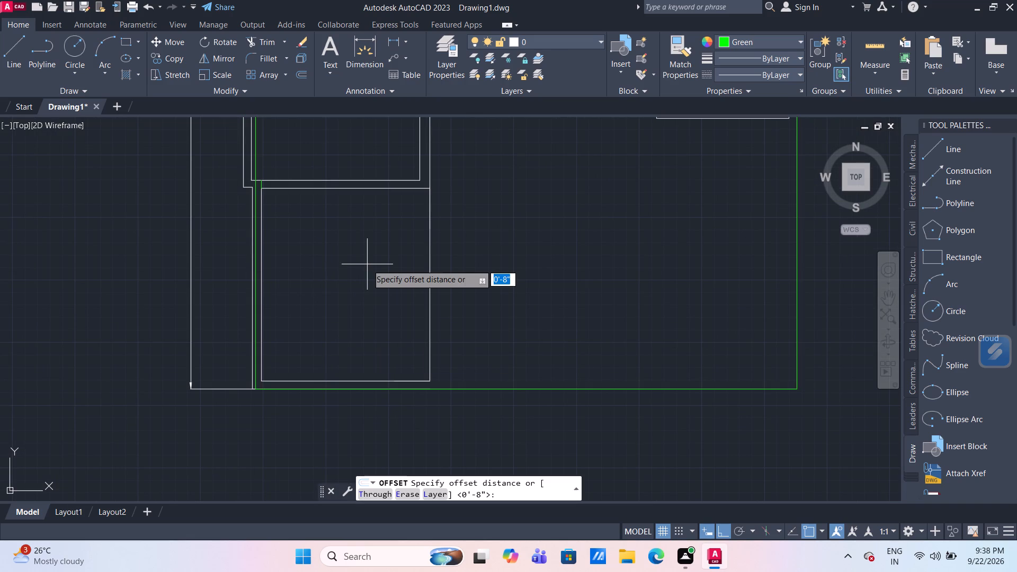
pyautogui.press('Return')
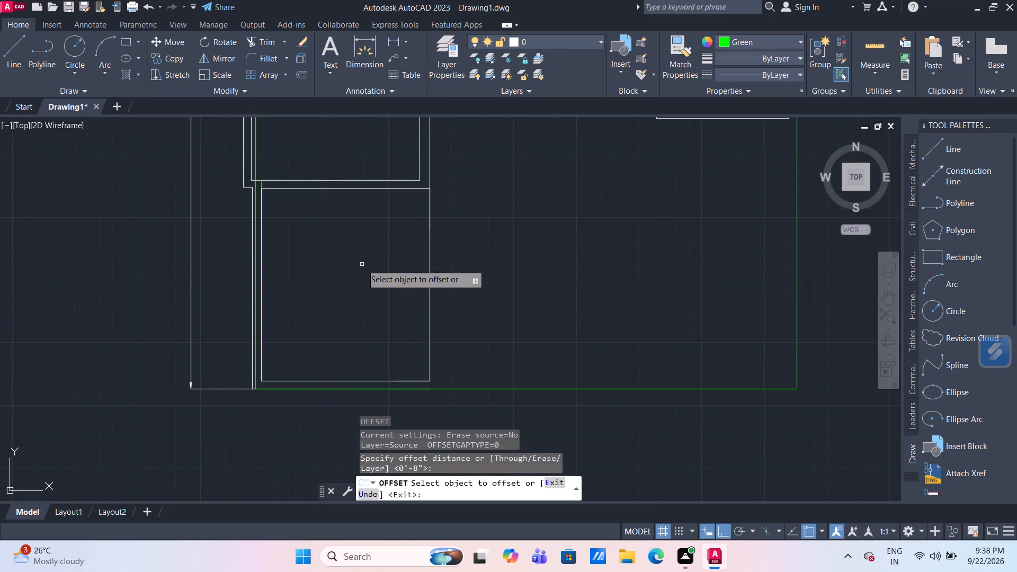
pyautogui.scroll(2, 289, 264)
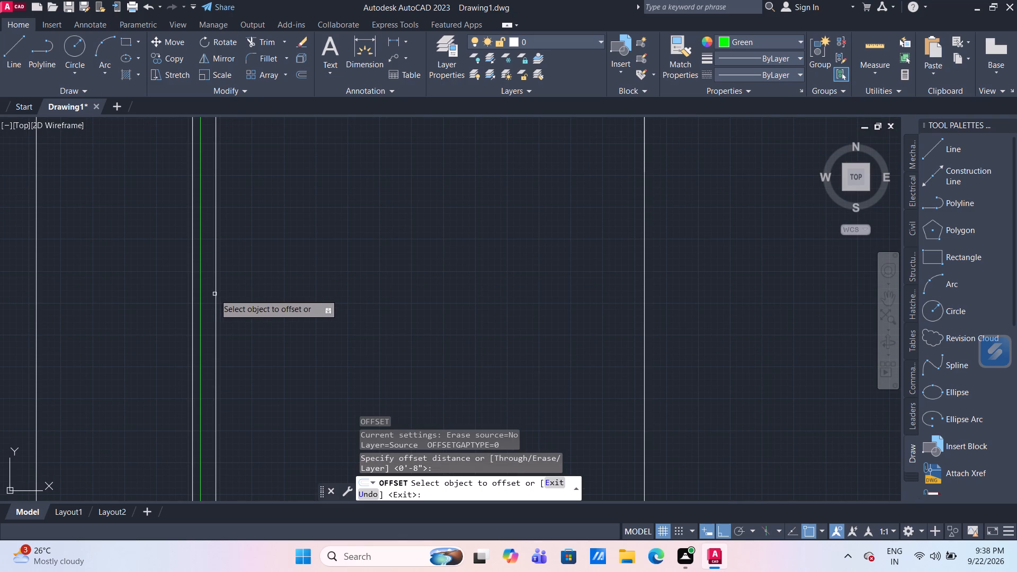
pyautogui.moveTo(215, 294); pyautogui.dragTo(207, 293)
pyautogui.click(196, 291)
pyautogui.scroll(-2, 279, 311)
pyautogui.moveTo(284, 322); pyautogui.dragTo(284, 293, button='middle')
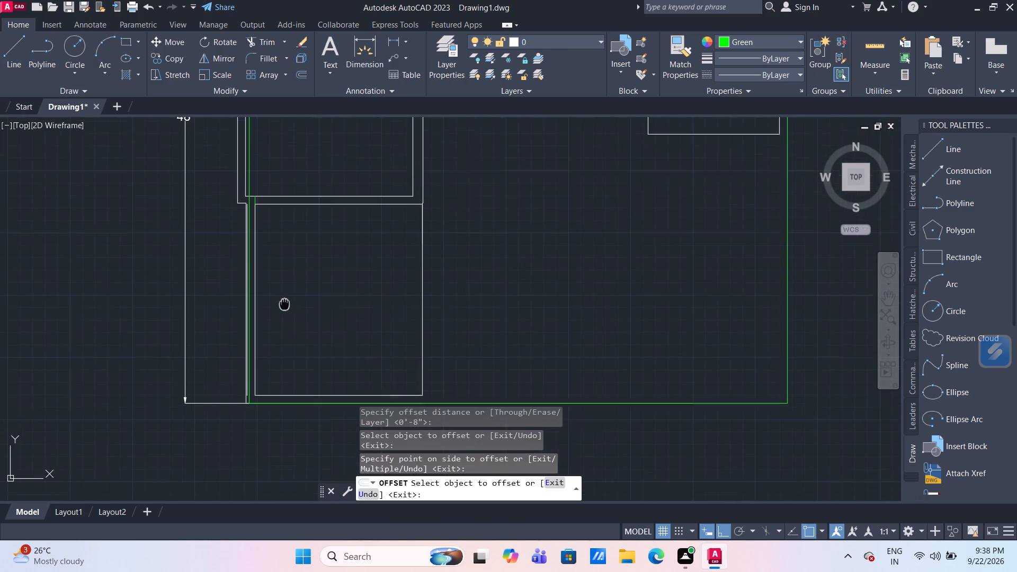
pyautogui.moveTo(284, 293); pyautogui.dragTo(283, 267, button='middle')
pyautogui.scroll(2, 237, 332)
pyautogui.press('Escape')
# Delete the 16'-9" vertical line running just outside the new offset line beside the lower-left room.
pyautogui.scroll(2, 252, 324)
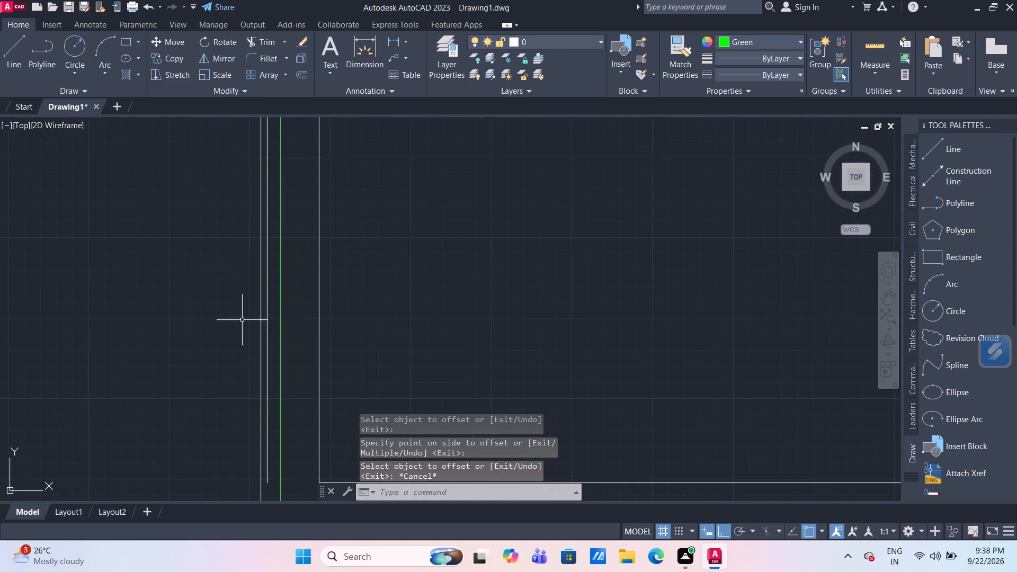
pyautogui.scroll(-4, 218, 285)
pyautogui.scroll(2, 221, 215)
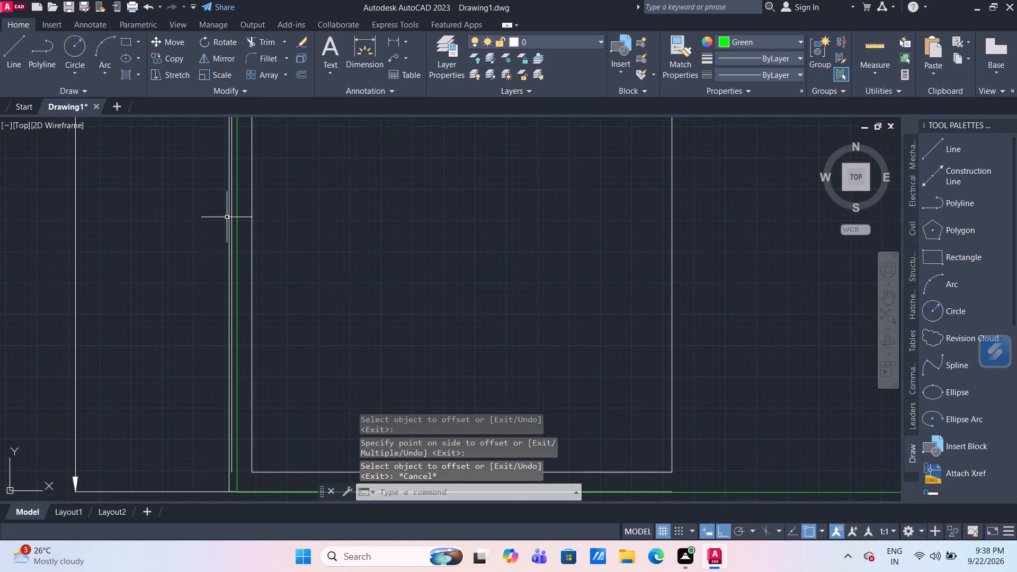
pyautogui.click(228, 220)
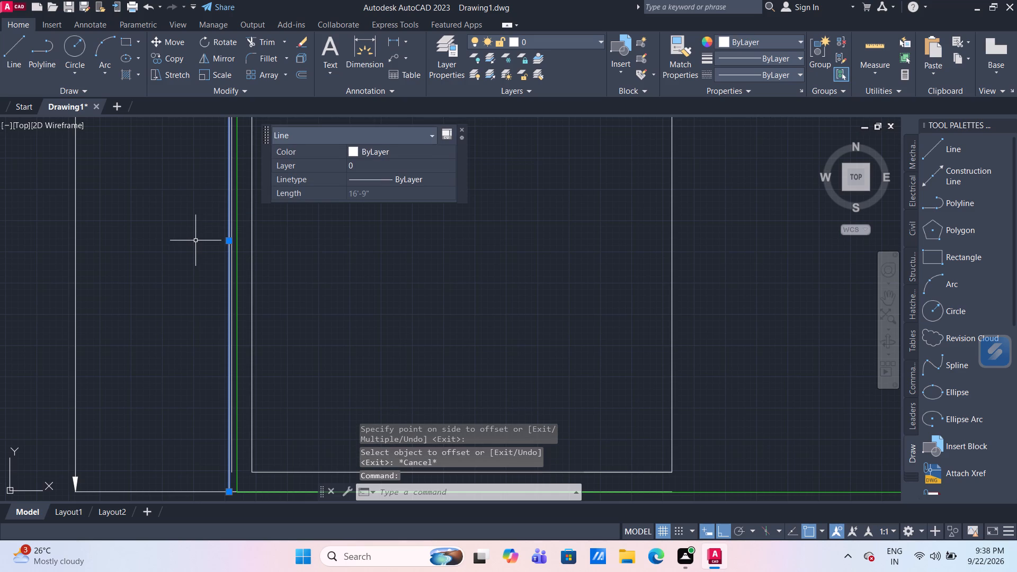
pyautogui.press('Delete')
pyautogui.scroll(-1, 195, 240)
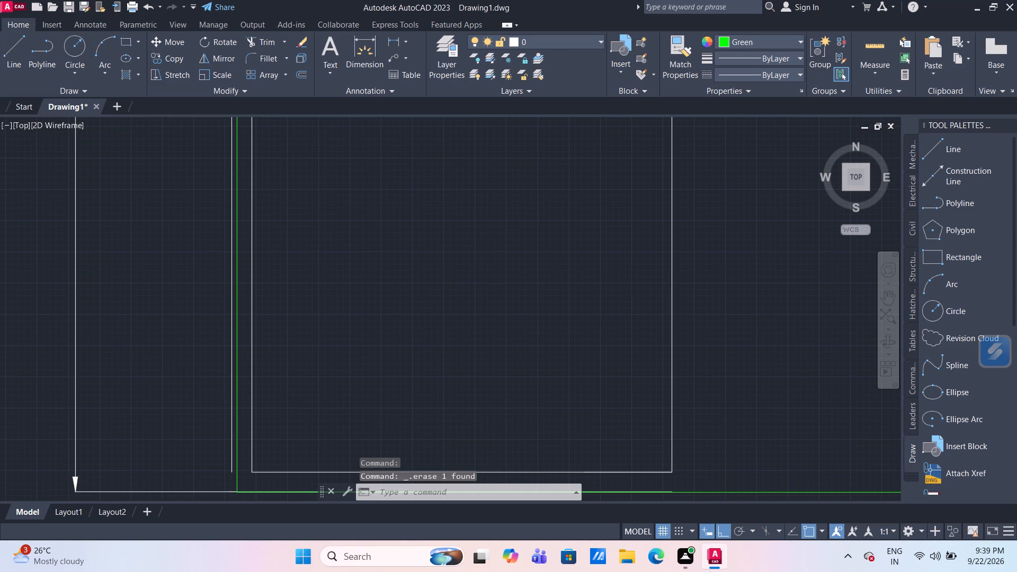
# Delete the vertical line just outside the right edge of the 14' wide room above the lower-left room.
pyautogui.moveTo(194, 235); pyautogui.dragTo(208, 307, button='middle')
pyautogui.scroll(-2, 299, 203)
pyautogui.moveTo(306, 216); pyautogui.dragTo(348, 319, button='middle')
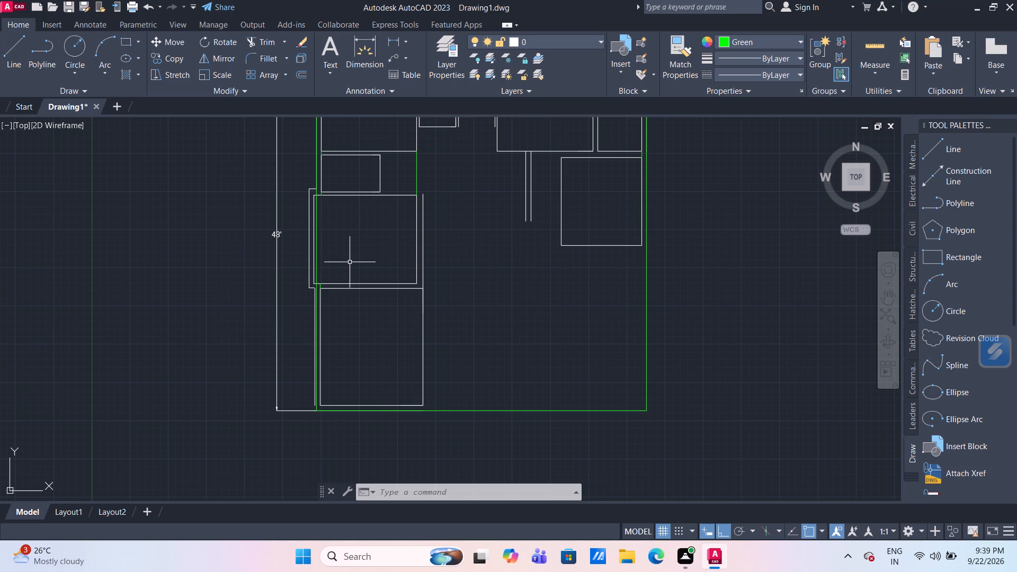
pyautogui.scroll(2, 397, 294)
pyautogui.scroll(-1, 465, 295)
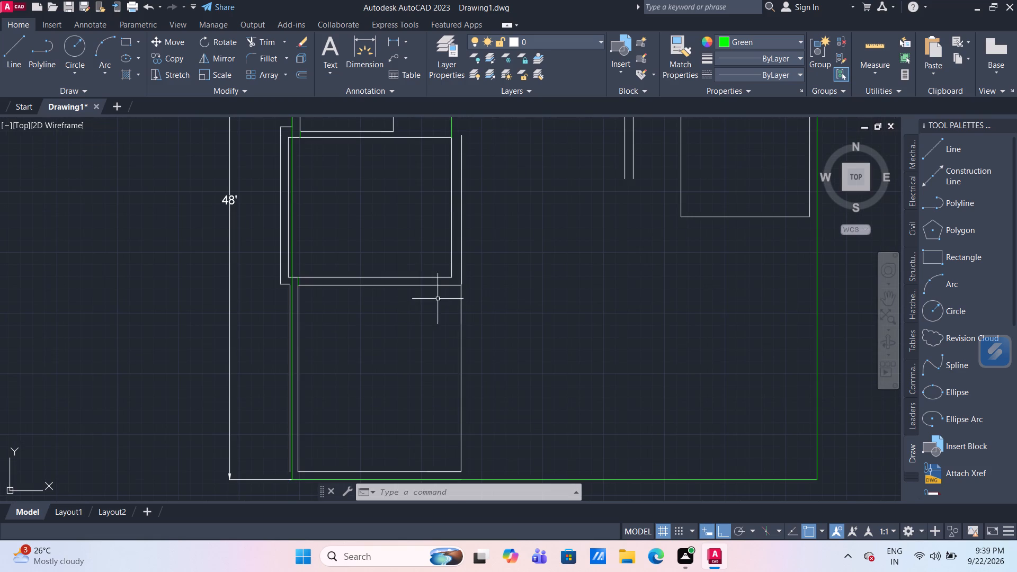
pyautogui.moveTo(348, 297); pyautogui.dragTo(312, 257, button='middle')
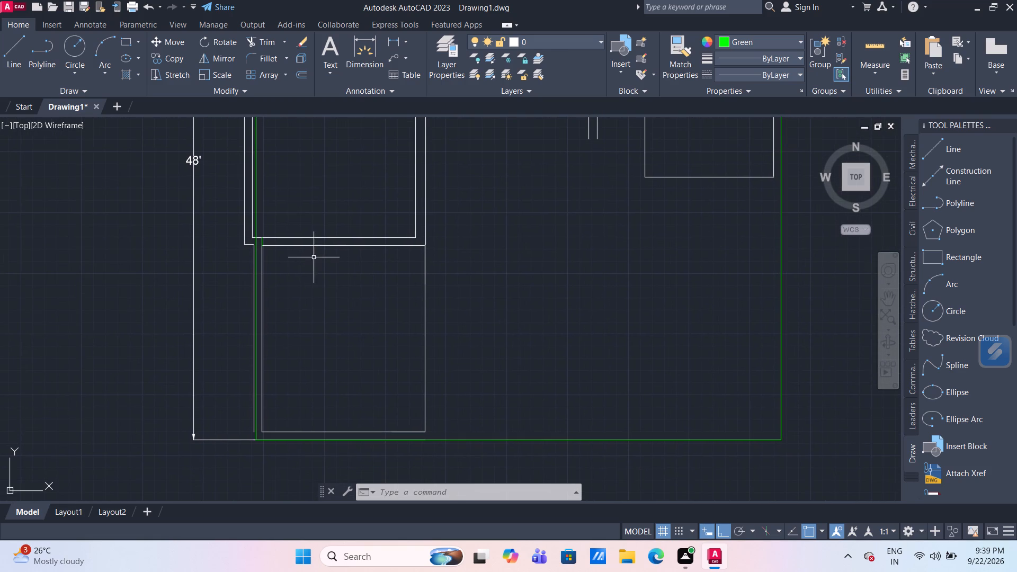
pyautogui.scroll(1, 442, 228)
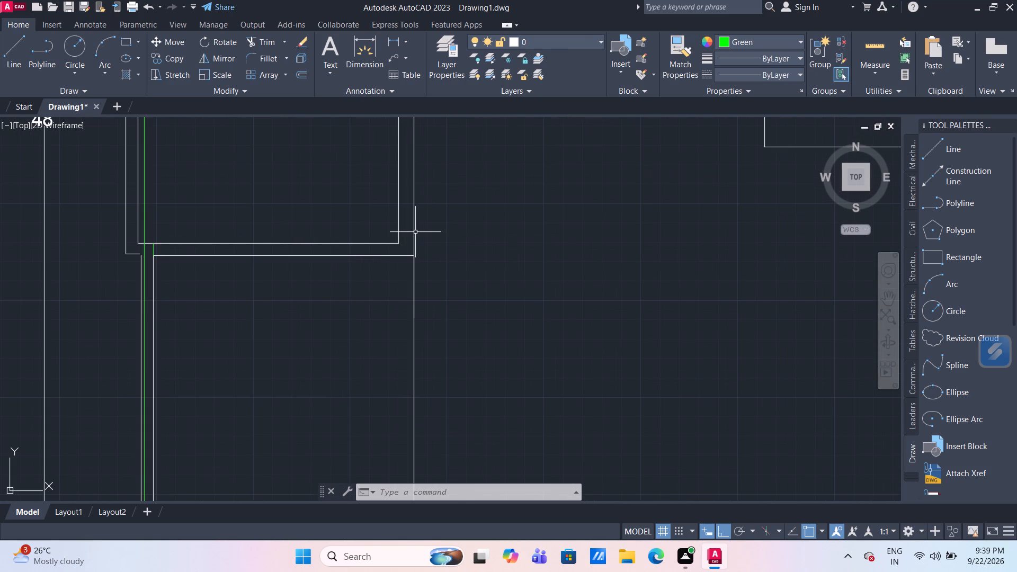
pyautogui.click(414, 232)
pyautogui.press('Delete')
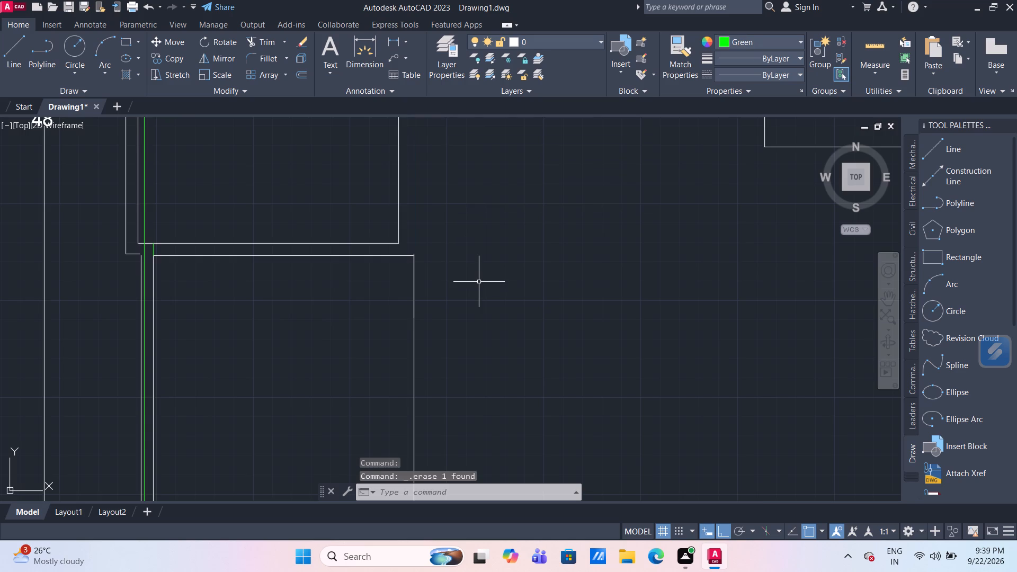
# Measure the gap between the lower-left room's bottom edge and the green boundary with the quick measure tool.
pyautogui.scroll(-1, 479, 282)
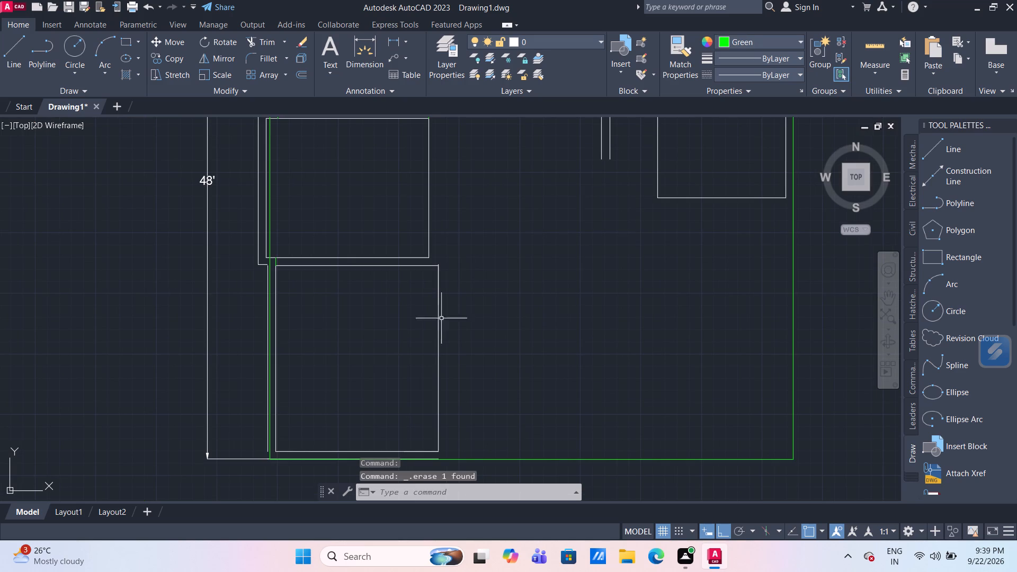
pyautogui.moveTo(361, 363); pyautogui.dragTo(361, 248, button='middle')
pyautogui.scroll(1, 308, 347)
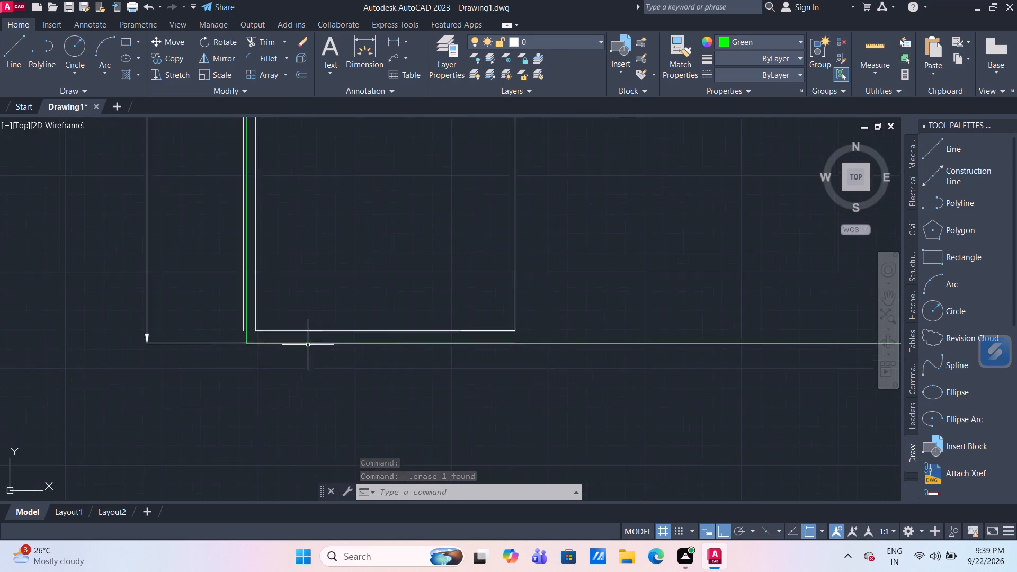
pyautogui.scroll(2, 308, 344)
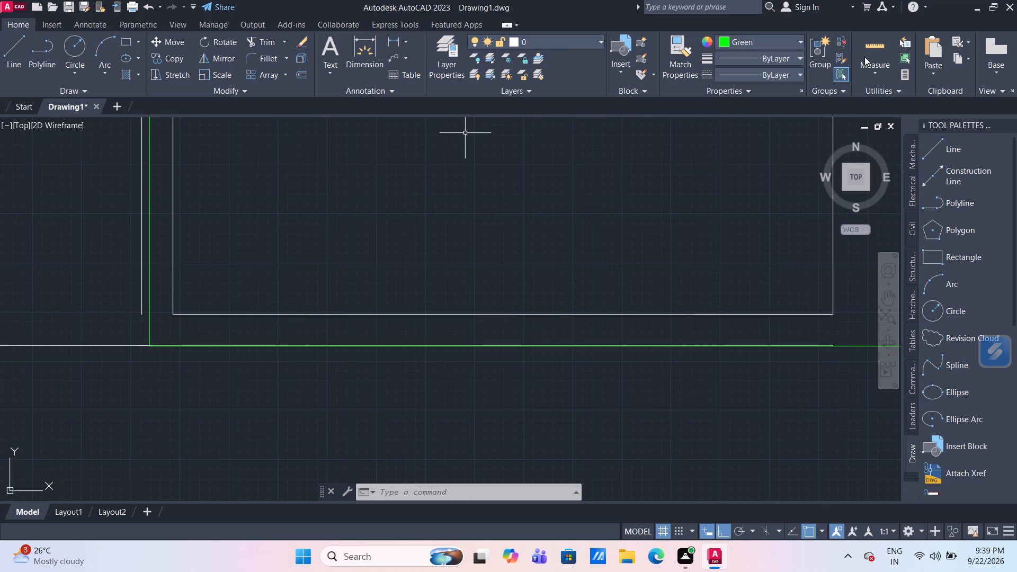
pyautogui.click(868, 56)
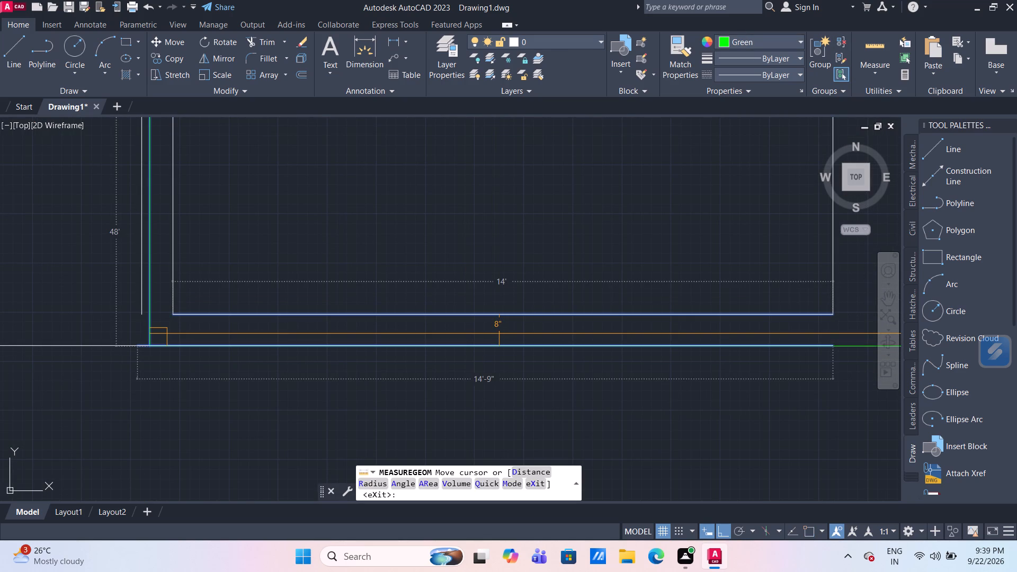
pyautogui.press('Escape')
# Offset the right edge of the 14' wide room above the lower-left room 8" outward.
pyautogui.scroll(-3, 545, 264)
pyautogui.moveTo(527, 226); pyautogui.dragTo(452, 392, button='middle')
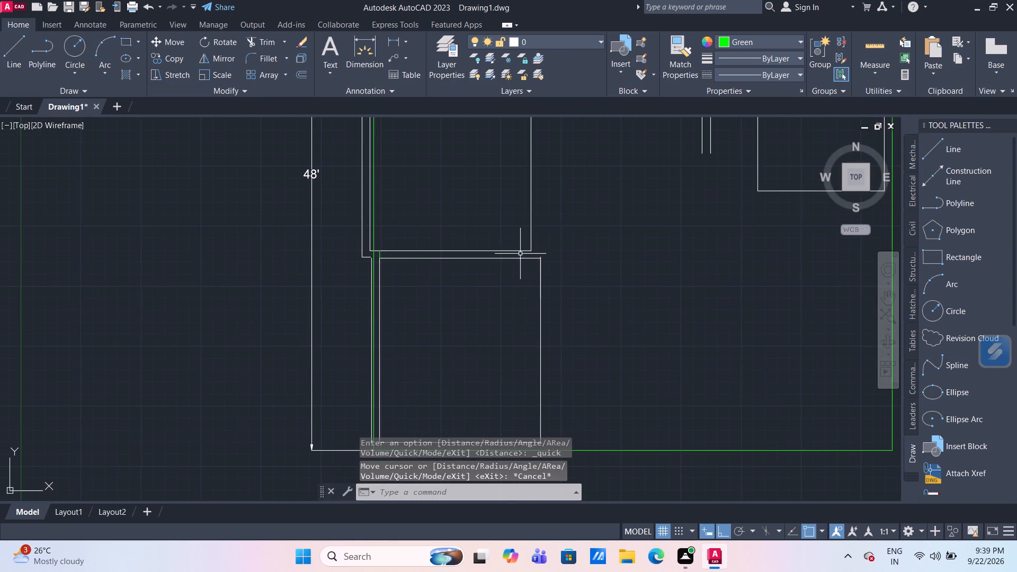
pyautogui.scroll(2, 520, 254)
pyautogui.moveTo(533, 219); pyautogui.dragTo(513, 336, button='middle')
pyautogui.scroll(-3, 523, 292)
pyautogui.scroll(2, 495, 306)
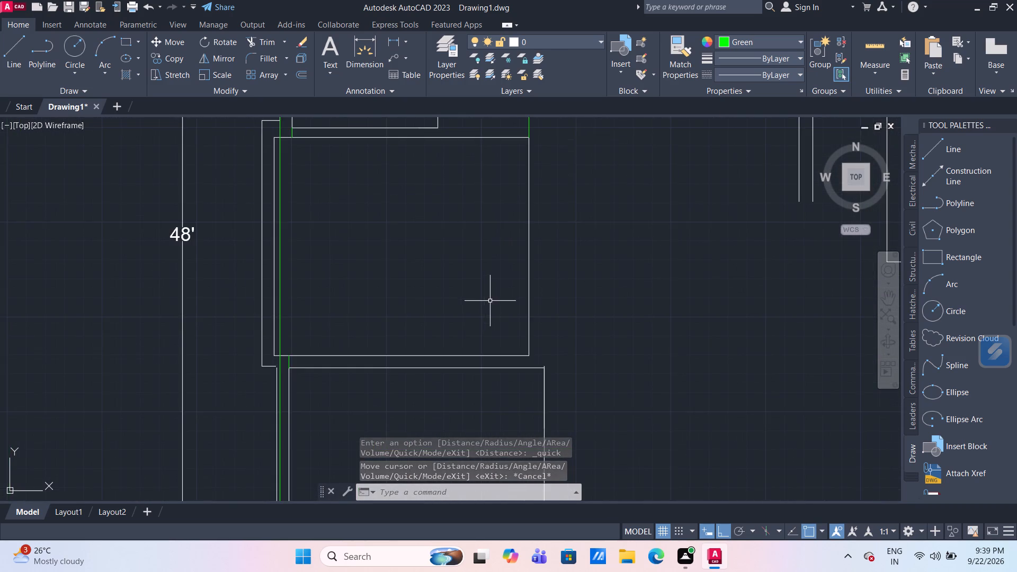
pyautogui.moveTo(451, 294); pyautogui.dragTo(401, 330, button='middle')
pyautogui.press('o')
pyautogui.press('Return')
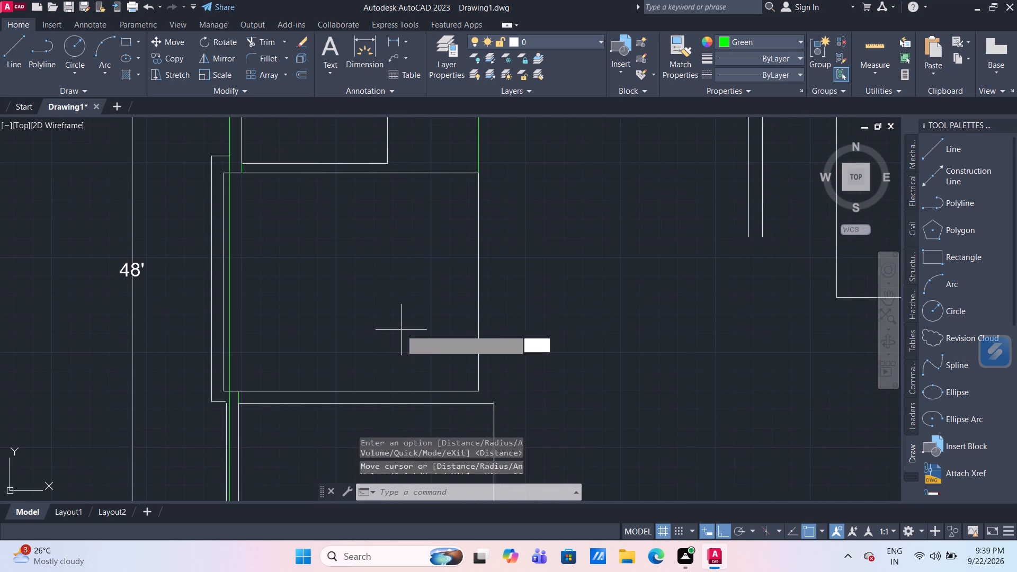
pyautogui.press('Return')
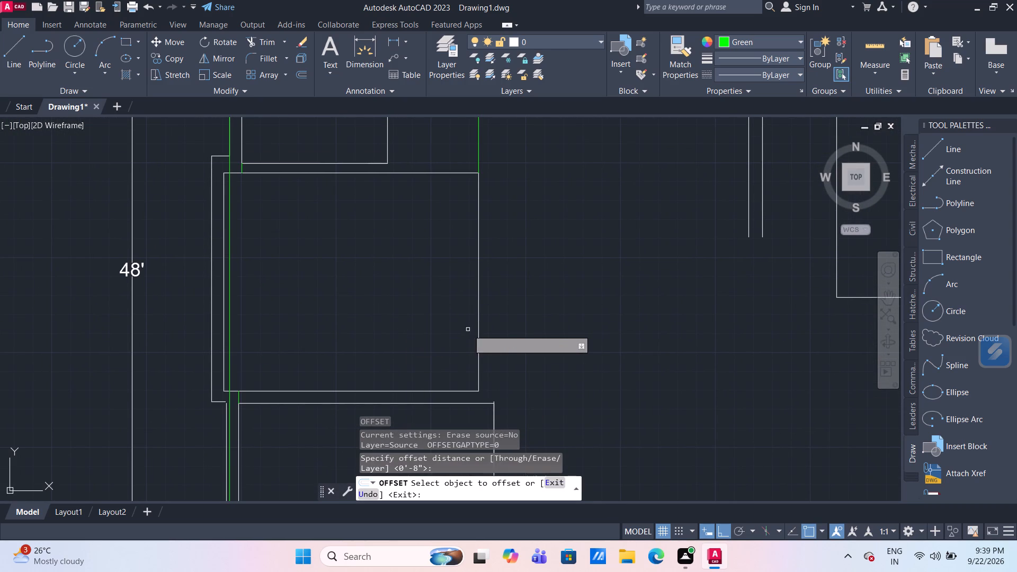
pyautogui.click(478, 332)
pyautogui.click(486, 332)
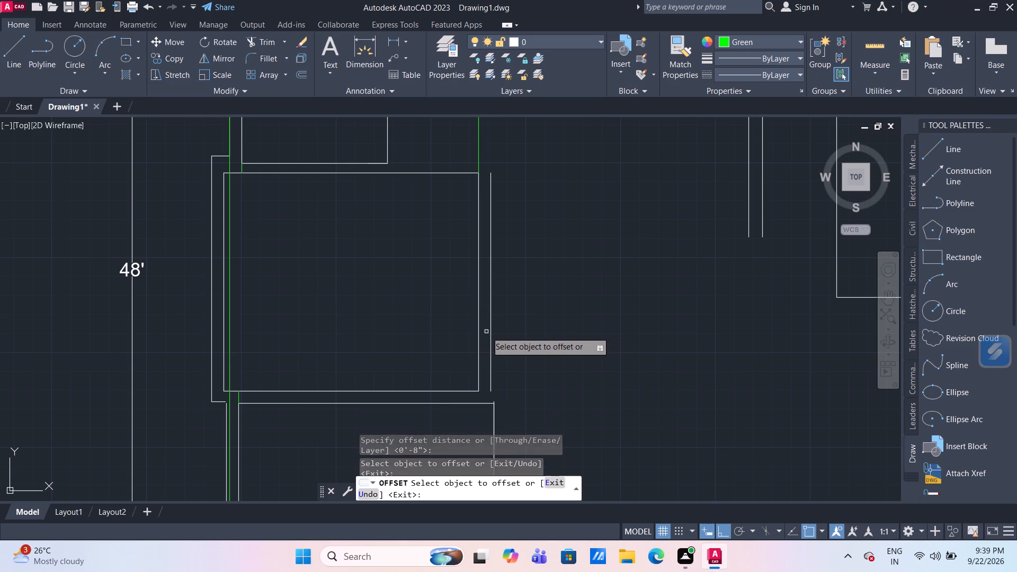
pyautogui.scroll(1, 541, 368)
pyautogui.moveTo(541, 368); pyautogui.dragTo(541, 257, button='middle')
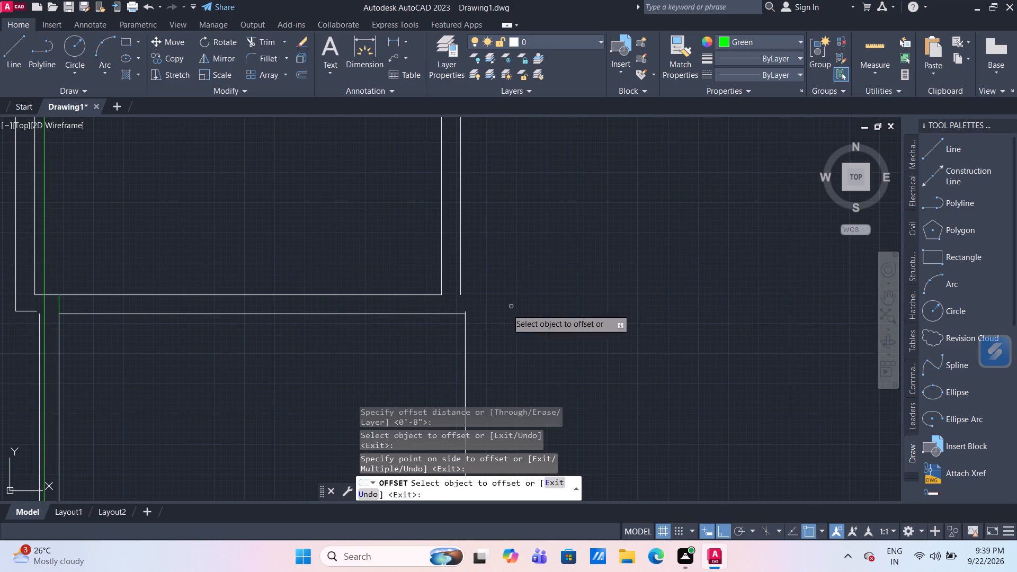
pyautogui.press('Escape')
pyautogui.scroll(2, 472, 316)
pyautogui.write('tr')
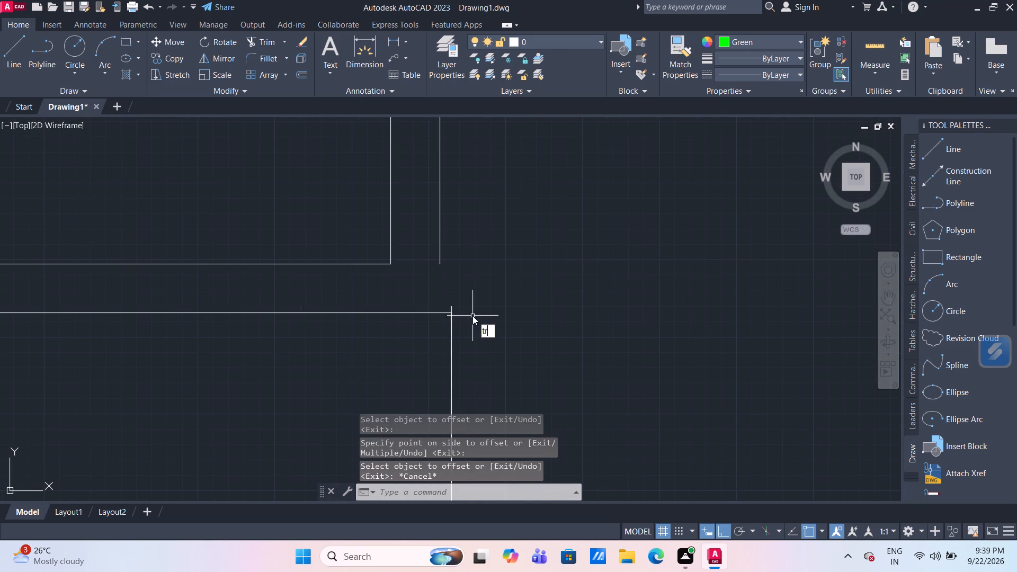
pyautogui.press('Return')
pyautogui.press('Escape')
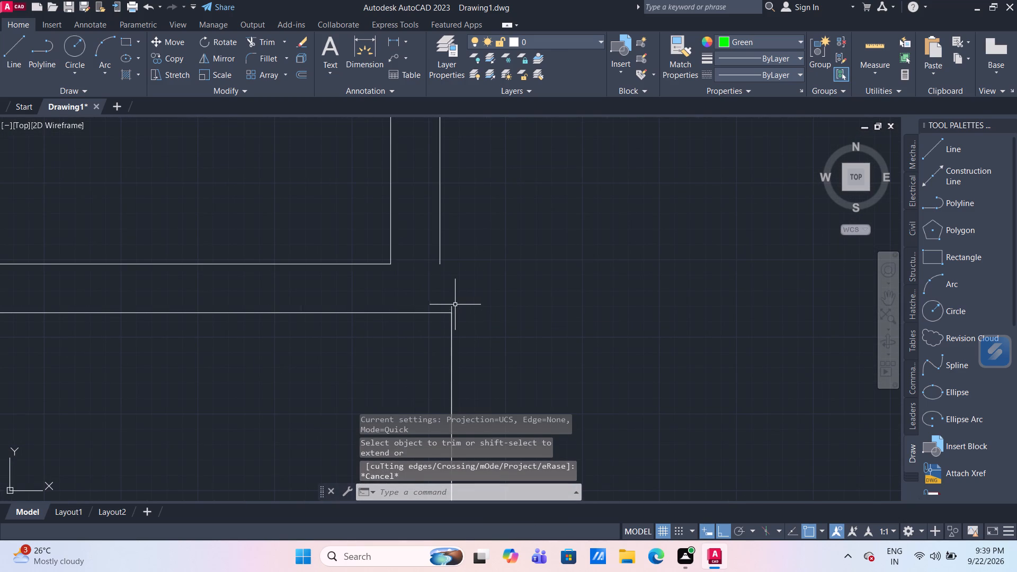
# Shorten the 3'-5" line on the lower-left room's right edge so its upper end meets the room's top-right corner.
pyautogui.click(452, 306)
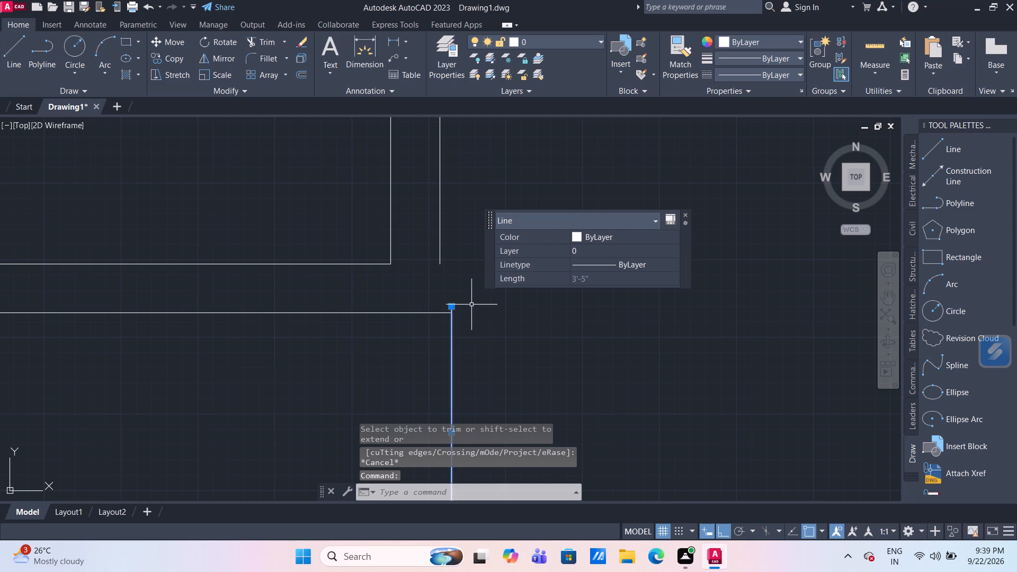
pyautogui.scroll(2, 467, 304)
pyautogui.click(429, 309)
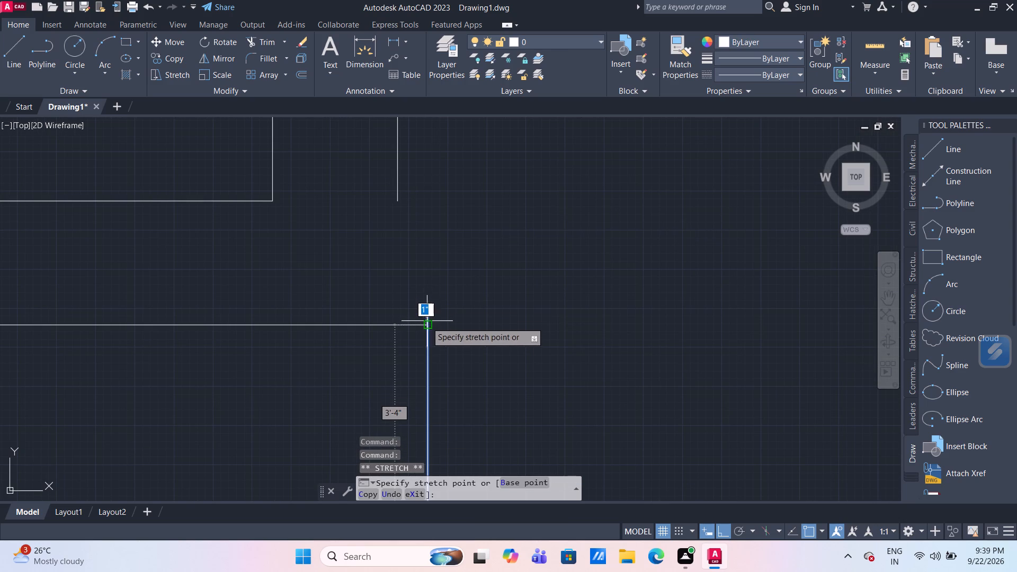
pyautogui.click(425, 327)
pyautogui.press('Escape')
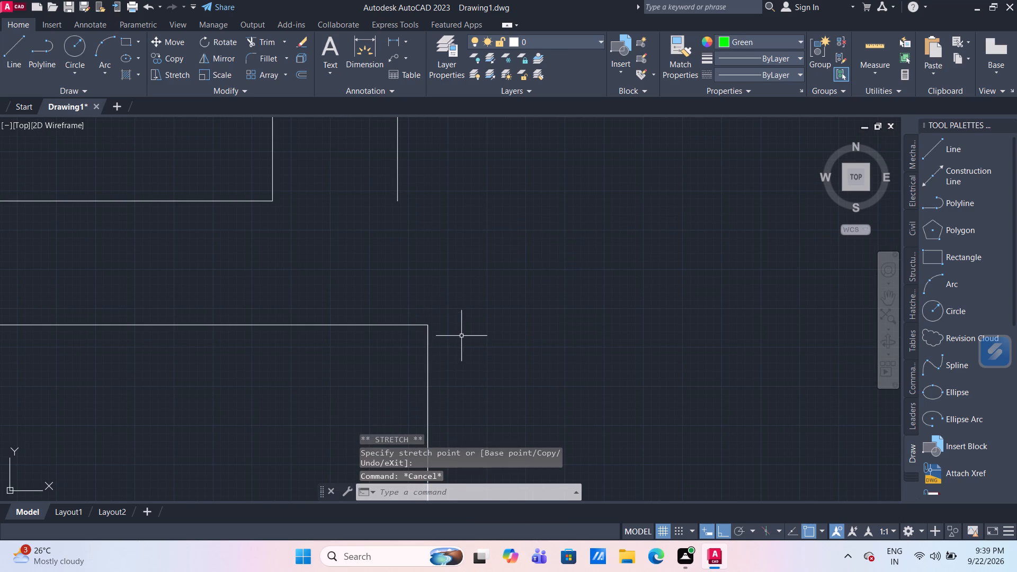
# Stretch the lower end of the upper room's right offset line down to the lower-left room's top edge, making it 12'-8" long.
pyautogui.scroll(-6, 461, 336)
pyautogui.moveTo(483, 365); pyautogui.dragTo(471, 316, button='middle')
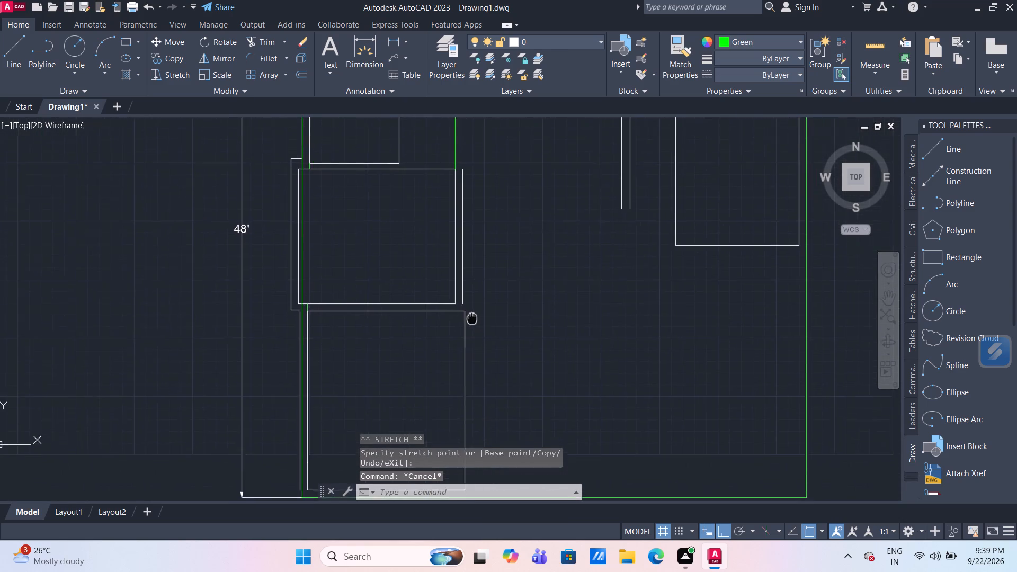
pyautogui.moveTo(471, 316); pyautogui.dragTo(466, 285, button='middle')
pyautogui.scroll(3, 466, 264)
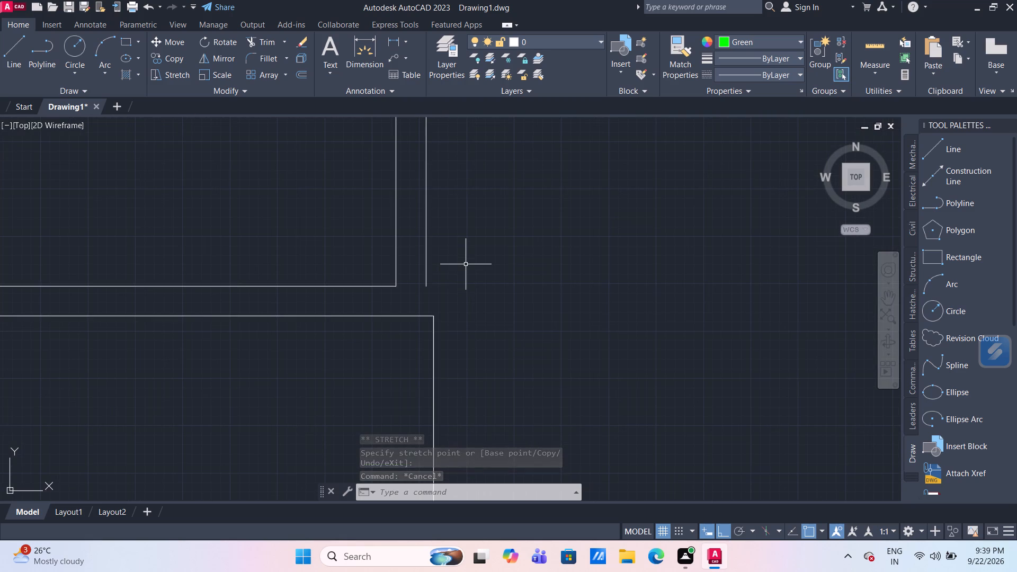
pyautogui.click(426, 267)
pyautogui.click(429, 288)
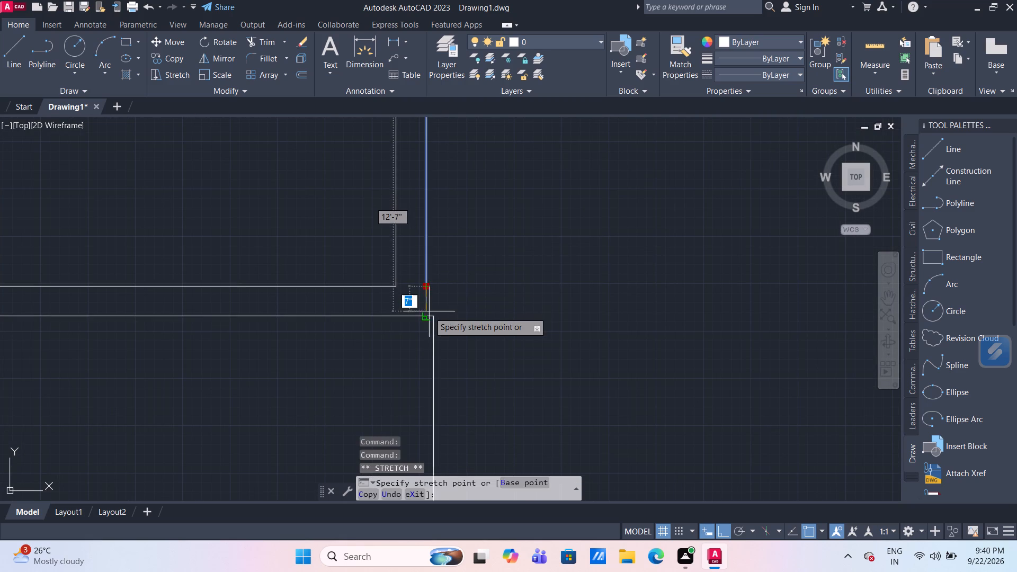
pyautogui.click(429, 317)
pyautogui.press('Escape')
pyautogui.scroll(-3, 511, 317)
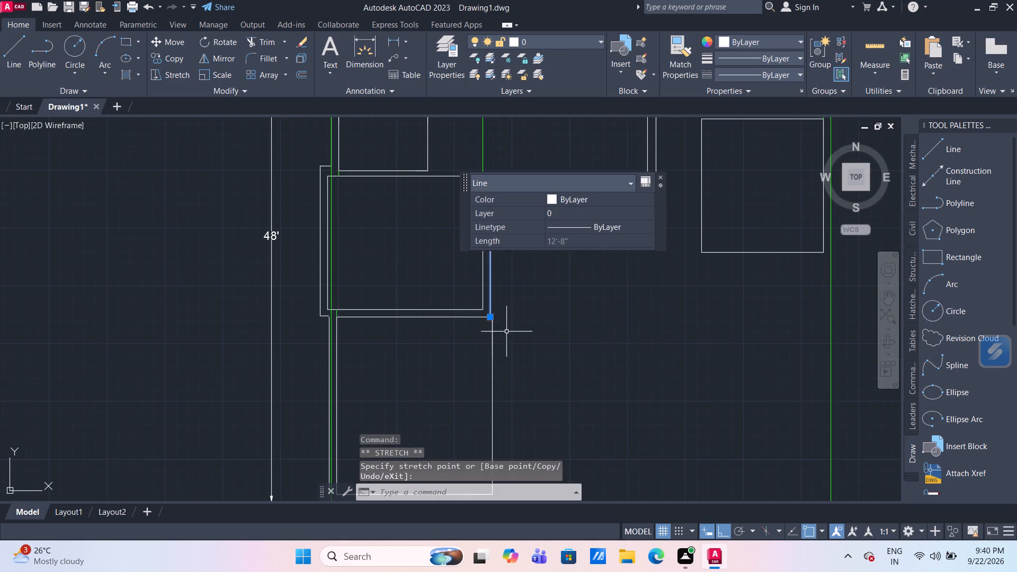
pyautogui.scroll(2, 480, 341)
pyautogui.press('Escape')
# Move the lower-left room's five outline lines about 2" left so its top-right corner meets the upper room's right offset line.
pyautogui.moveTo(516, 362); pyautogui.dragTo(510, 355)
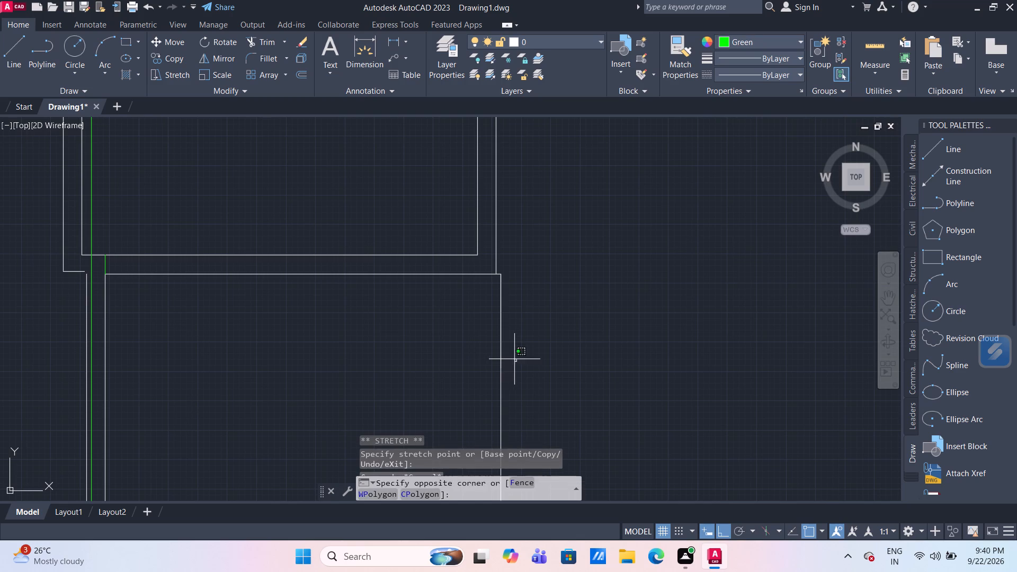
pyautogui.moveTo(474, 324); pyautogui.dragTo(463, 308)
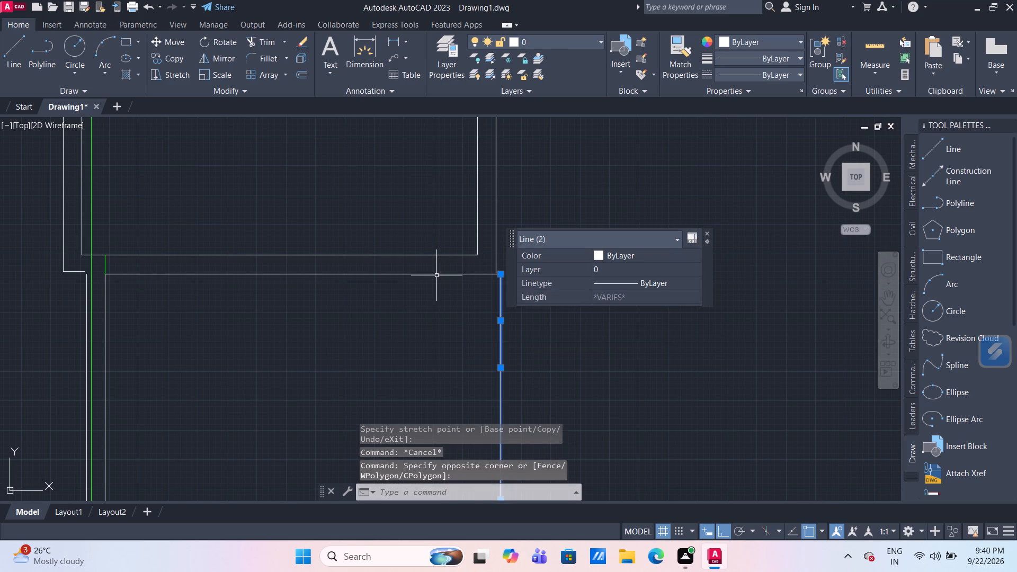
pyautogui.click(436, 275)
pyautogui.scroll(-2, 429, 318)
pyautogui.moveTo(244, 387); pyautogui.dragTo(244, 386, button='middle')
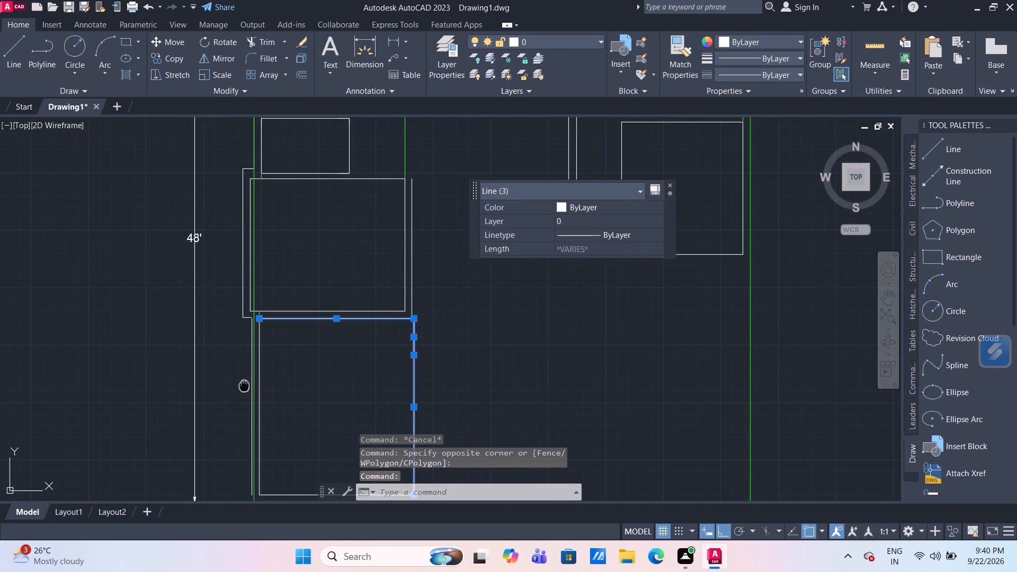
pyautogui.moveTo(244, 386); pyautogui.dragTo(266, 224, button='middle')
pyautogui.scroll(3, 325, 337)
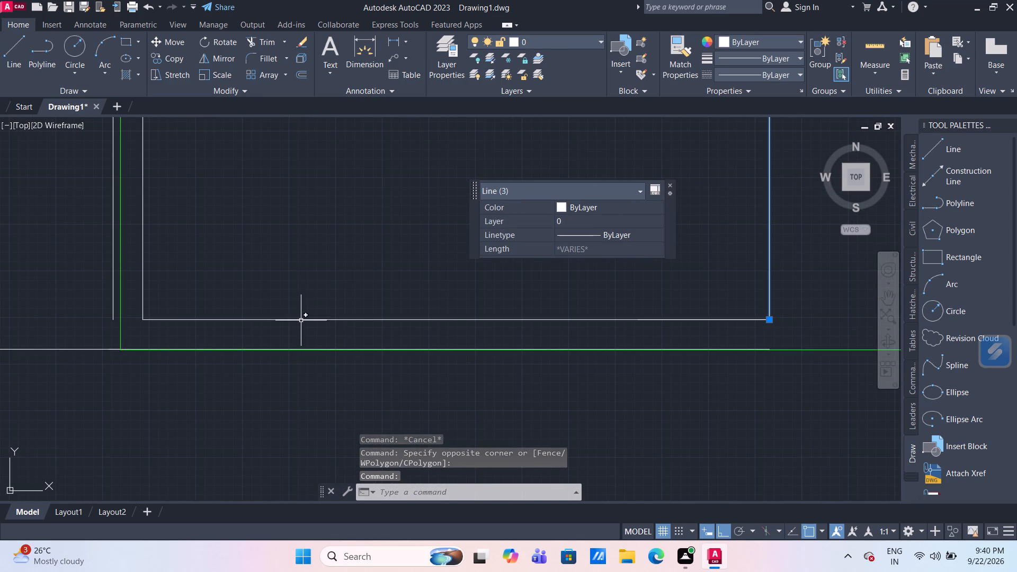
pyautogui.click(301, 319)
pyautogui.click(143, 293)
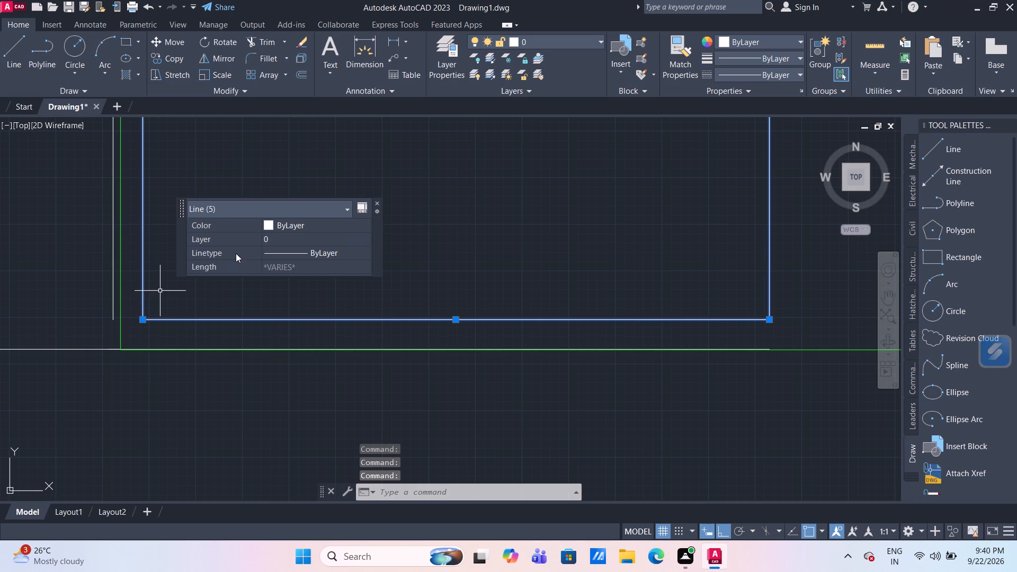
pyautogui.moveTo(528, 200); pyautogui.dragTo(493, 353, button='middle')
pyautogui.scroll(-3, 554, 236)
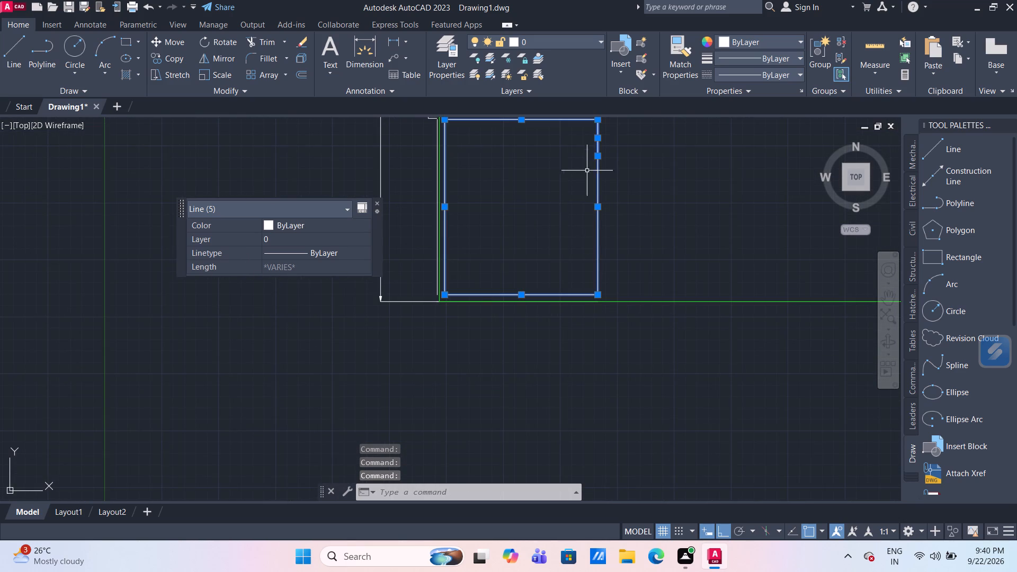
pyautogui.moveTo(581, 164); pyautogui.dragTo(550, 321, button='middle')
pyautogui.scroll(4, 545, 289)
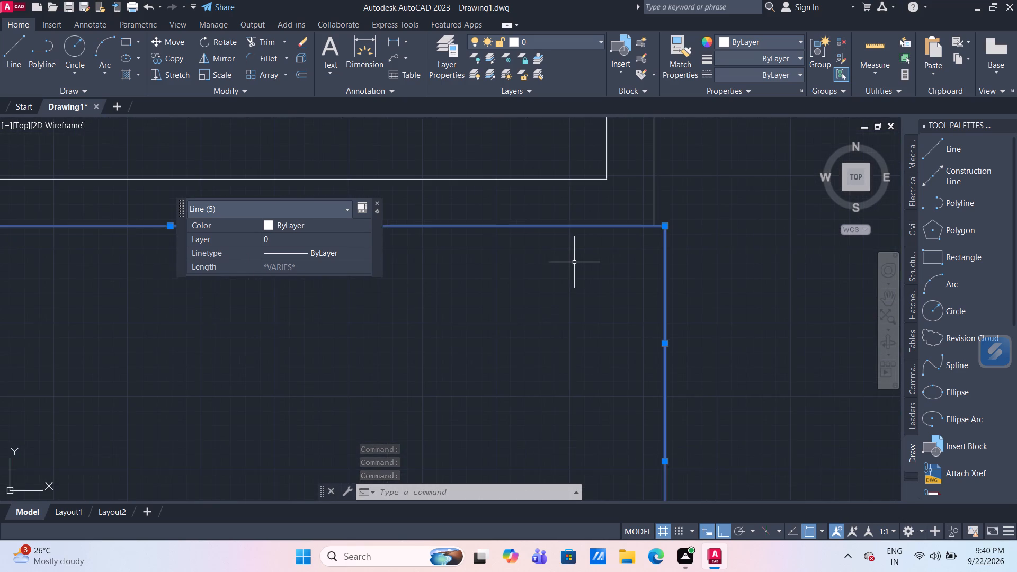
pyautogui.scroll(-3, 575, 262)
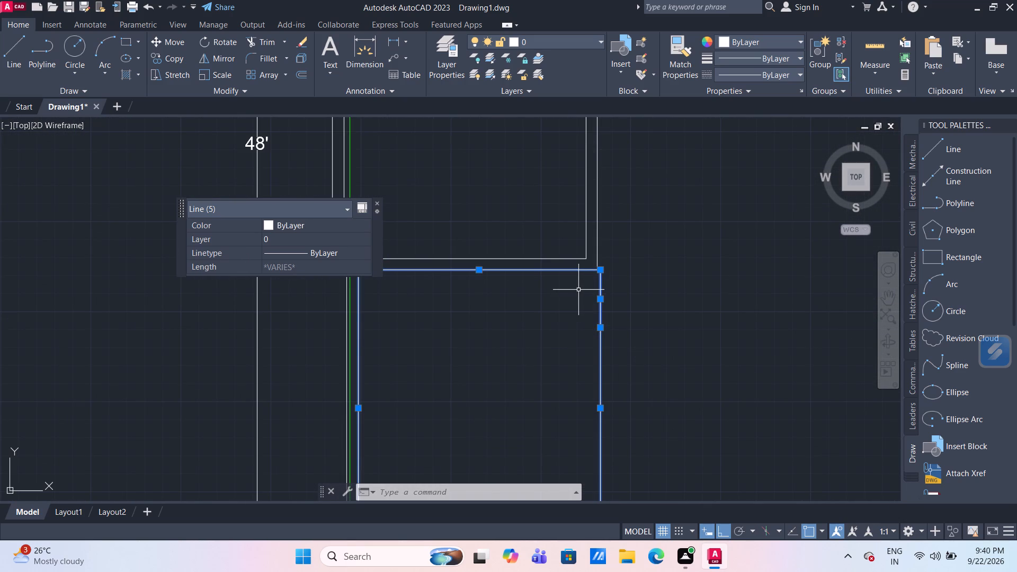
pyautogui.scroll(2, 577, 290)
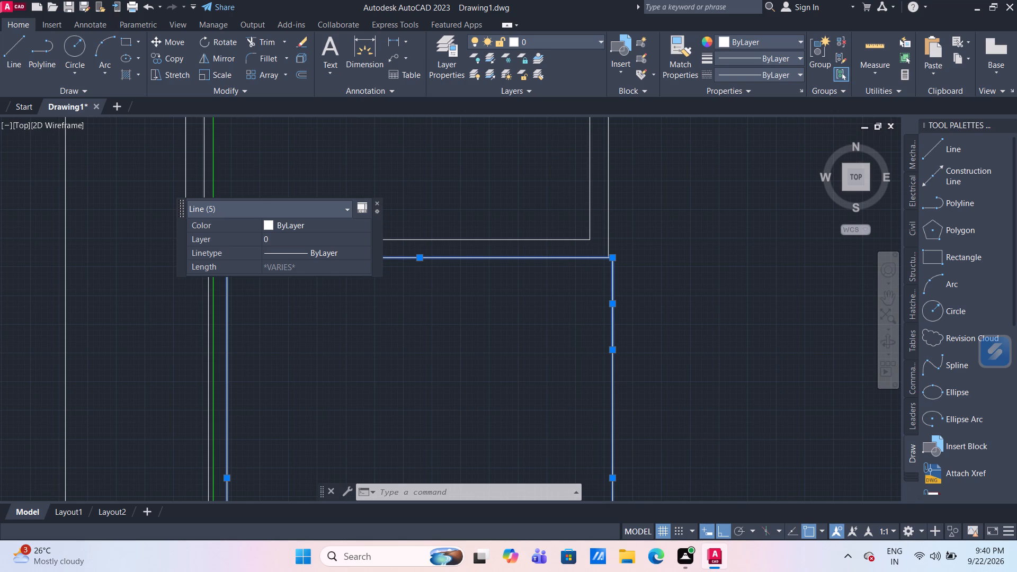
pyautogui.press('m')
pyautogui.press('Return')
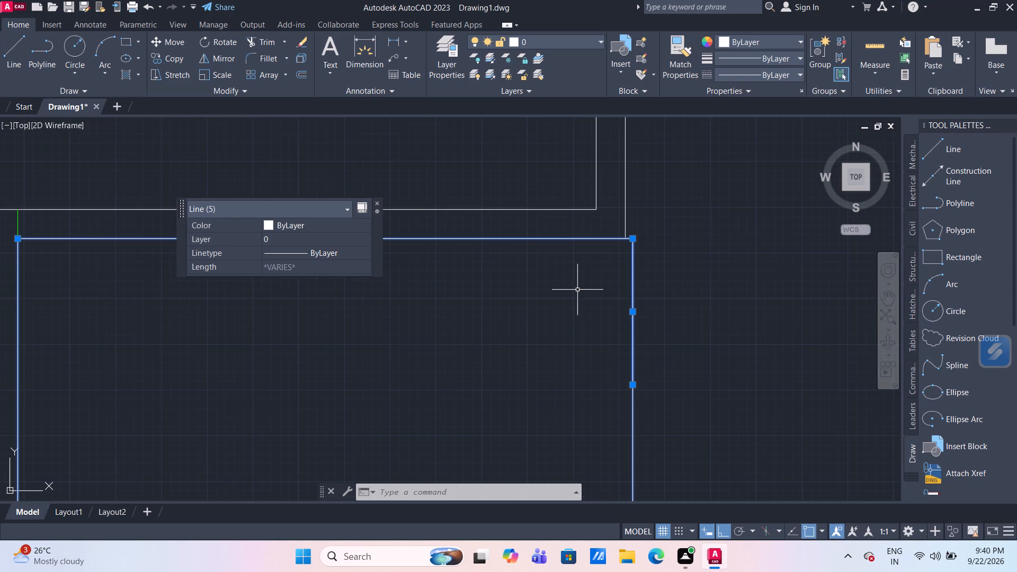
pyautogui.scroll(1, 642, 243)
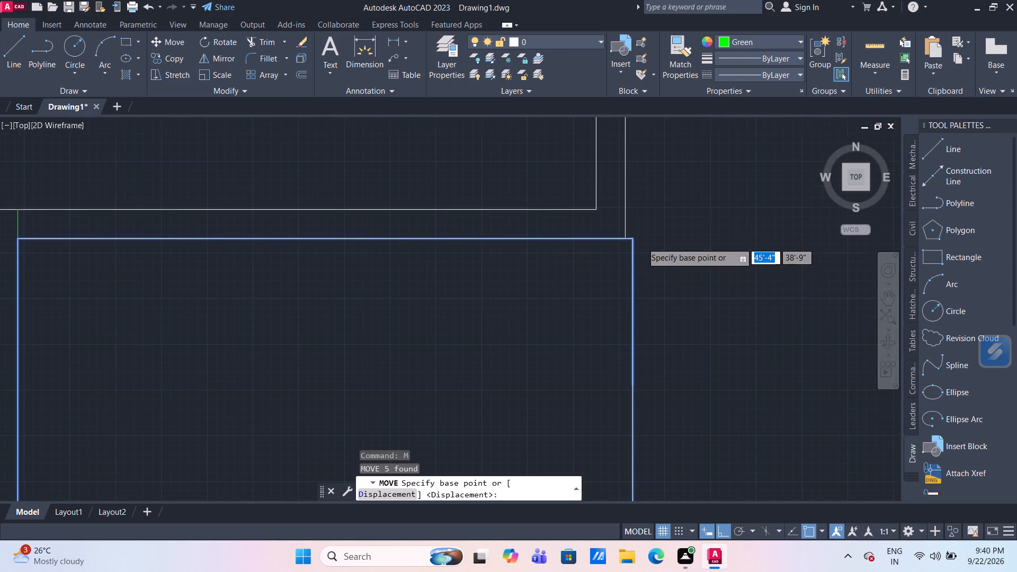
pyautogui.scroll(1, 642, 243)
pyautogui.click(612, 234)
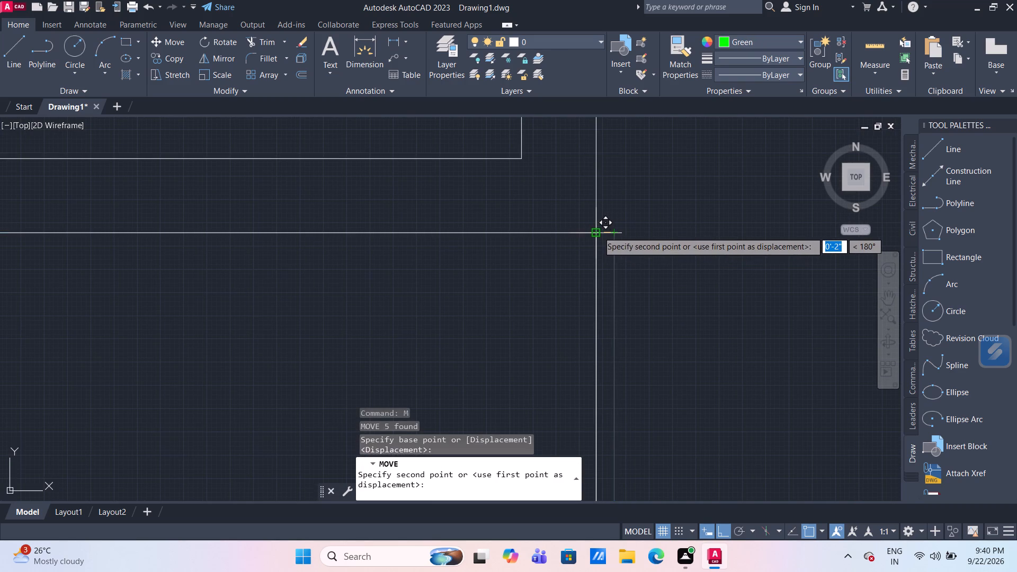
pyautogui.click(598, 231)
# Examine the moved lower-left room's alignment with the room above and the green boundary below.
pyautogui.scroll(-3, 676, 247)
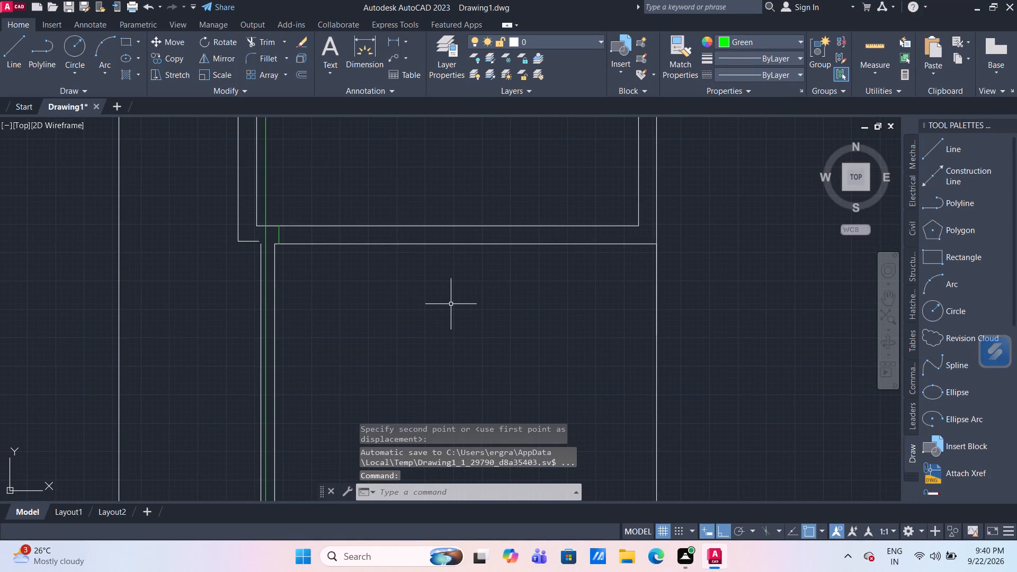
pyautogui.scroll(-1, 450, 304)
pyautogui.moveTo(449, 304); pyautogui.dragTo(462, 255, button='middle')
pyautogui.moveTo(441, 307); pyautogui.dragTo(438, 231, button='middle')
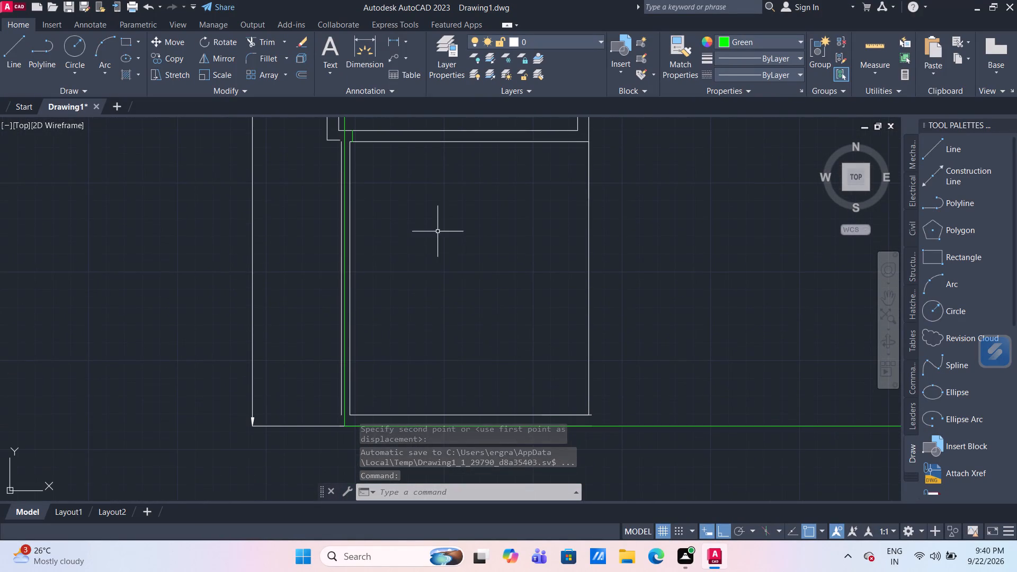
pyautogui.scroll(1, 367, 354)
pyautogui.moveTo(369, 348); pyautogui.dragTo(370, 303, button='middle')
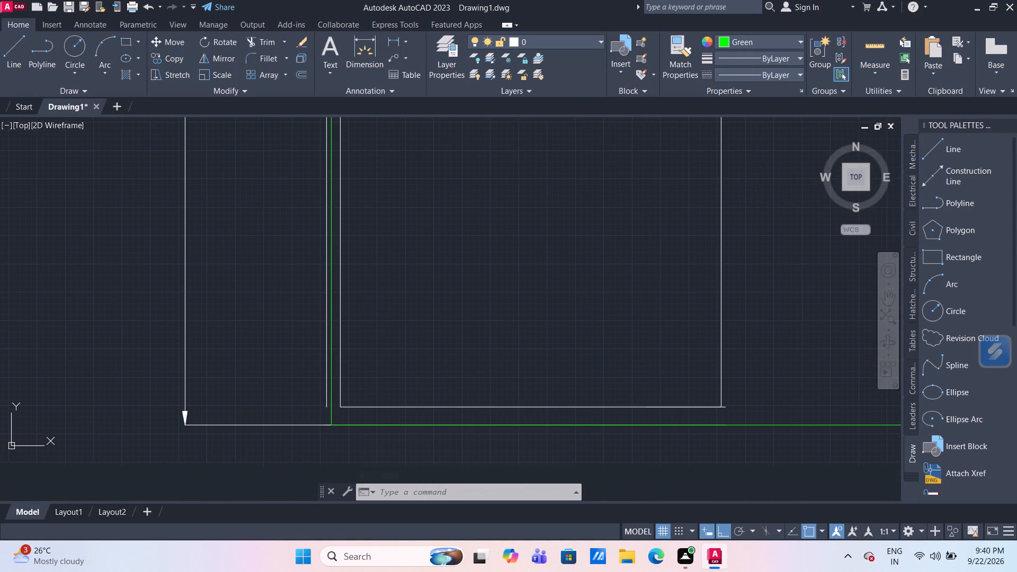
pyautogui.scroll(-1, 370, 303)
pyautogui.moveTo(405, 278); pyautogui.dragTo(426, 417, button='middle')
pyautogui.scroll(-1, 426, 417)
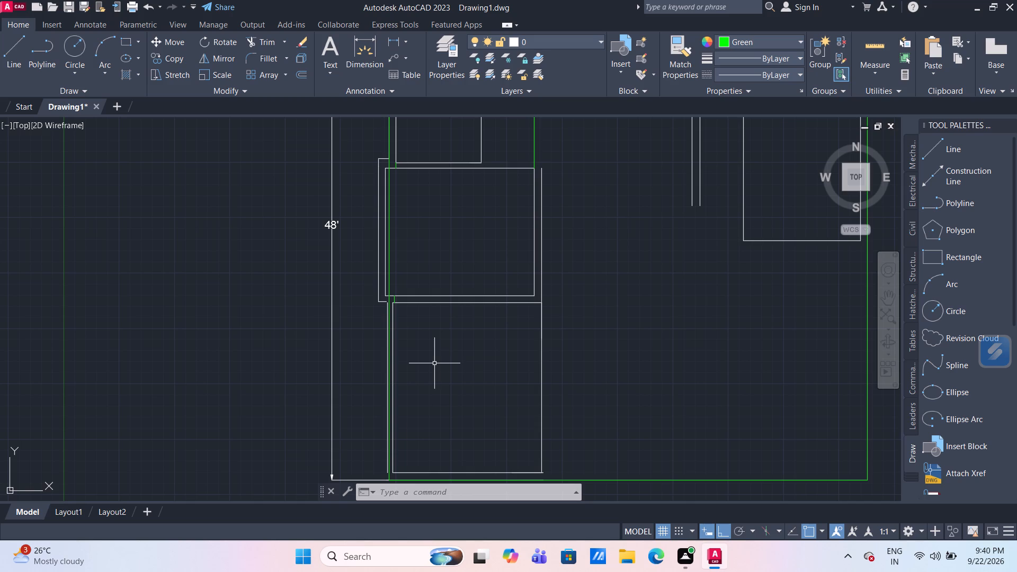
# Delete the short 8" green line in the wall gap between the lower-left room and the room above it.
pyautogui.scroll(4, 369, 301)
pyautogui.moveTo(419, 337); pyautogui.dragTo(410, 277, button='middle')
pyautogui.scroll(1, 410, 277)
pyautogui.scroll(-2, 410, 277)
pyautogui.scroll(-1, 490, 257)
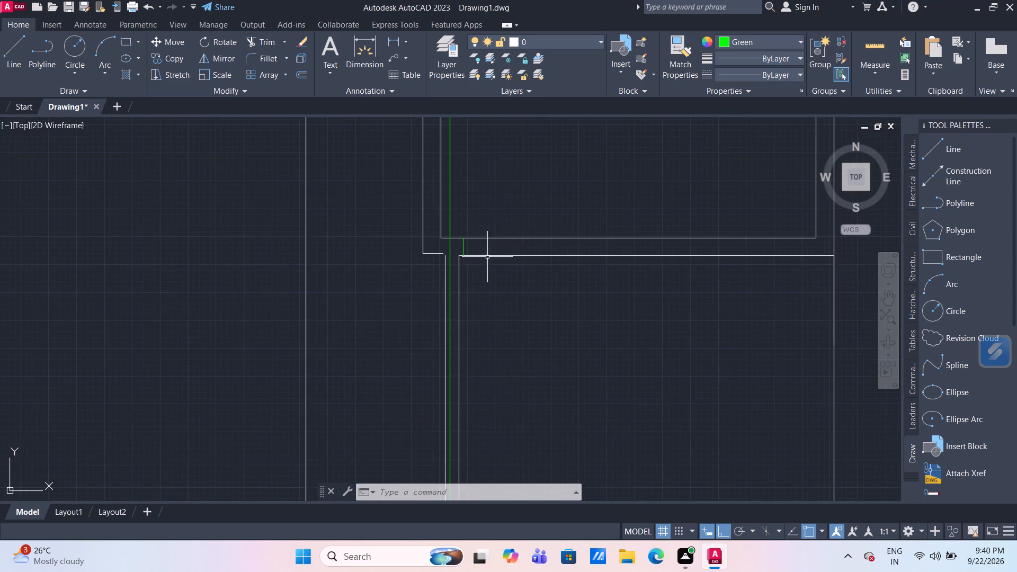
pyautogui.scroll(3, 468, 252)
pyautogui.click(447, 239)
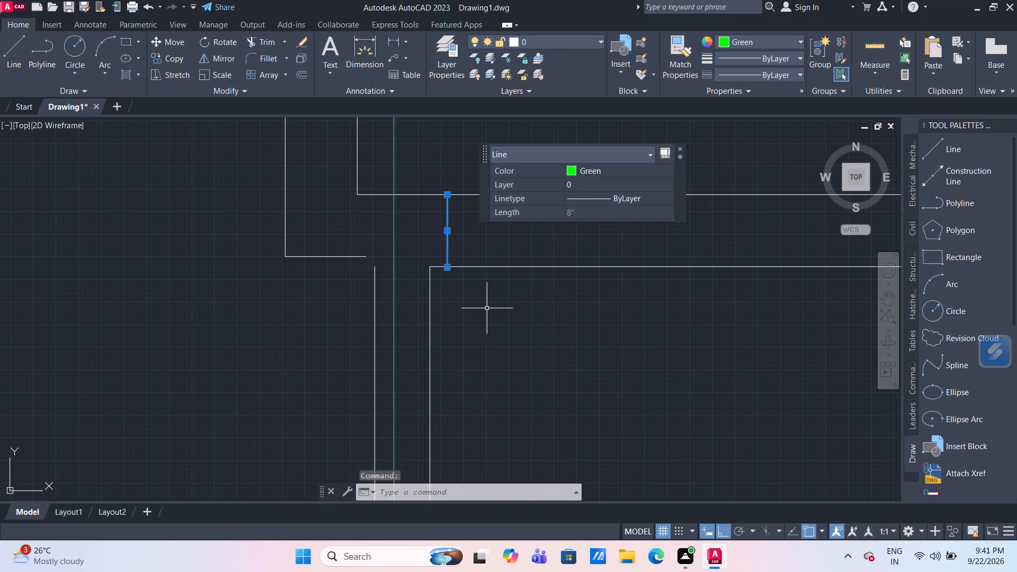
pyautogui.press('Delete')
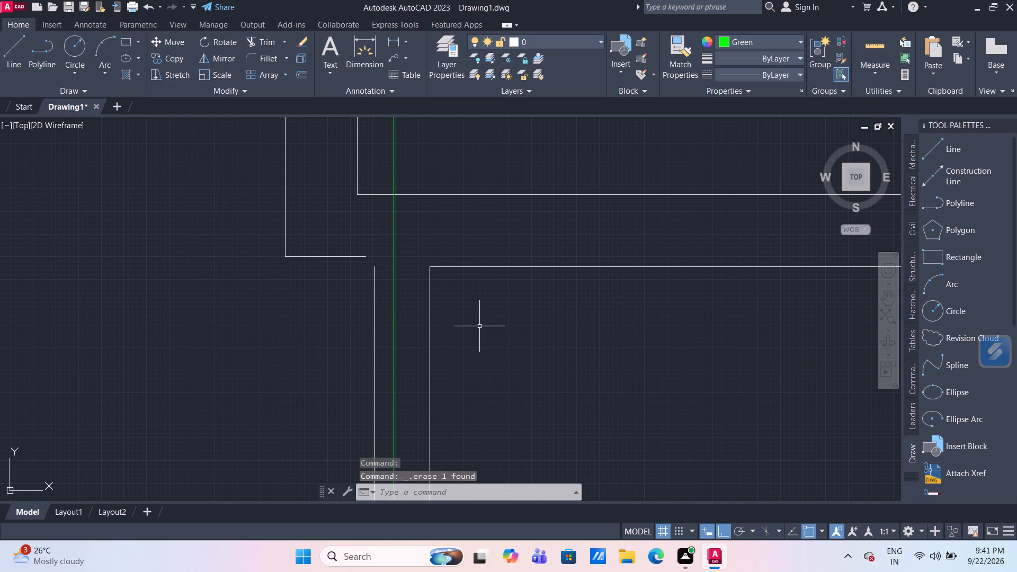
# Extend the lower-left room's outer left wall line up to the bottom edge of the room above.
pyautogui.write('ex')
pyautogui.press('Return')
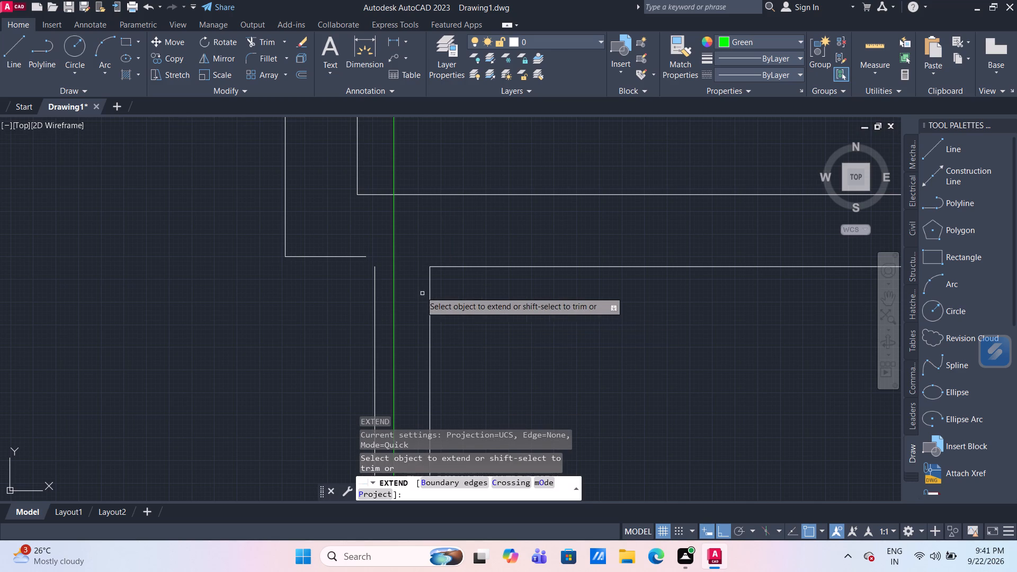
pyautogui.click(373, 282)
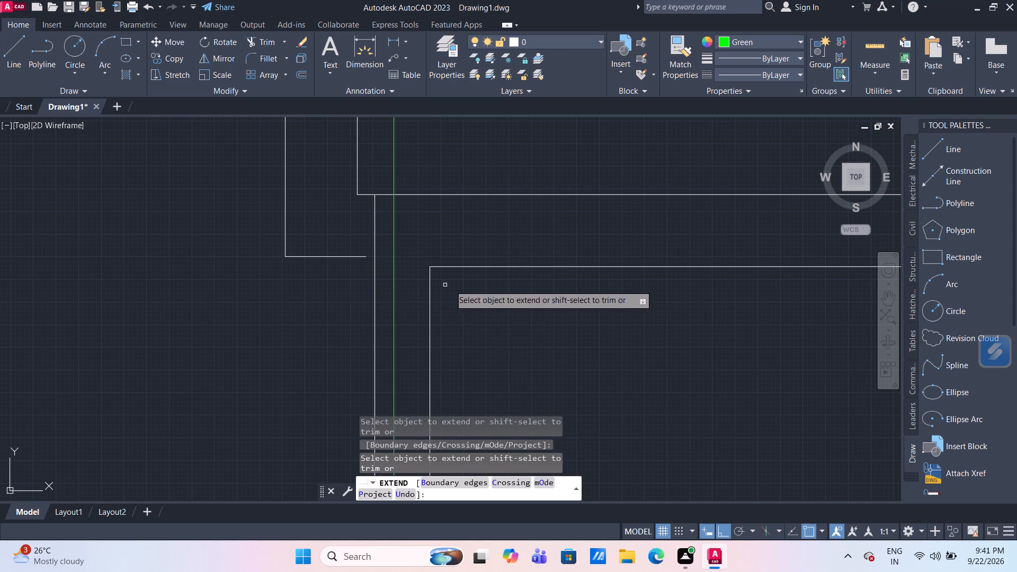
pyautogui.press('Escape')
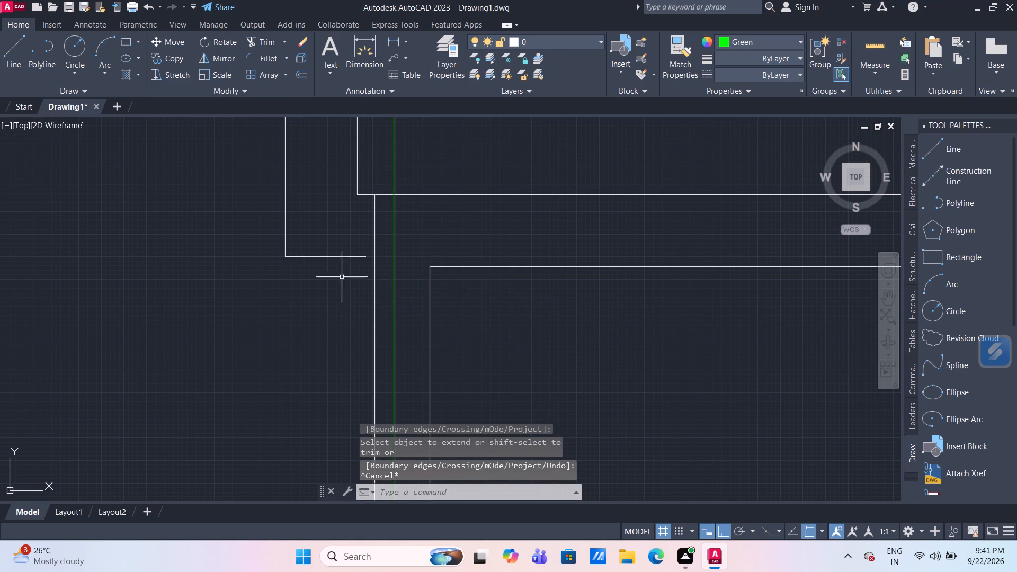
# Delete the short 9" horizontal line at the lower end of the upper room's outer left wall line.
pyautogui.click(322, 256)
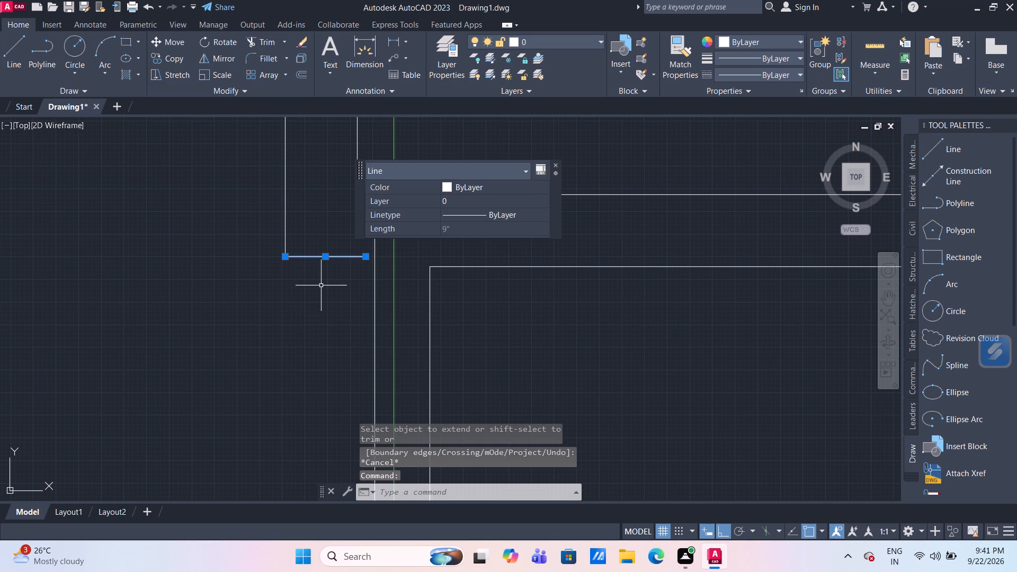
pyautogui.press('Delete')
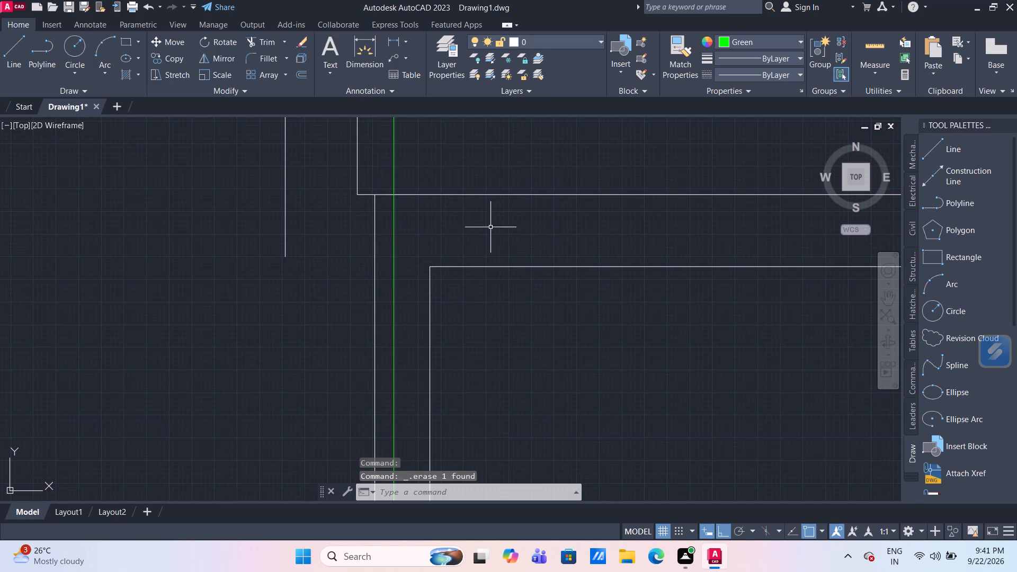
# Measure the gap between the lower-left room's left edge and its outer wall line at their lower ends with a trial dimension.
pyautogui.scroll(-2, 497, 282)
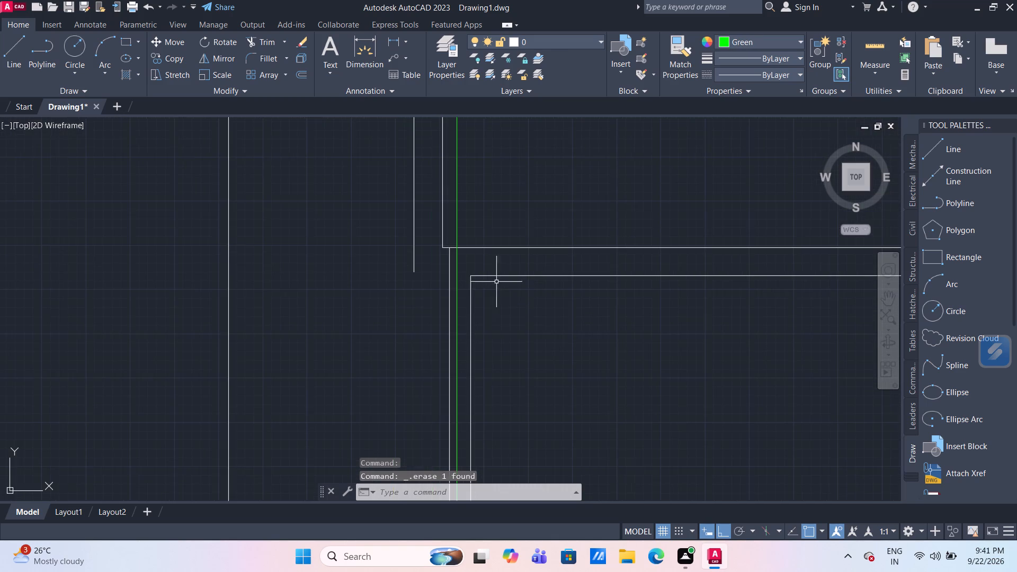
pyautogui.scroll(-2, 507, 323)
pyautogui.scroll(-1, 516, 377)
pyautogui.moveTo(516, 377); pyautogui.dragTo(473, 307, button='middle')
pyautogui.scroll(1, 460, 252)
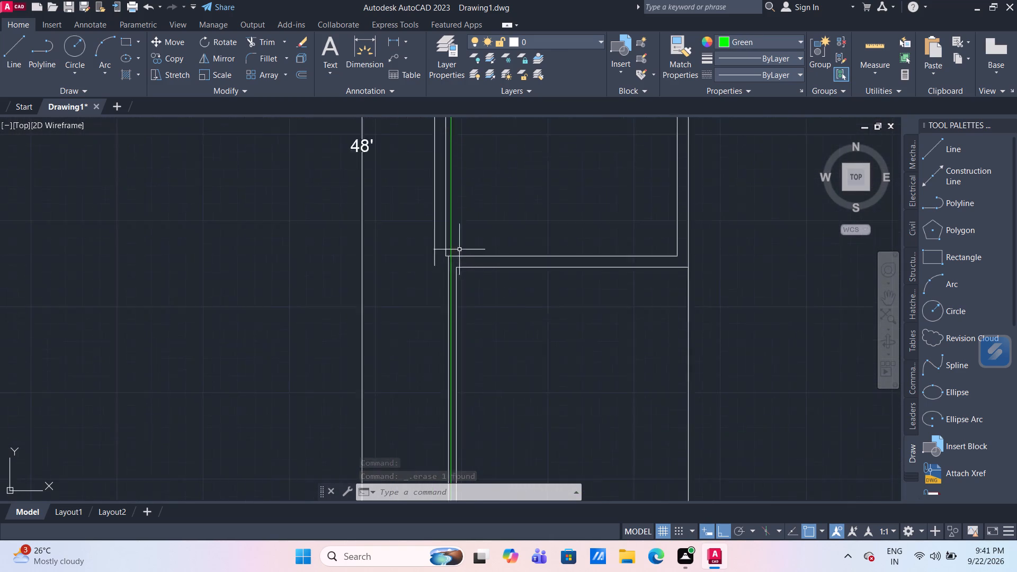
pyautogui.scroll(2, 458, 247)
pyautogui.moveTo(480, 347); pyautogui.dragTo(454, 276, button='middle')
pyautogui.scroll(2, 439, 288)
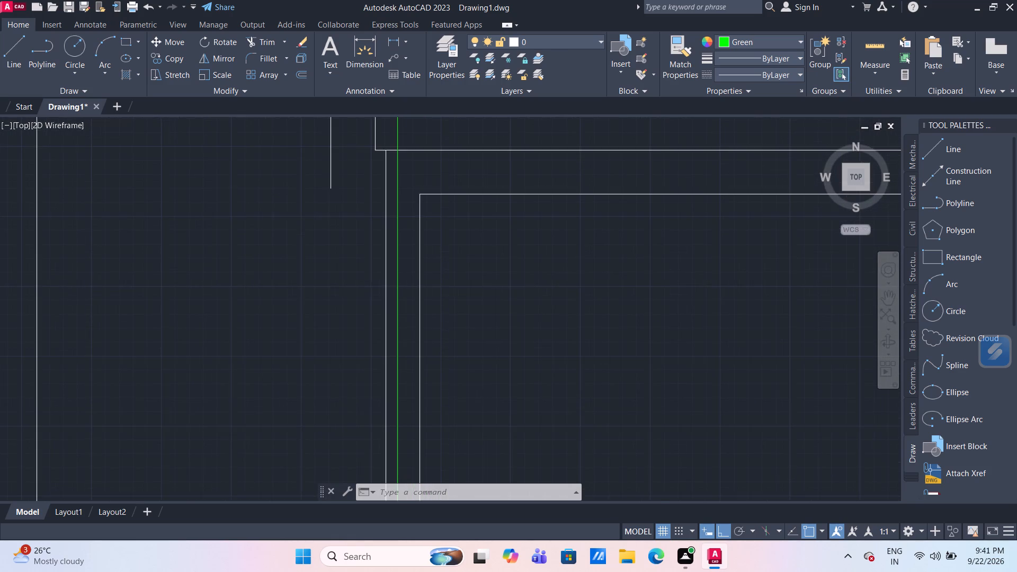
pyautogui.scroll(-2, 439, 288)
pyautogui.moveTo(462, 345); pyautogui.dragTo(443, 193, button='middle')
pyautogui.scroll(-3, 443, 193)
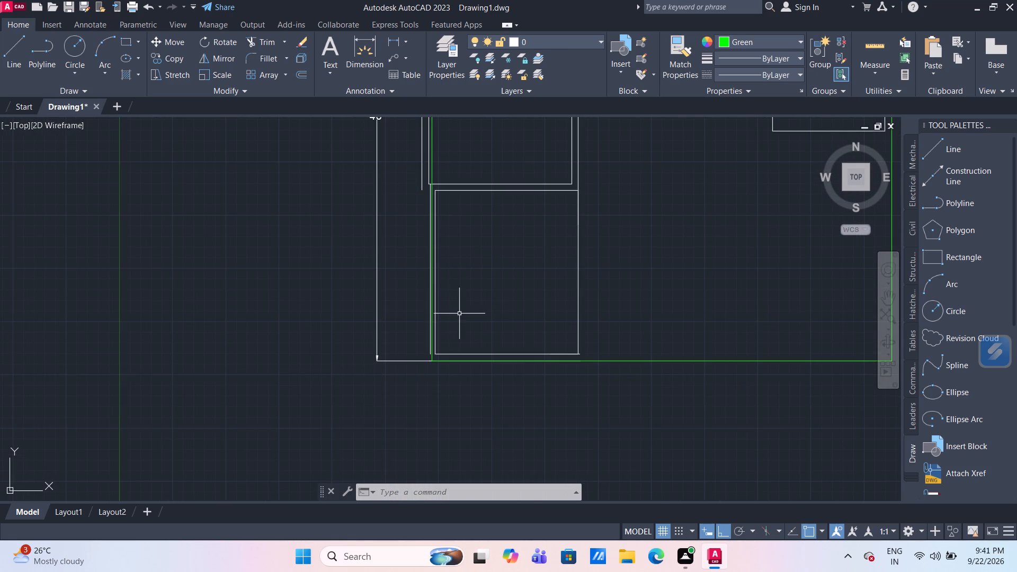
pyautogui.scroll(3, 456, 334)
pyautogui.moveTo(431, 345); pyautogui.dragTo(431, 309, button='middle')
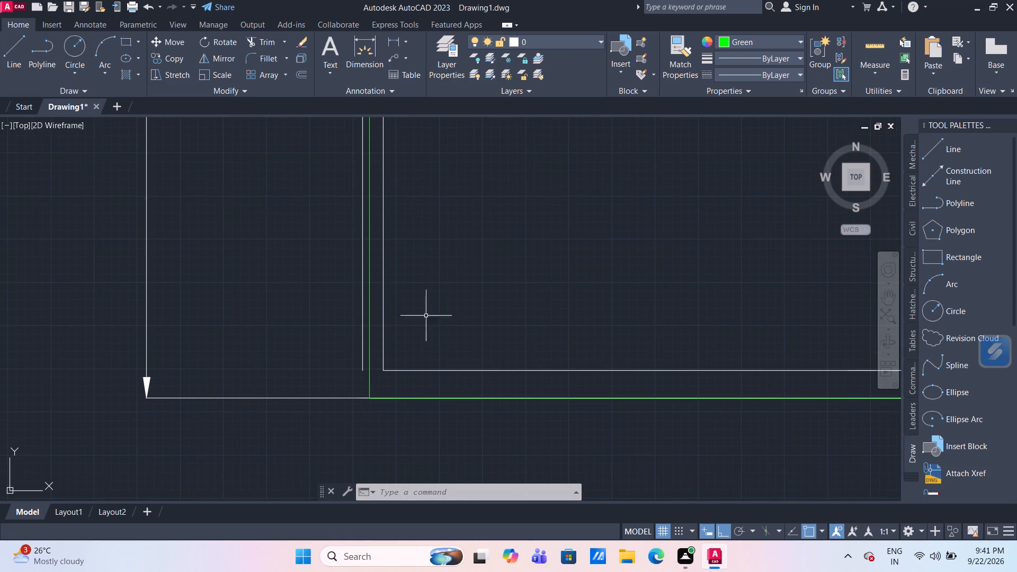
pyautogui.scroll(2, 411, 333)
pyautogui.moveTo(411, 333); pyautogui.dragTo(426, 276, button='middle')
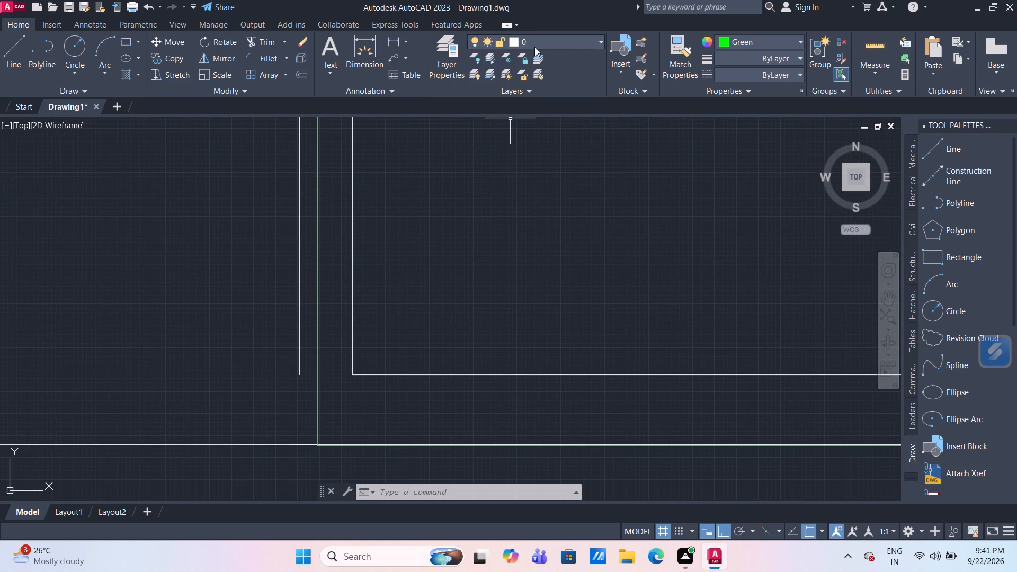
pyautogui.moveTo(367, 65); pyautogui.dragTo(367, 72)
pyautogui.click(353, 374)
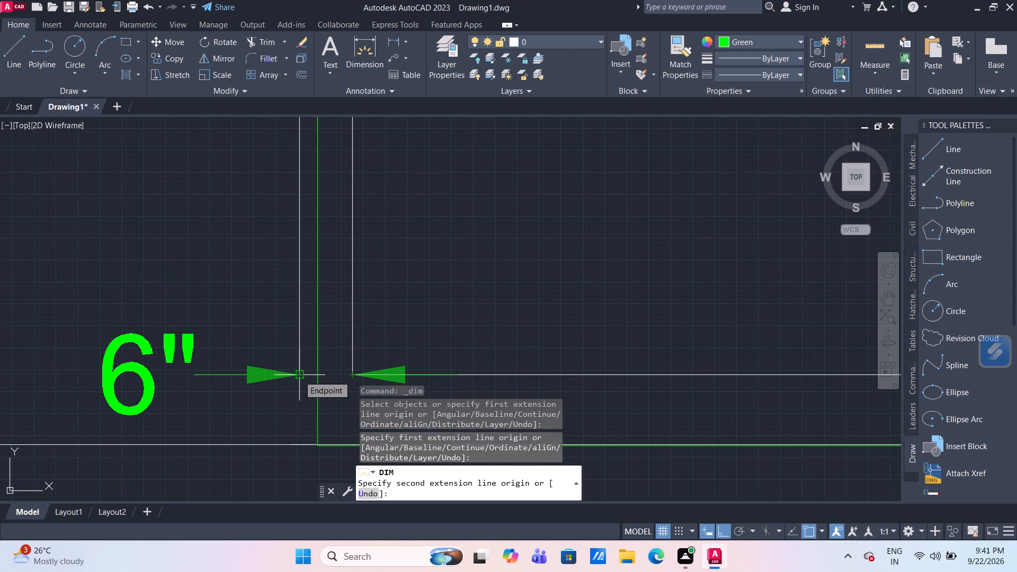
pyautogui.click(299, 376)
pyautogui.press('Escape')
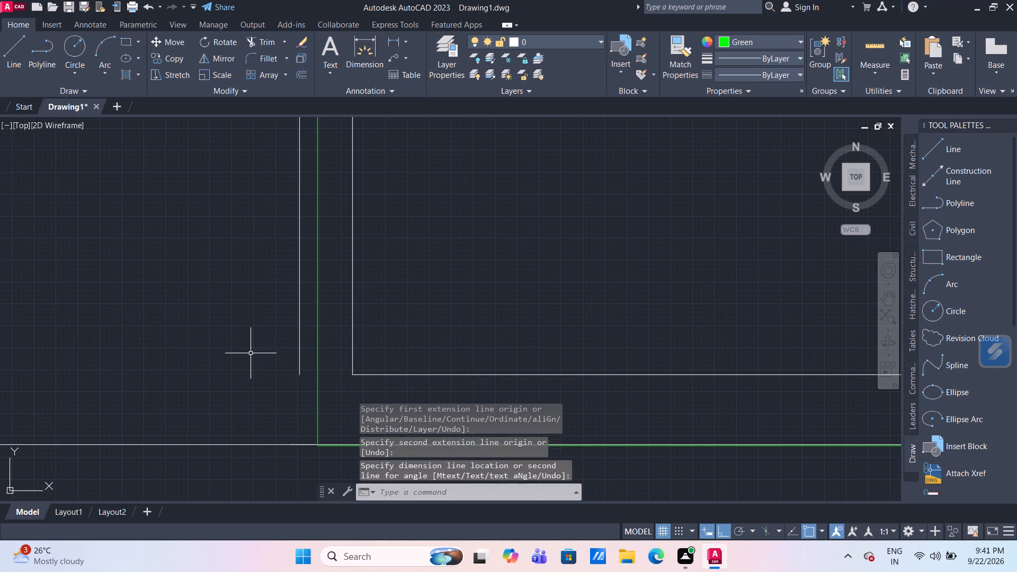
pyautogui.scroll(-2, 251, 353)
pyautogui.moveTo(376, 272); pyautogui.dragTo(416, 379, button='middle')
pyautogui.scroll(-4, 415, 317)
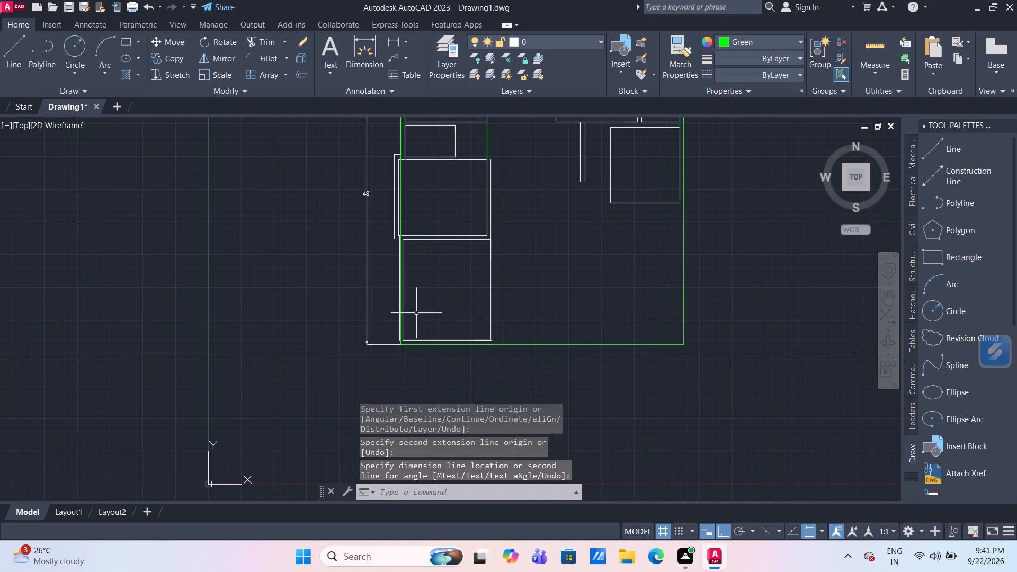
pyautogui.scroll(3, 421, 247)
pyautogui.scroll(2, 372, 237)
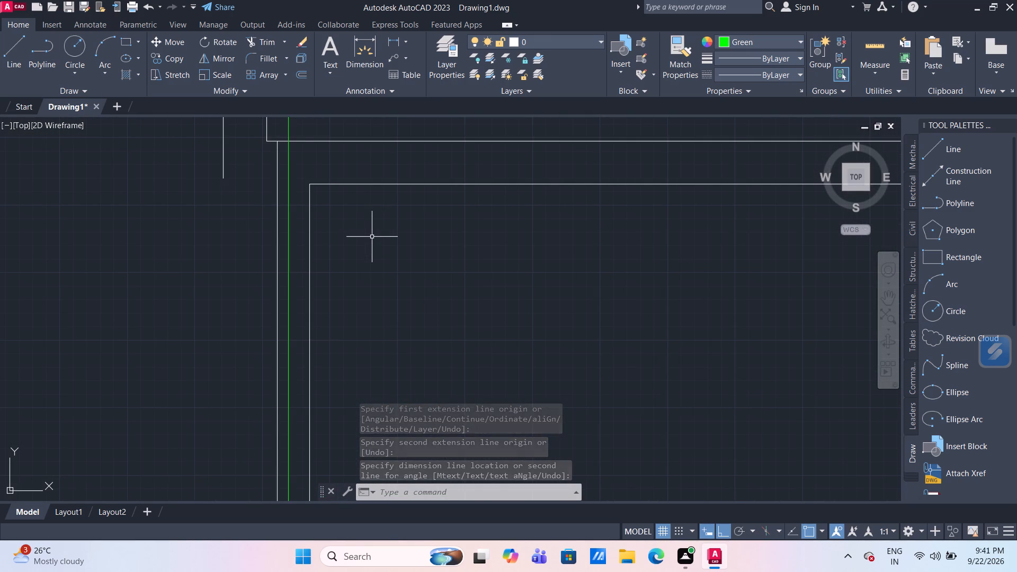
# Examine the whole floor plan and the wall lines where the lower-left room meets the room above it.
pyautogui.middleClick(372, 237)
pyautogui.scroll(-3, 374, 241)
pyautogui.scroll(-1, 429, 276)
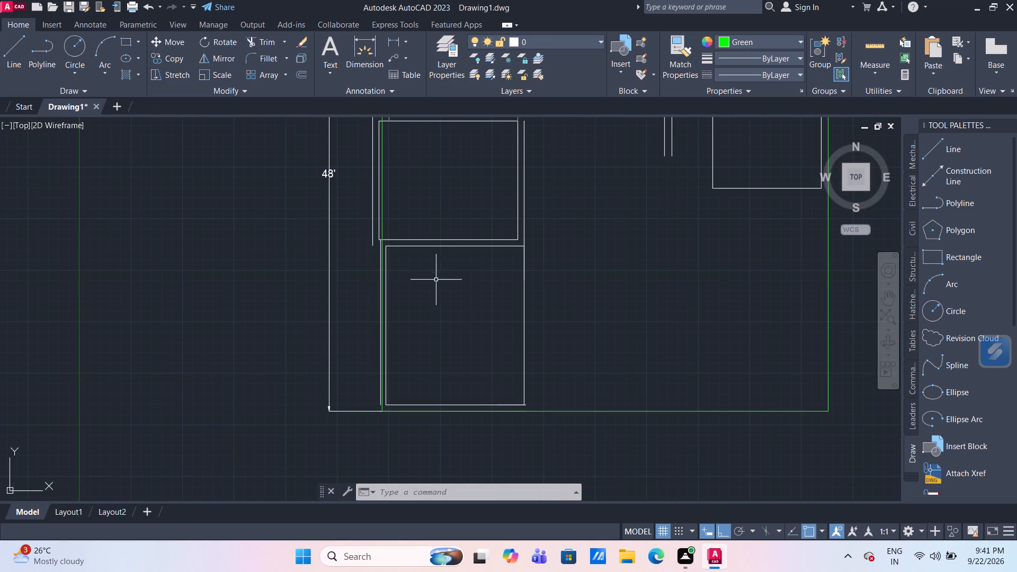
pyautogui.scroll(-2, 469, 292)
pyautogui.moveTo(475, 299); pyautogui.dragTo(468, 314, button='middle')
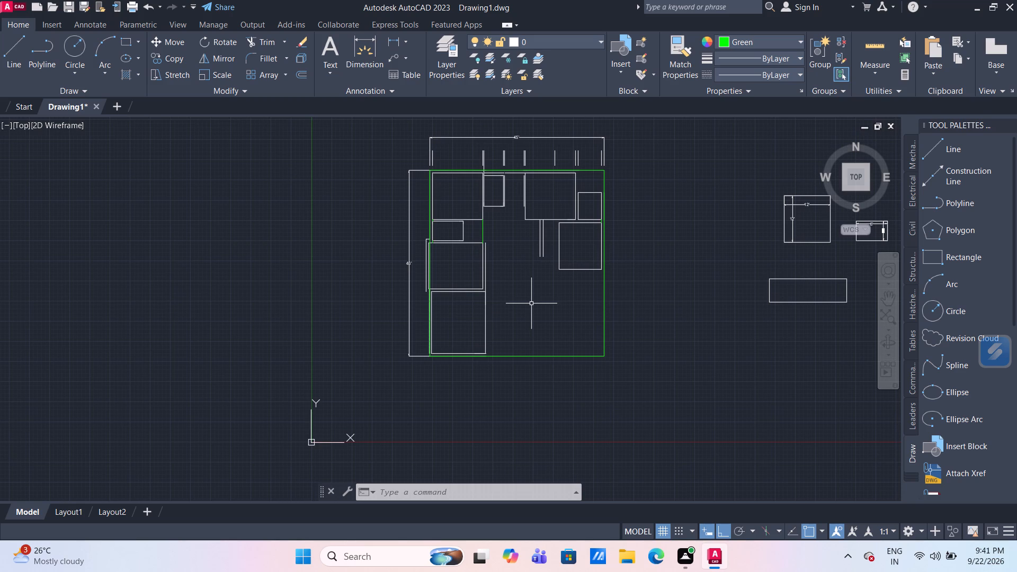
pyautogui.scroll(3, 452, 307)
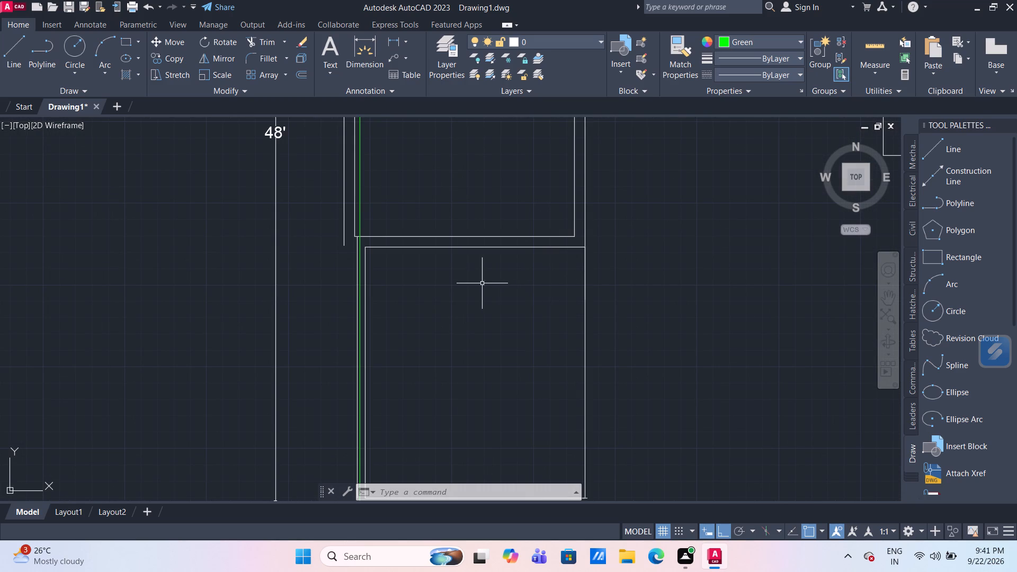
pyautogui.scroll(1, 454, 283)
pyautogui.moveTo(454, 283); pyautogui.dragTo(458, 275, button='middle')
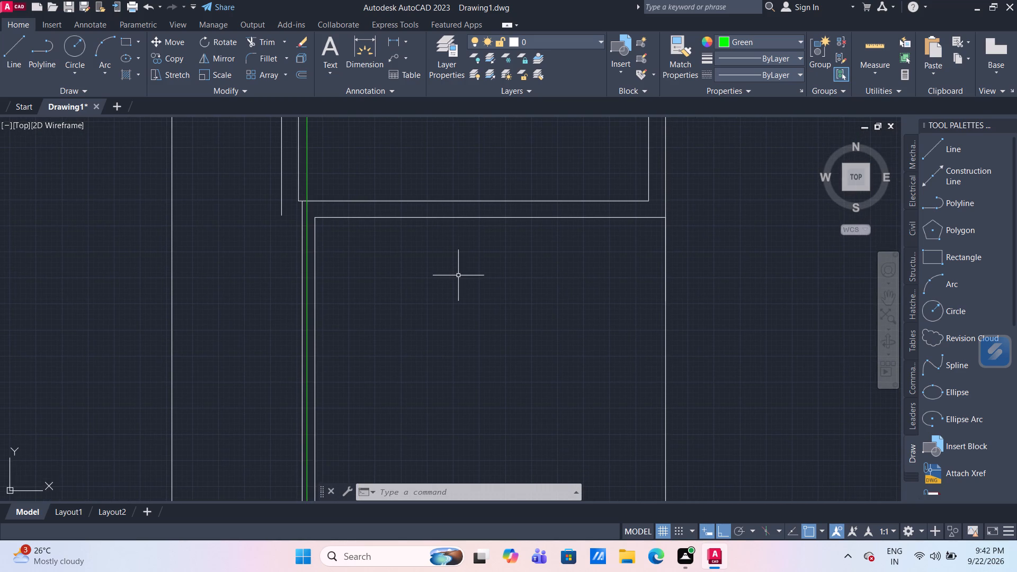
pyautogui.scroll(-2, 458, 275)
pyautogui.scroll(2, 457, 275)
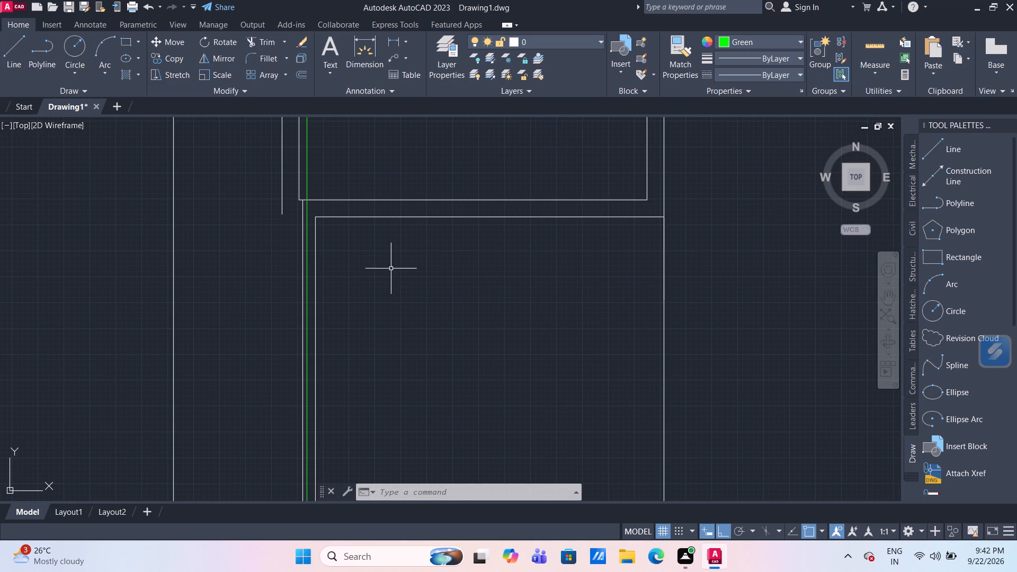
pyautogui.scroll(-1, 318, 269)
pyautogui.scroll(3, 314, 277)
pyautogui.scroll(-2, 314, 277)
# Delete the outer wall line along the lower-left room's left side.
pyautogui.moveTo(340, 328); pyautogui.dragTo(342, 283, button='middle')
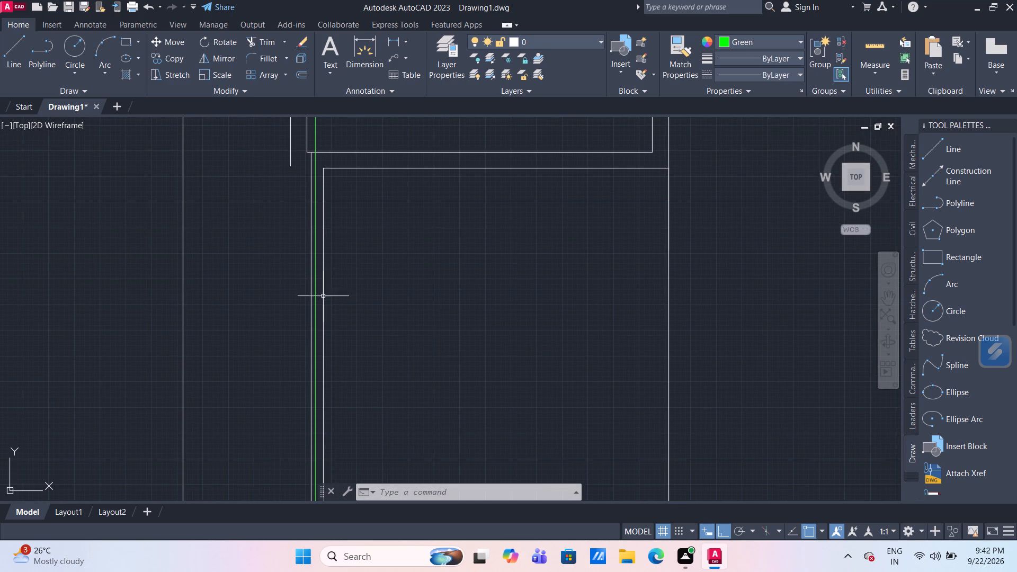
pyautogui.moveTo(318, 319); pyautogui.dragTo(325, 163, button='middle')
pyautogui.scroll(1, 331, 350)
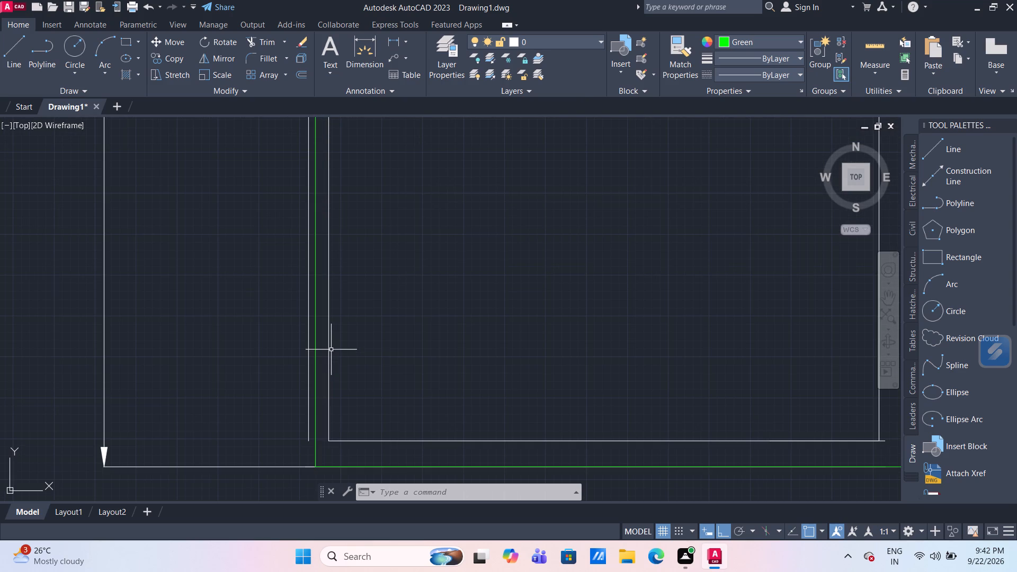
pyautogui.scroll(-1, 326, 345)
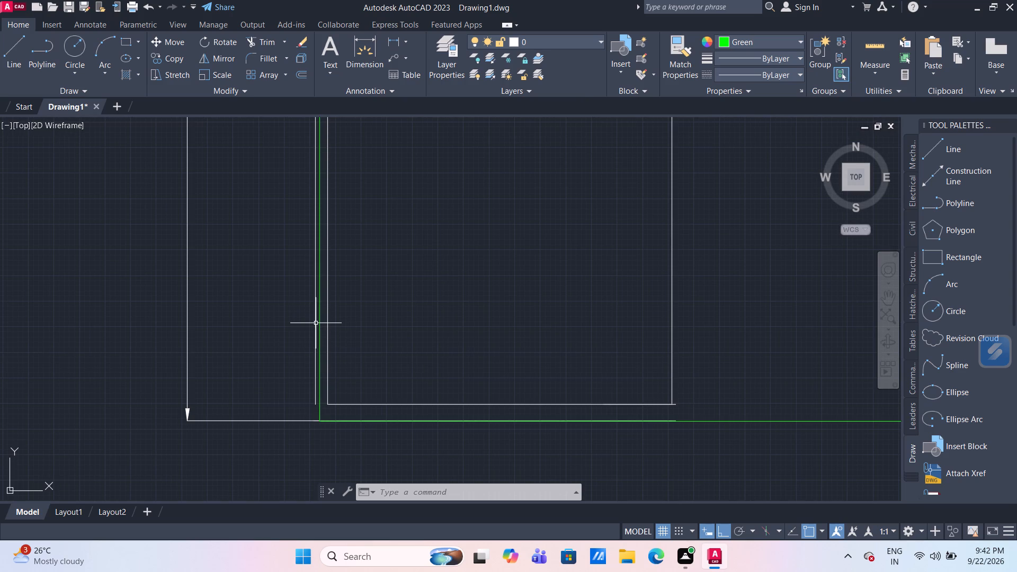
pyautogui.click(316, 323)
pyautogui.press('Delete')
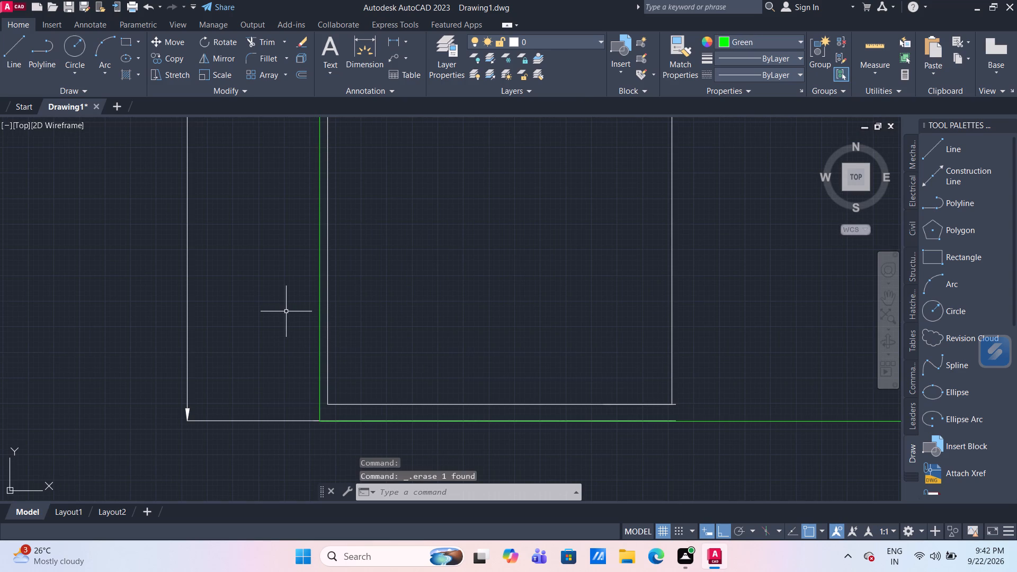
# Offset the lower-left room's left edge 8" outward to make a new outer wall line.
pyautogui.scroll(-1, 366, 298)
pyautogui.moveTo(385, 308); pyautogui.dragTo(417, 399, button='middle')
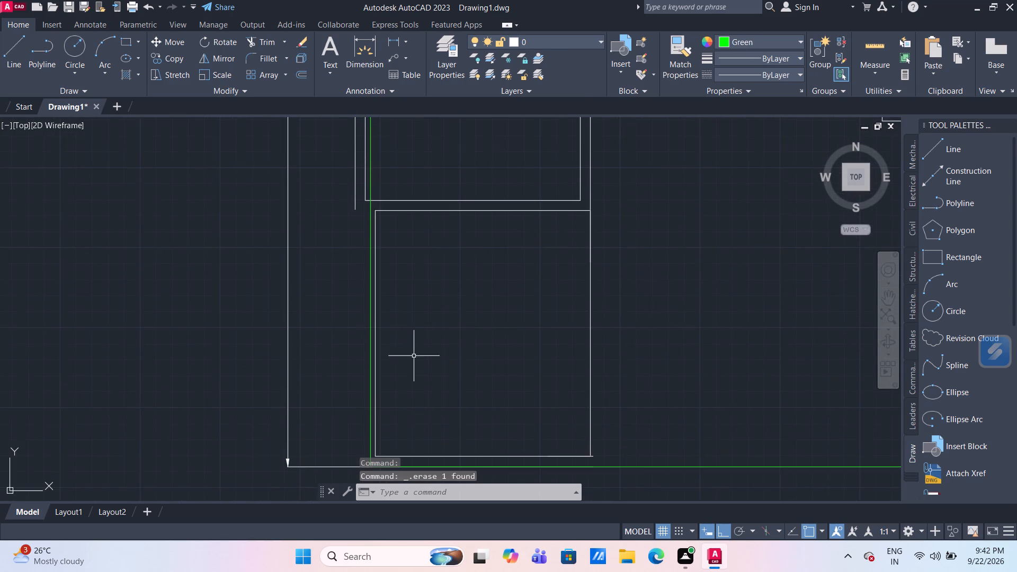
pyautogui.moveTo(413, 352); pyautogui.dragTo(396, 290, button='middle')
pyautogui.press('o')
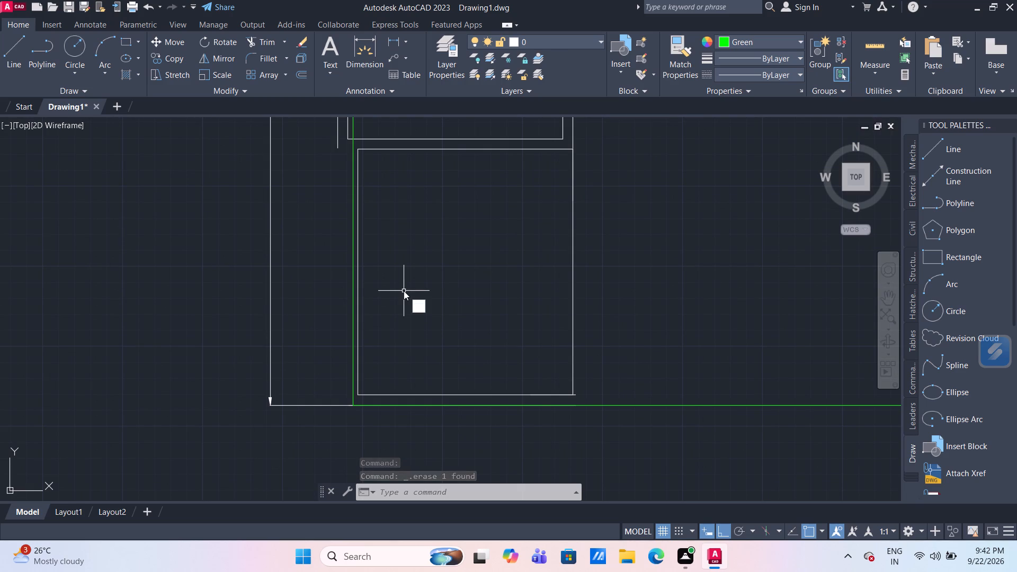
pyautogui.press('Return')
pyautogui.press('Return')
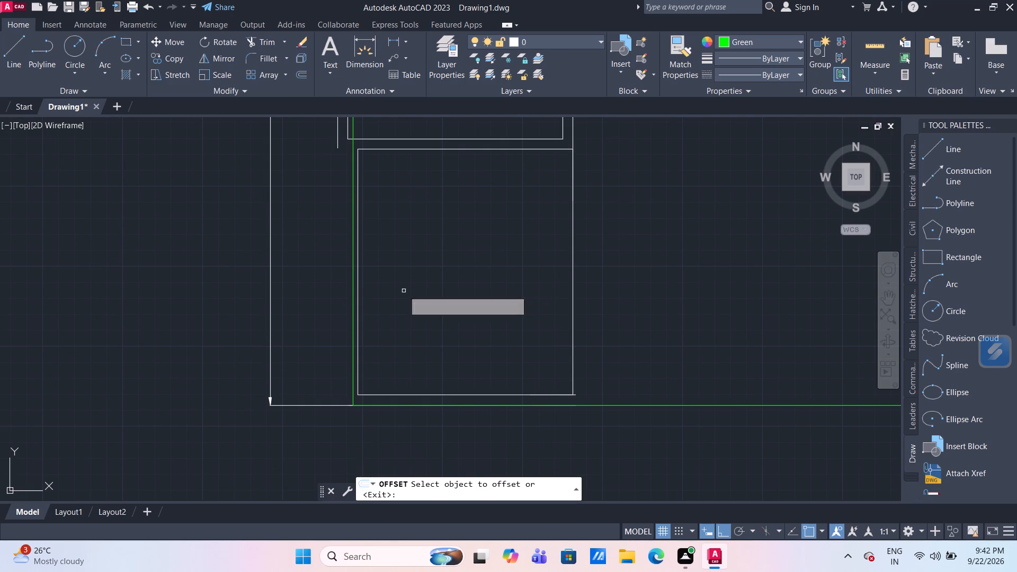
pyautogui.click(355, 278)
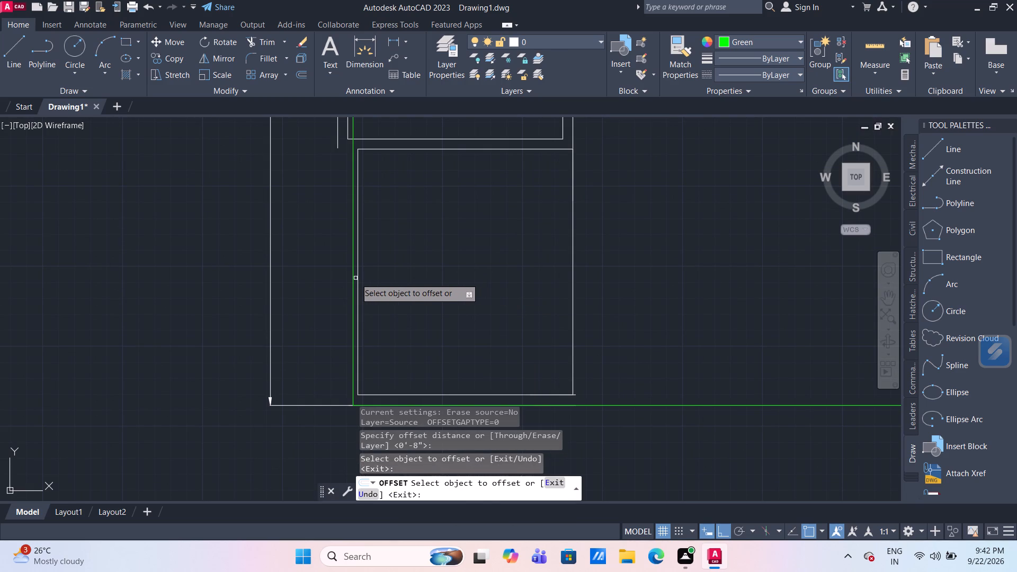
pyautogui.click(358, 280)
pyautogui.click(339, 279)
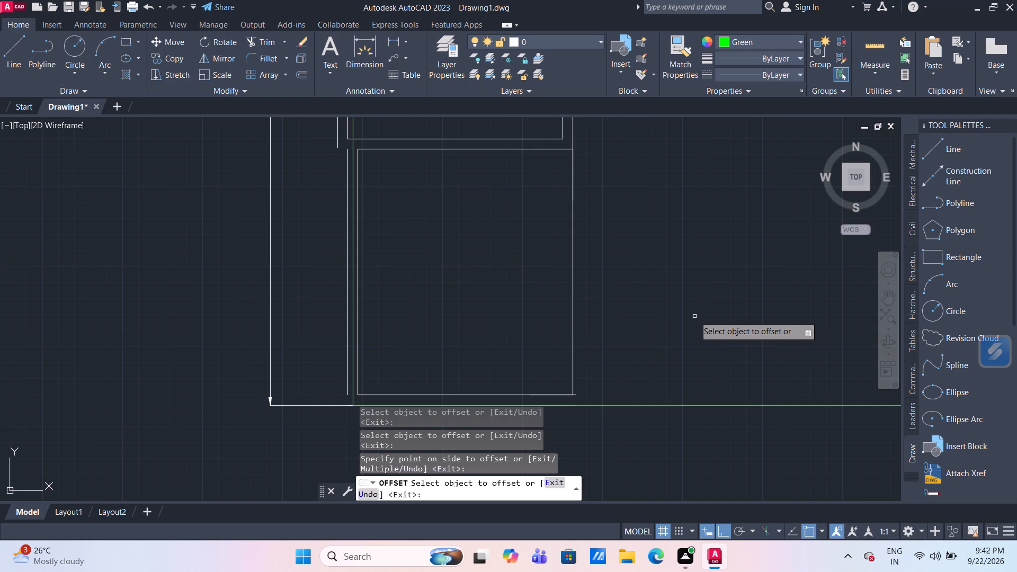
pyautogui.press('Escape')
# Shorten the overhanging line on the lower-left room's bottom edge to end at the room's bottom-right corner, 2'-9" long.
pyautogui.scroll(1, 603, 383)
pyautogui.moveTo(603, 380); pyautogui.dragTo(585, 333, button='middle')
pyautogui.scroll(2, 554, 347)
pyautogui.moveTo(554, 347); pyautogui.dragTo(554, 300, button='middle')
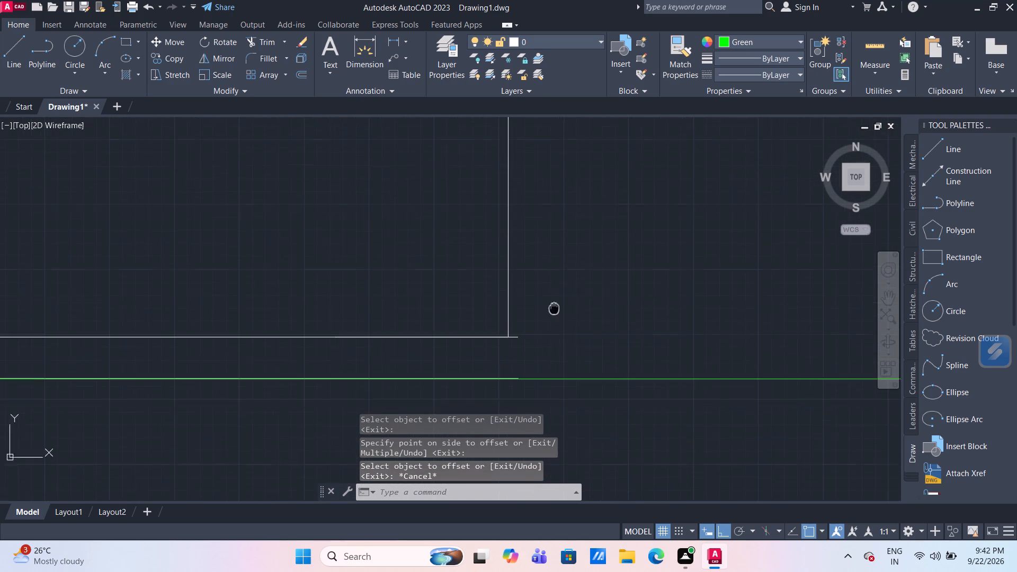
pyautogui.moveTo(554, 300); pyautogui.dragTo(554, 298, button='middle')
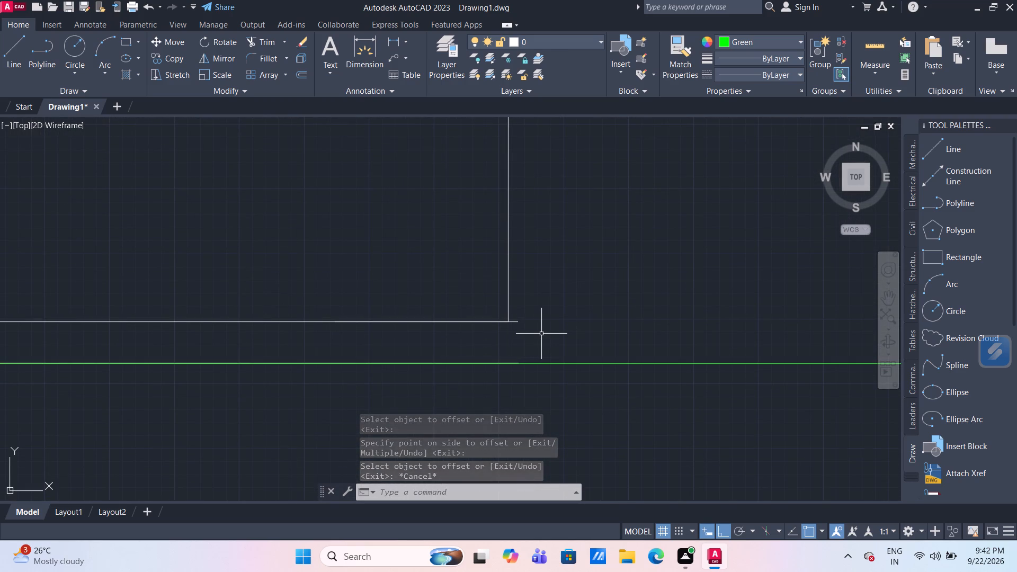
pyautogui.scroll(3, 541, 334)
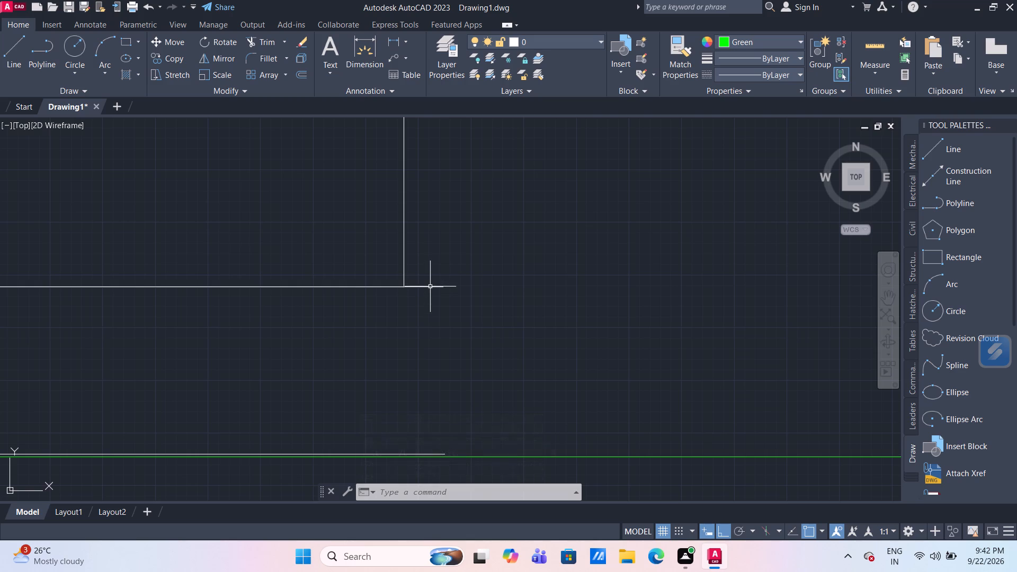
pyautogui.click(430, 287)
pyautogui.click(444, 290)
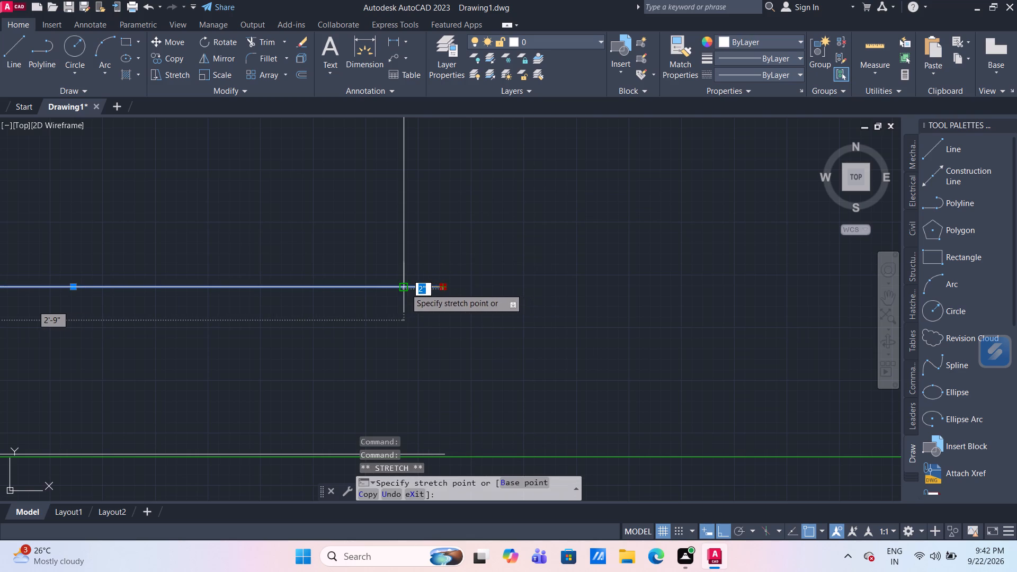
pyautogui.click(405, 288)
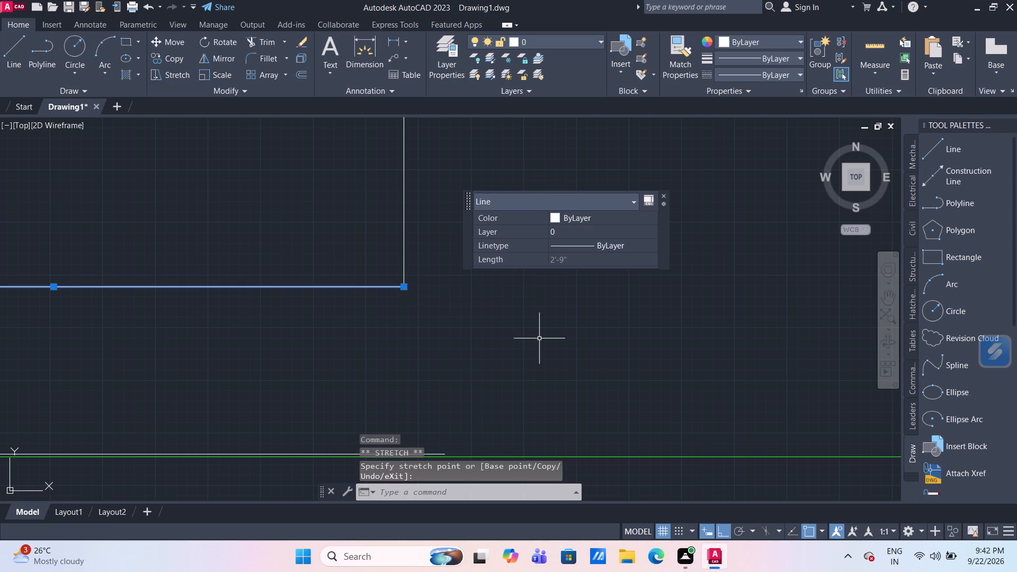
pyautogui.press('Escape')
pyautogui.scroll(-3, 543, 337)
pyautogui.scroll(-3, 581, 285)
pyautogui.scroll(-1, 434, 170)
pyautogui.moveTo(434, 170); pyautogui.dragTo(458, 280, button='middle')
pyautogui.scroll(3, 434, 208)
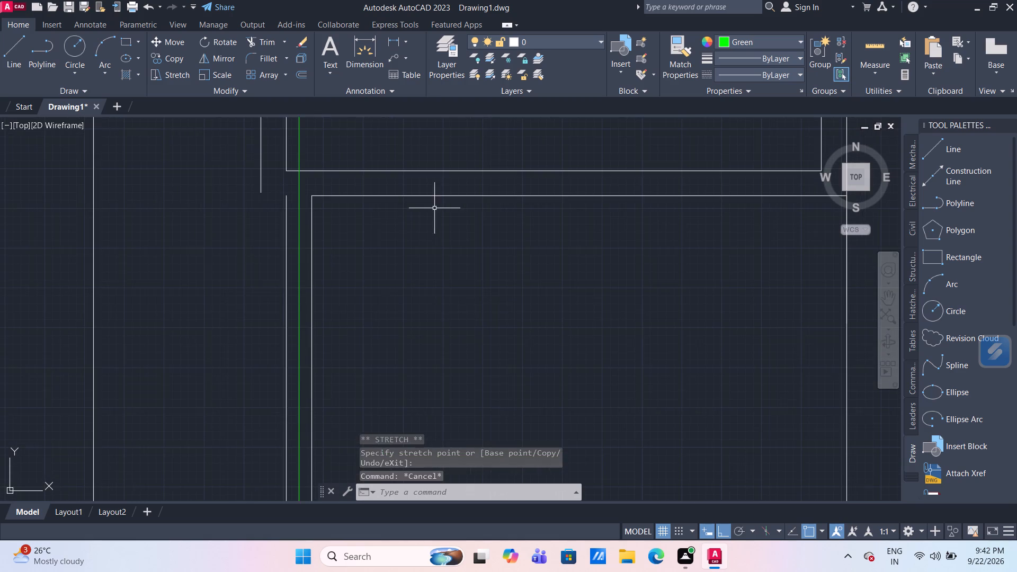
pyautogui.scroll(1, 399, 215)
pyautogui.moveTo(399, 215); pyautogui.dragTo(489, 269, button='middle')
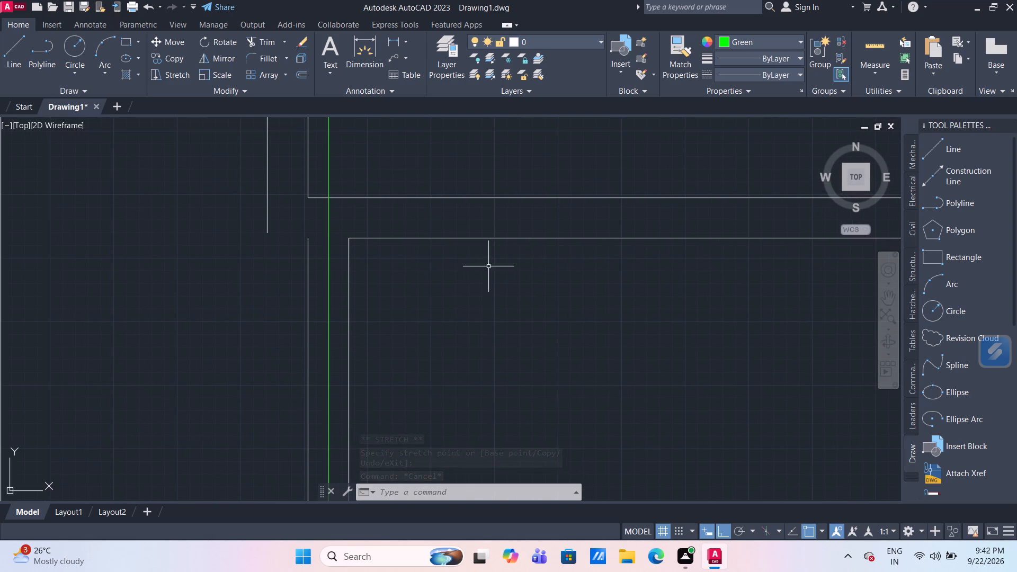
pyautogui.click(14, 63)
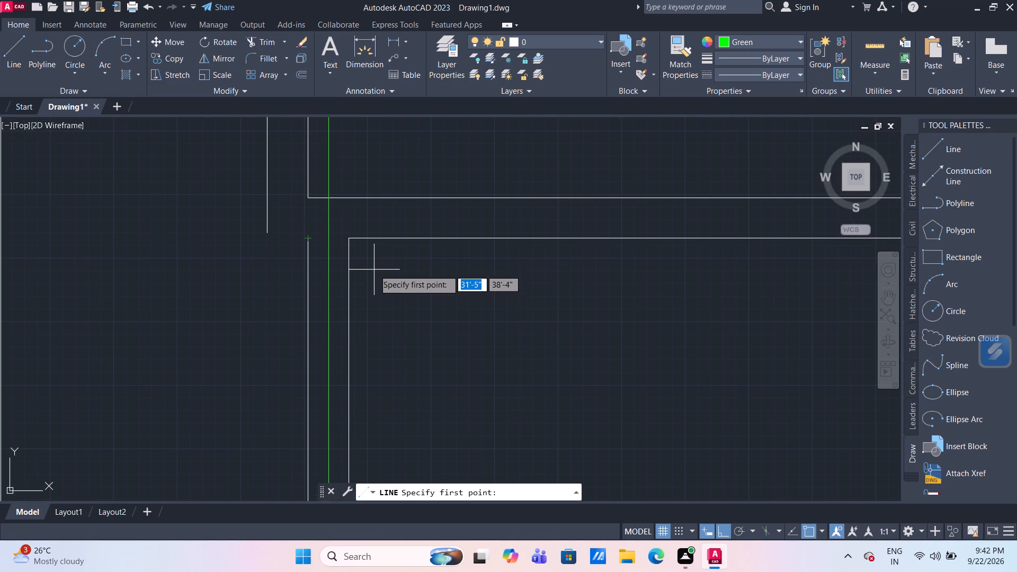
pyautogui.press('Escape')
# Examine the room layout and wall lines across the plan within the green boundary.
pyautogui.scroll(-3, 373, 269)
pyautogui.scroll(-1, 424, 300)
pyautogui.moveTo(427, 302); pyautogui.dragTo(370, 267, button='middle')
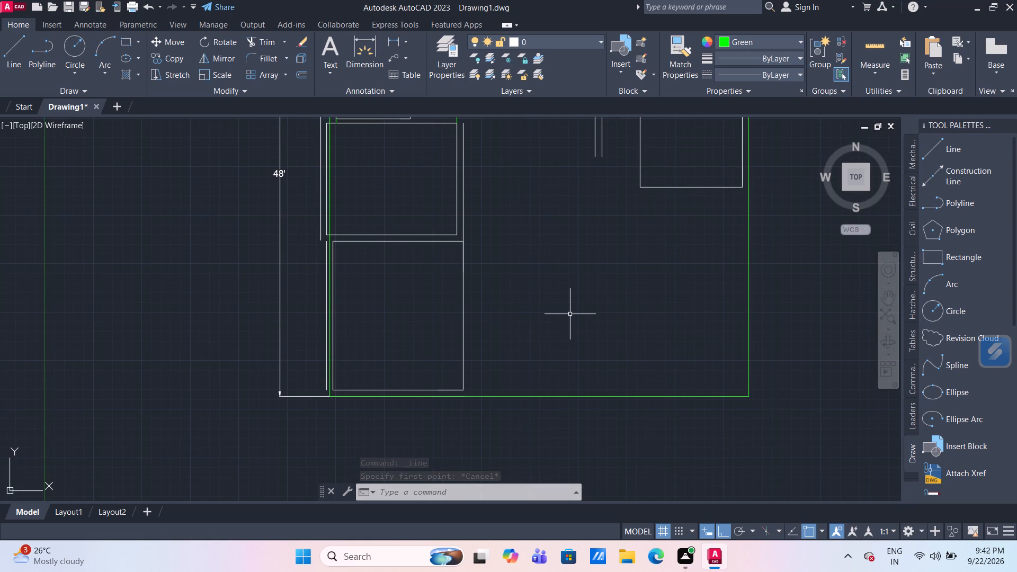
pyautogui.moveTo(562, 312); pyautogui.dragTo(537, 339, button='middle')
pyautogui.scroll(-2, 537, 339)
pyautogui.scroll(3, 511, 203)
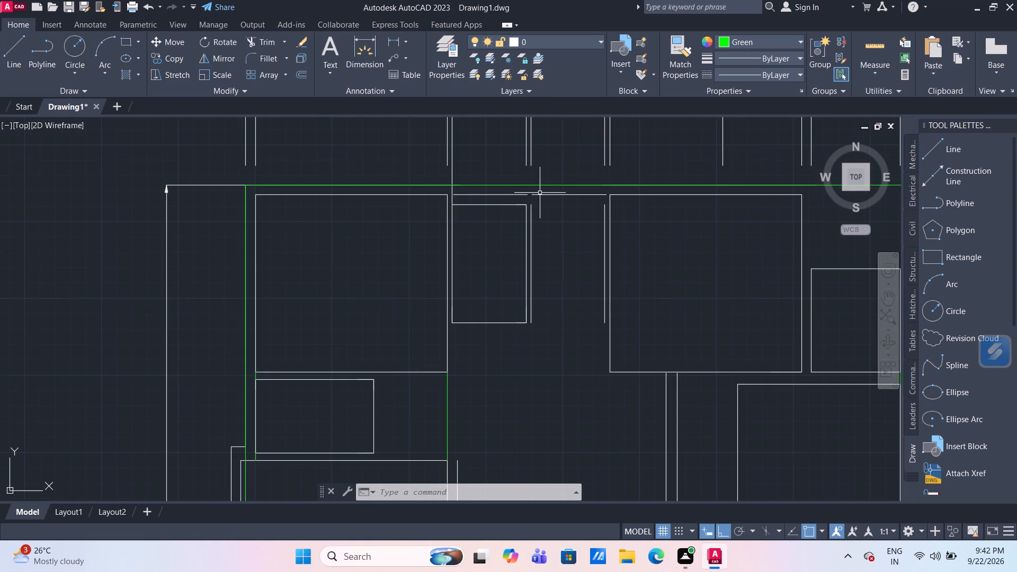
pyautogui.scroll(2, 545, 205)
pyautogui.scroll(-4, 575, 263)
pyautogui.moveTo(578, 270); pyautogui.dragTo(560, 258, button='middle')
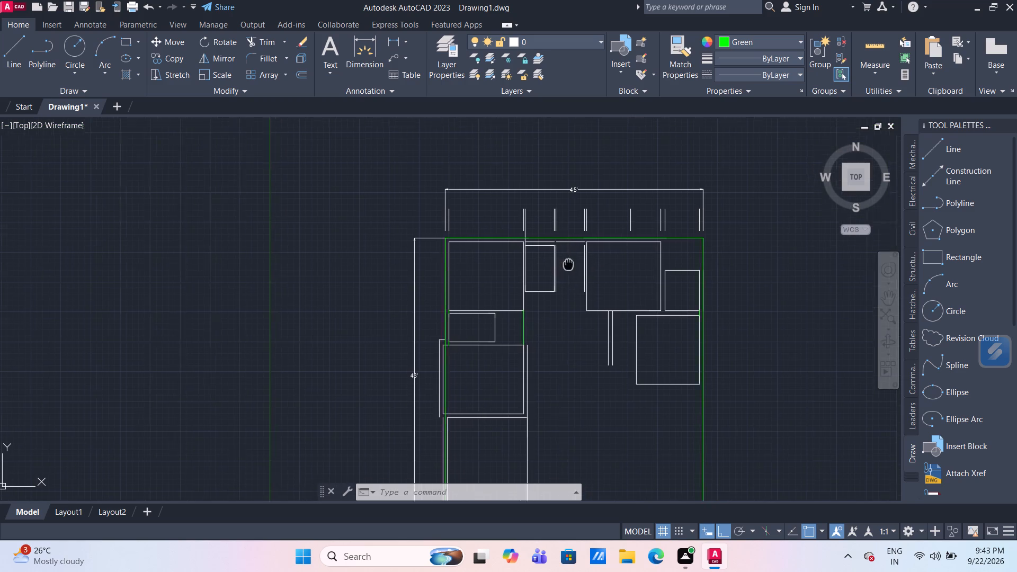
pyautogui.moveTo(560, 258); pyautogui.dragTo(490, 179, button='middle')
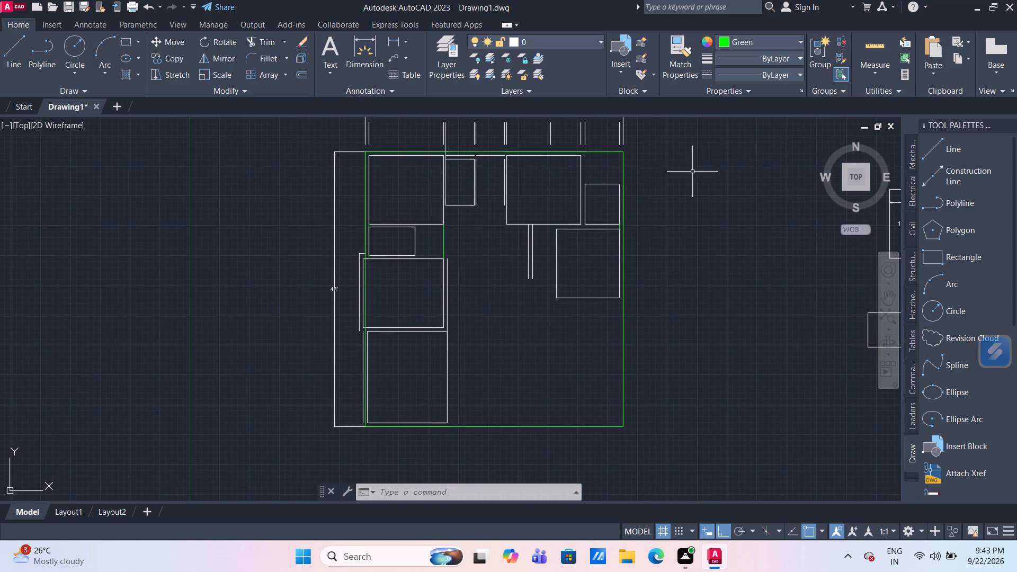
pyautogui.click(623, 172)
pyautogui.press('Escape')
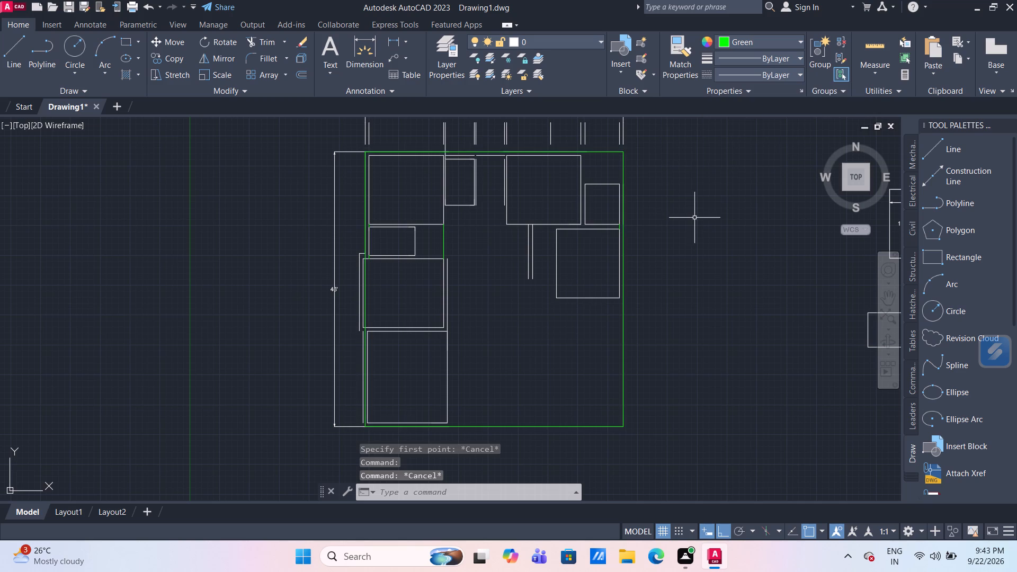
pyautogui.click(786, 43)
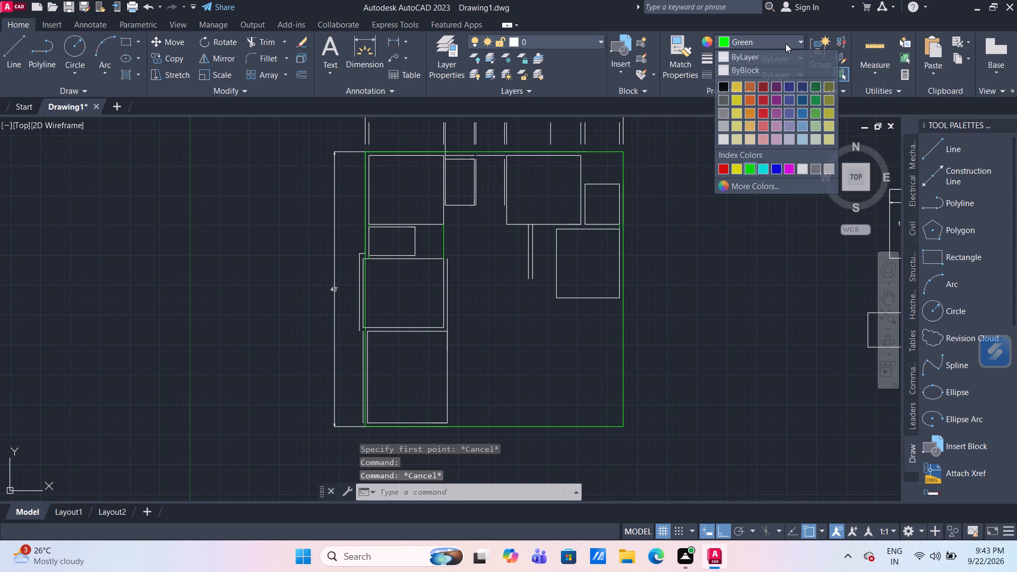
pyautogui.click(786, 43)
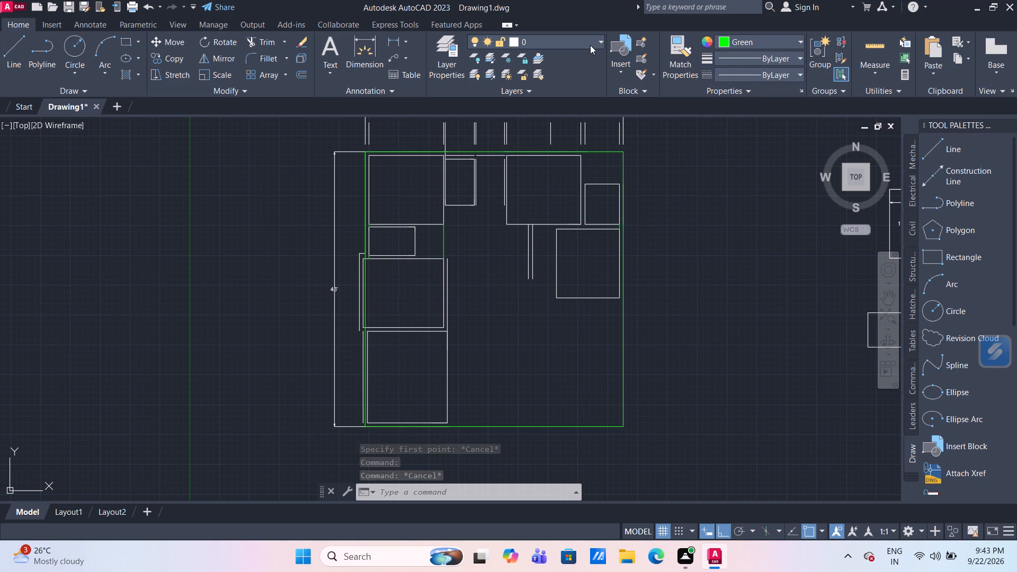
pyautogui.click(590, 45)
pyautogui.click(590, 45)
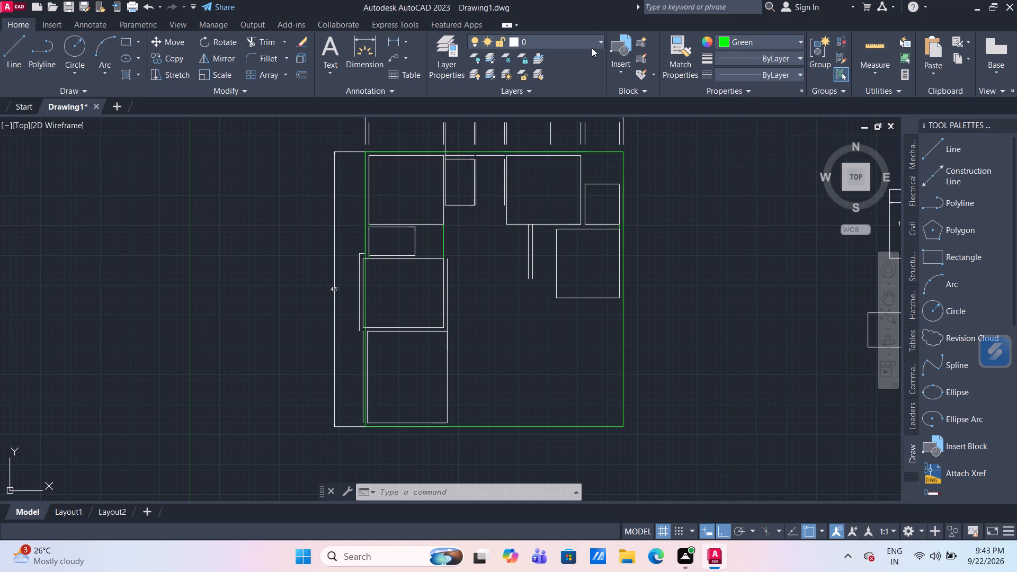
# Move the green boundary rectangle horizontally out of the floor plan to the empty area east of the drawing.
pyautogui.click(622, 158)
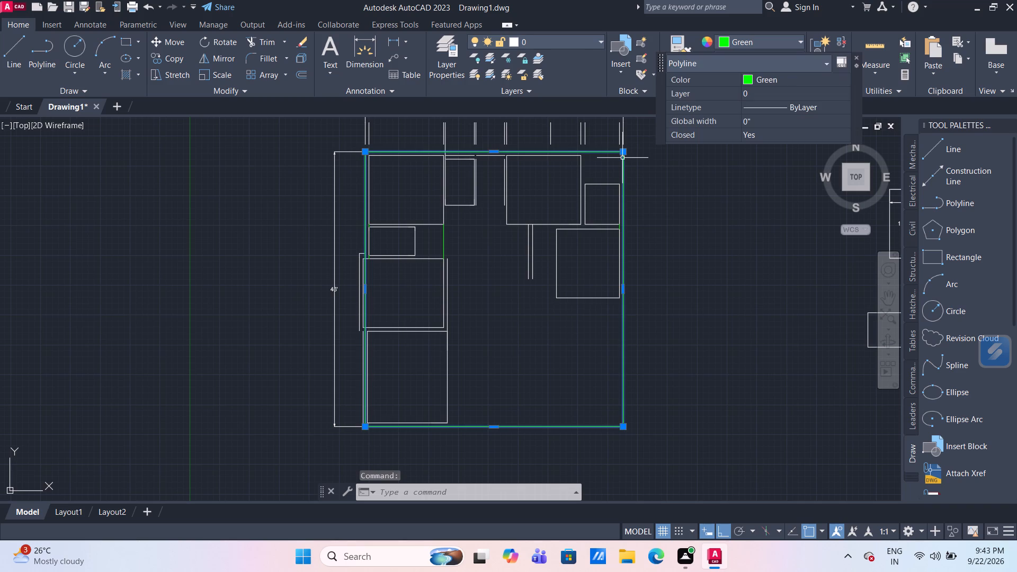
pyautogui.scroll(1, 286, 166)
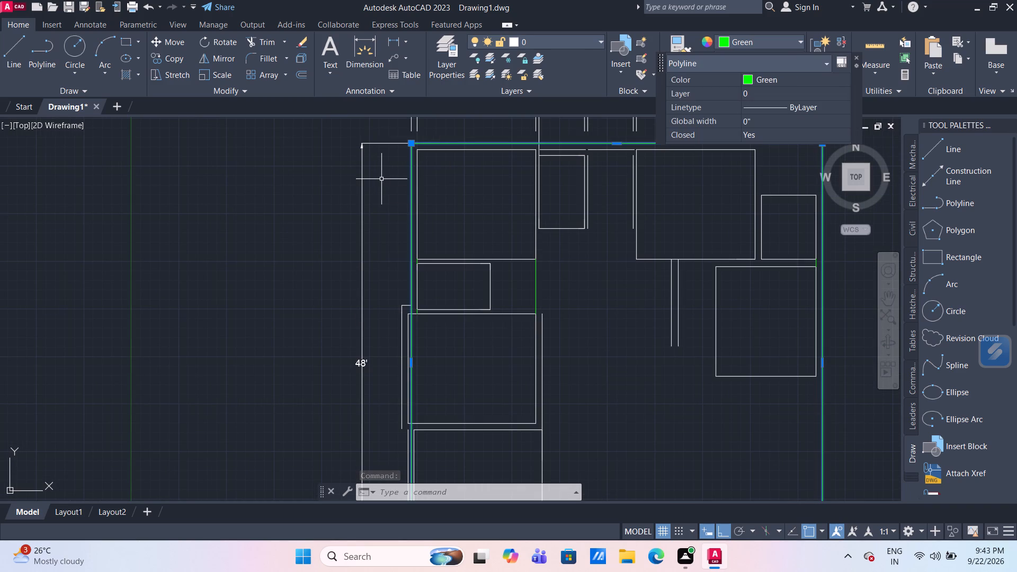
pyautogui.press('m')
pyautogui.press('Return')
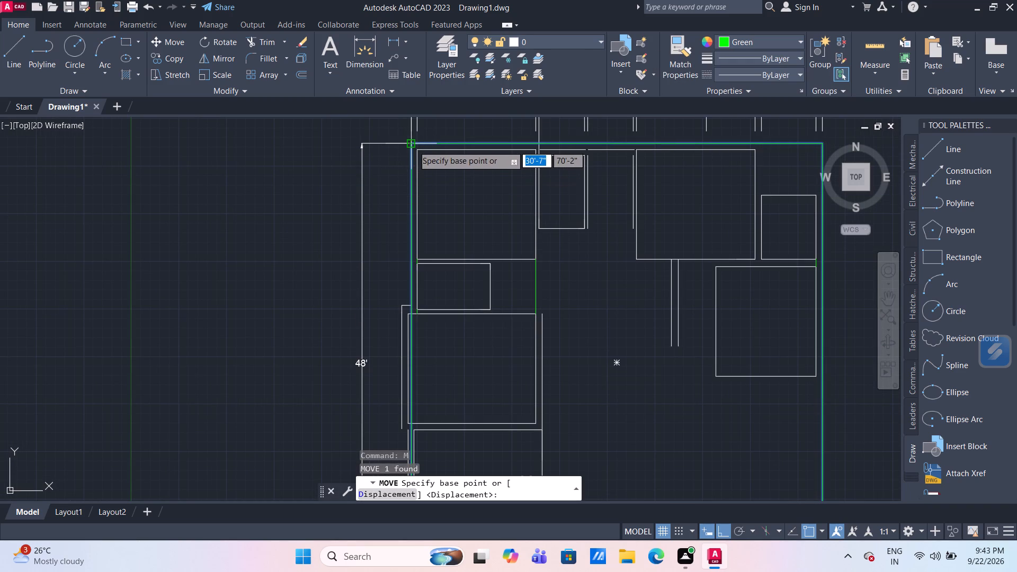
pyautogui.click(413, 146)
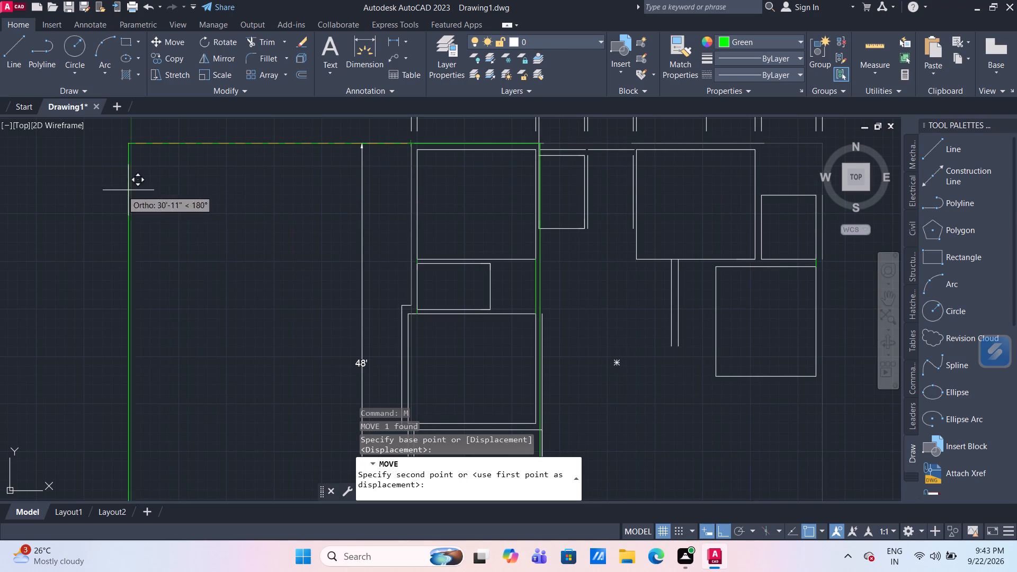
pyautogui.scroll(-3, 59, 225)
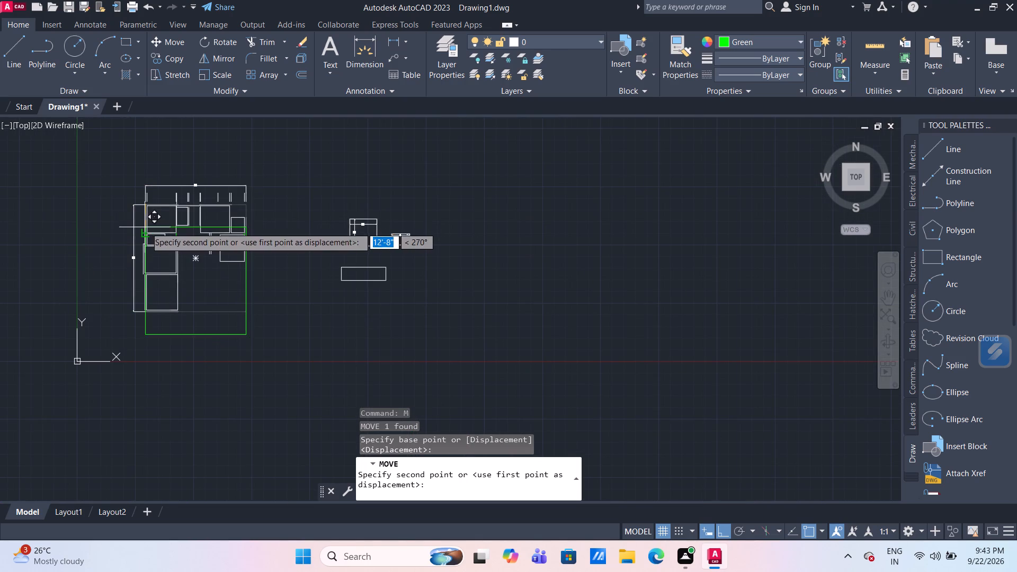
pyautogui.click(408, 194)
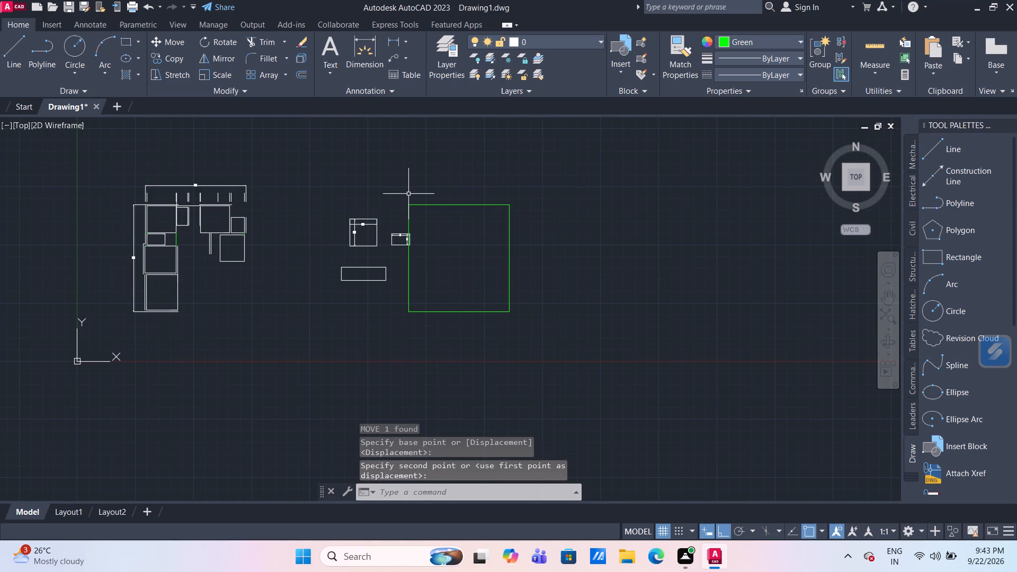
# Trim the top outer wall line's overhang and the vertical line extending above the small room beside the top-left room.
pyautogui.scroll(2, 26, 200)
pyautogui.scroll(3, 332, 224)
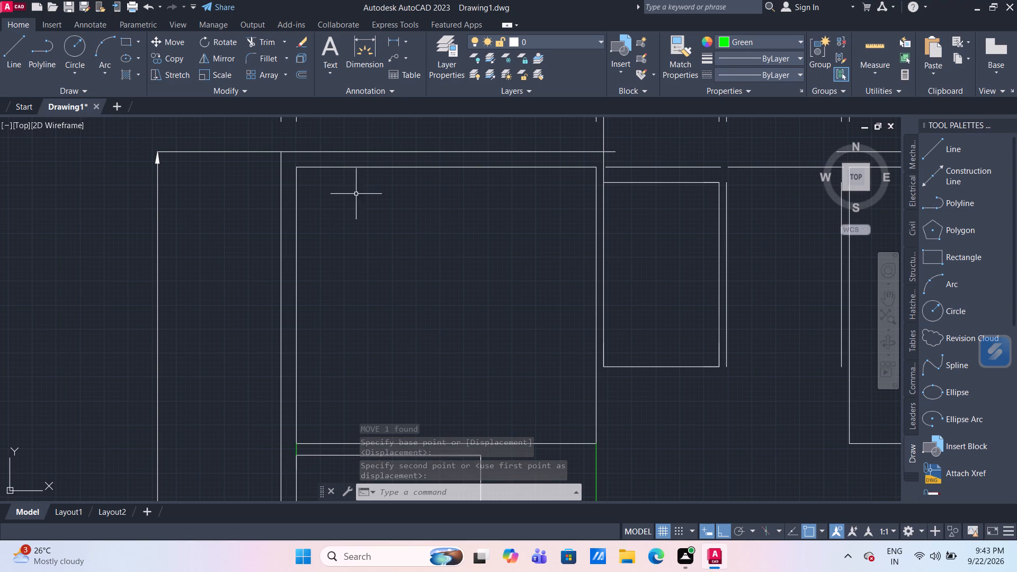
pyautogui.scroll(-2, 395, 199)
pyautogui.moveTo(441, 227); pyautogui.dragTo(360, 234, button='middle')
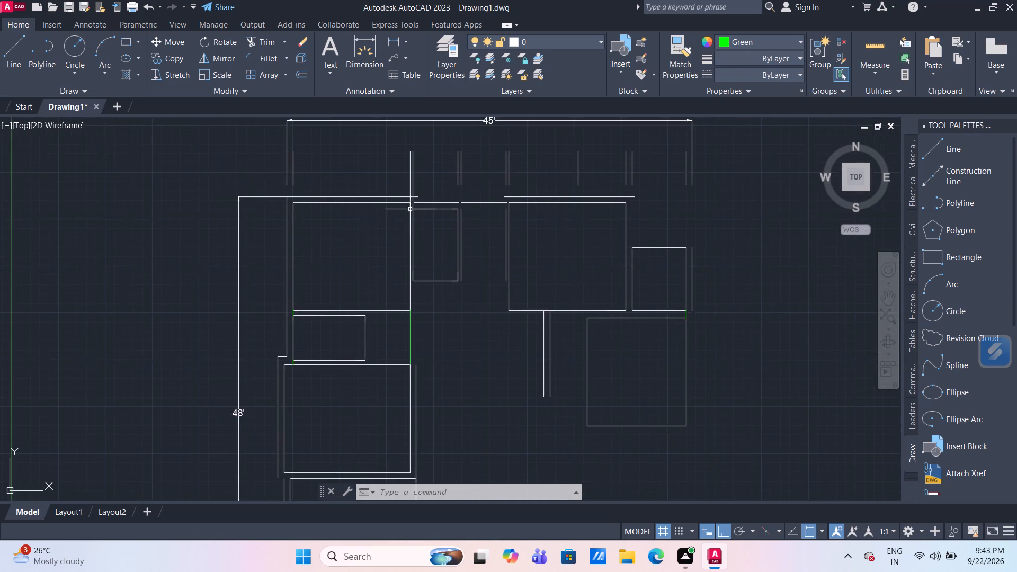
pyautogui.scroll(3, 422, 200)
pyautogui.write('tr')
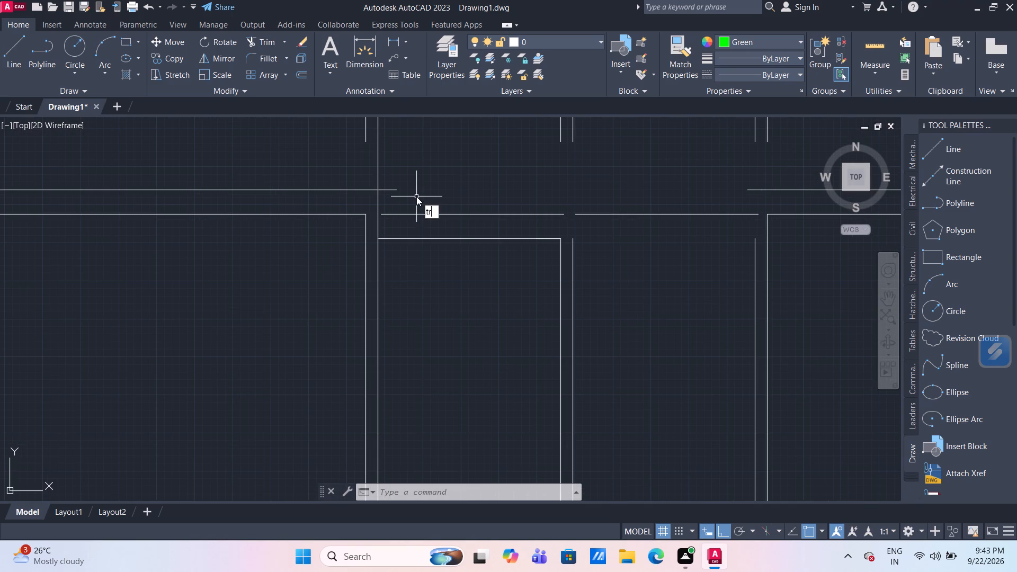
pyautogui.press('Return')
pyautogui.click(394, 190)
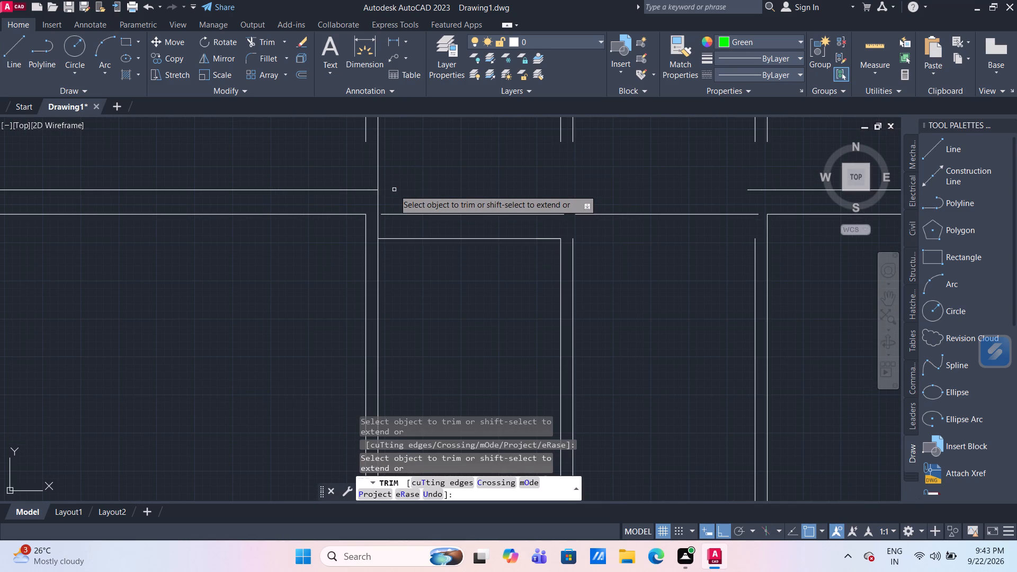
pyautogui.click(364, 159)
pyautogui.click(484, 160)
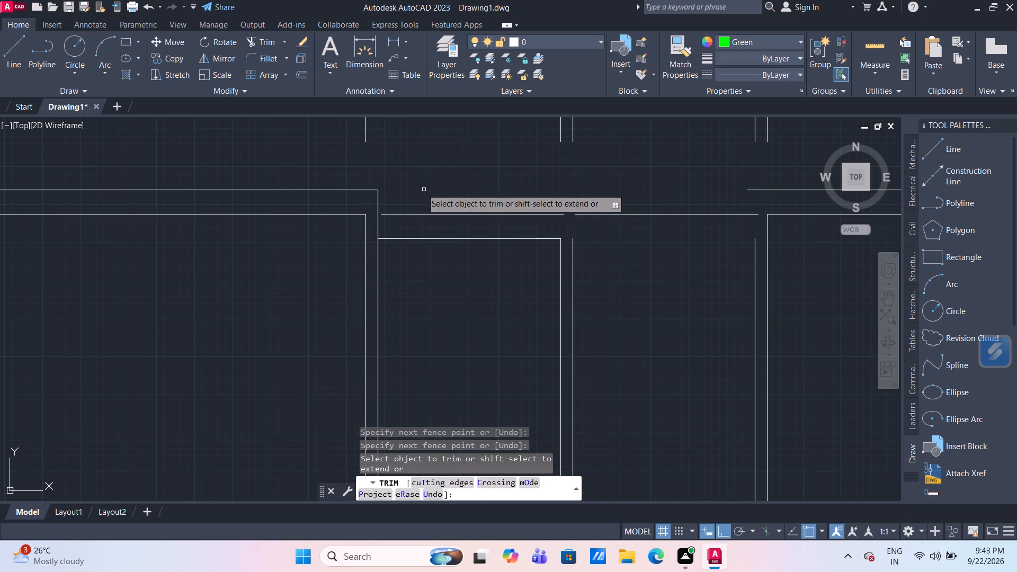
pyautogui.click(378, 229)
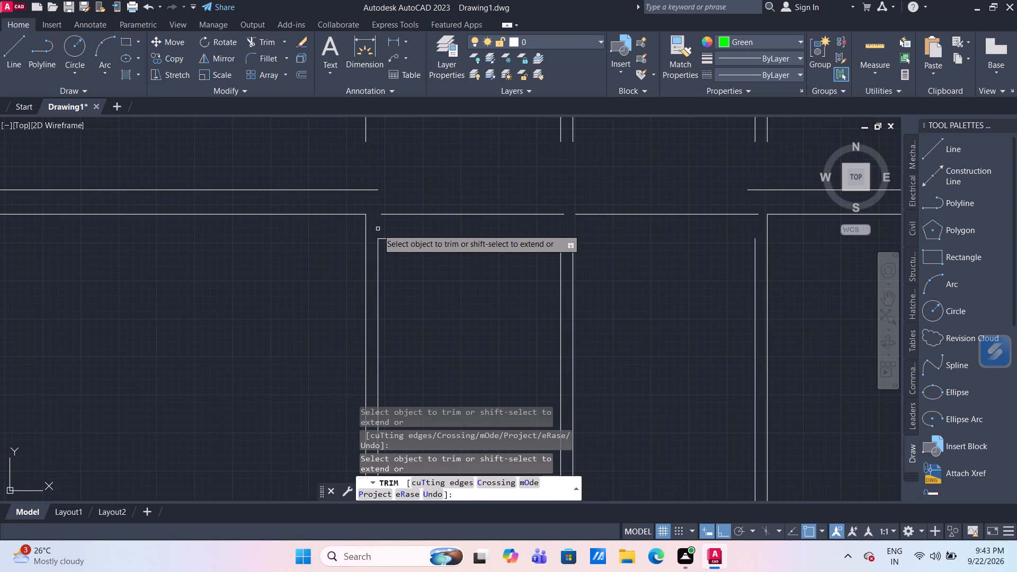
pyautogui.scroll(-1, 634, 244)
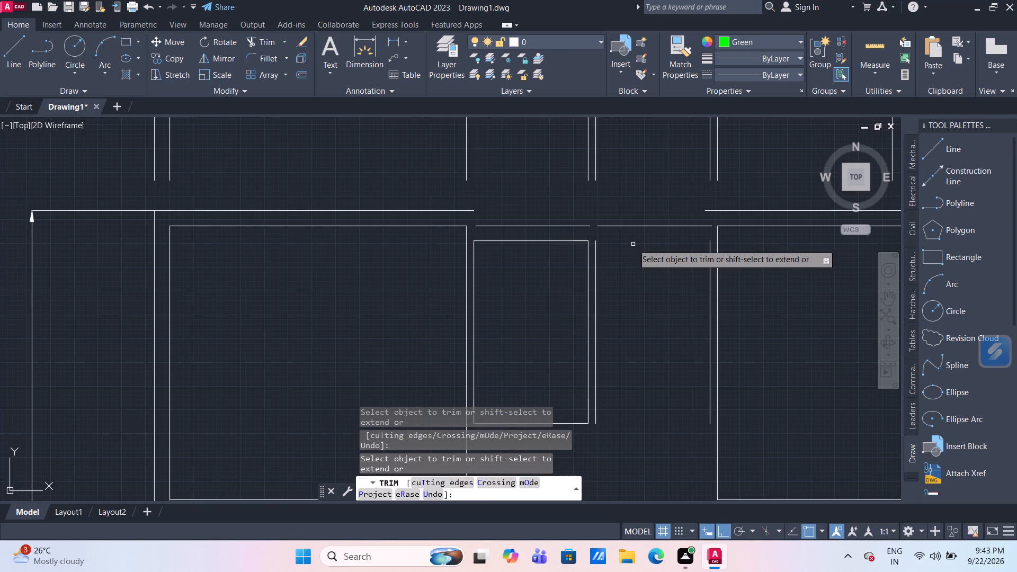
pyautogui.moveTo(607, 255); pyautogui.dragTo(512, 218, button='middle')
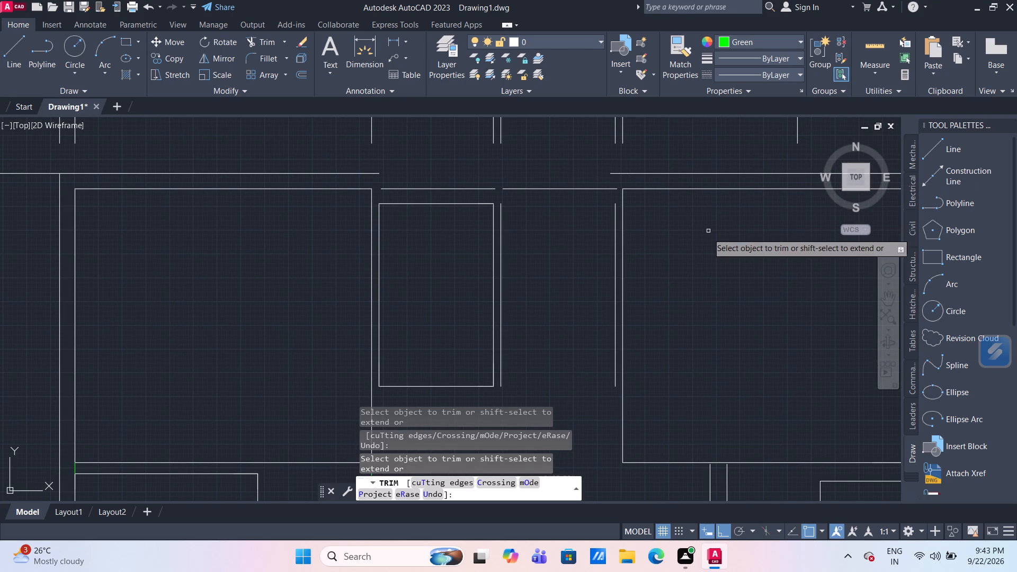
pyautogui.press('Escape')
# Draw connected lines from the top-left room's top-right corner: 8" up, 8" right, and down to the adjoining outer wall line.
pyautogui.scroll(-3, 681, 223)
pyautogui.scroll(2, 739, 224)
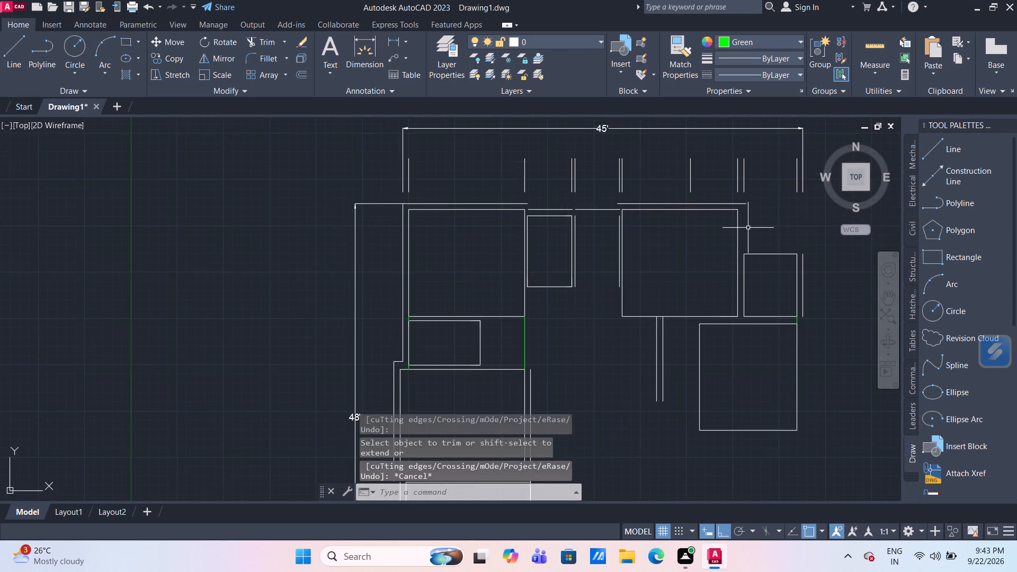
pyautogui.moveTo(749, 228); pyautogui.dragTo(704, 237, button='middle')
pyautogui.scroll(2, 340, 182)
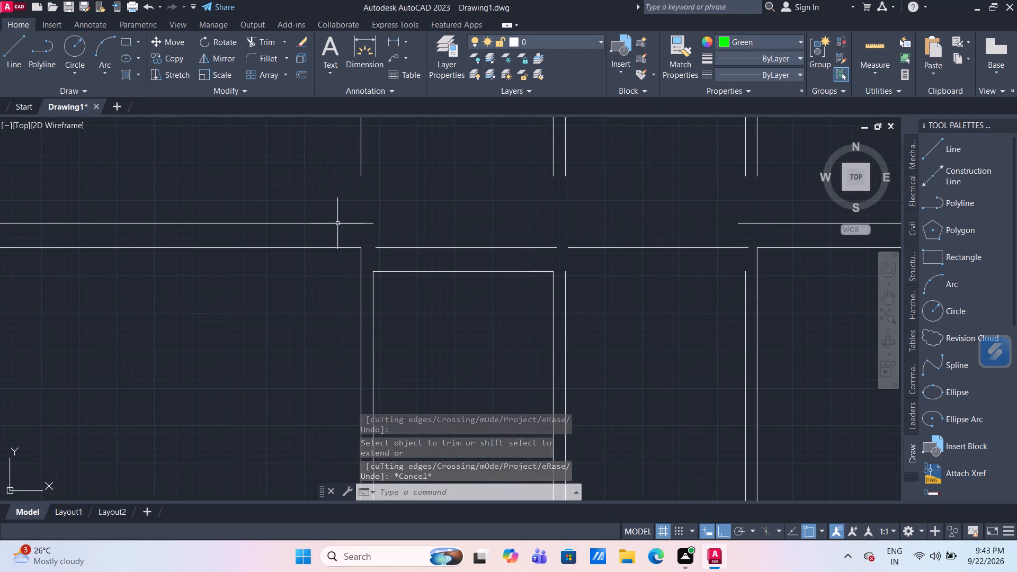
pyautogui.moveTo(337, 224); pyautogui.dragTo(343, 190, button='middle')
pyautogui.scroll(1, 343, 191)
pyautogui.scroll(1, 396, 190)
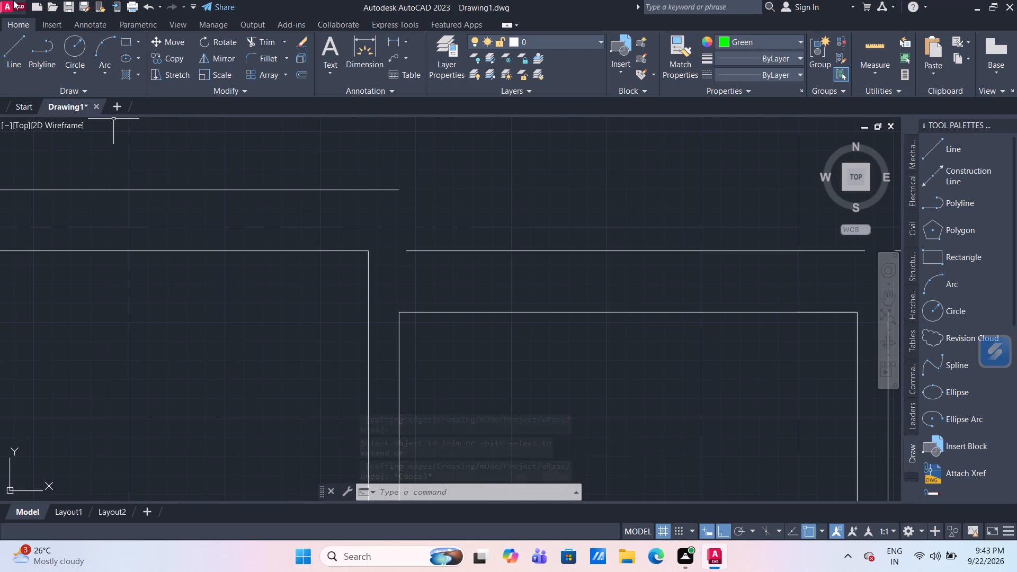
pyautogui.click(23, 59)
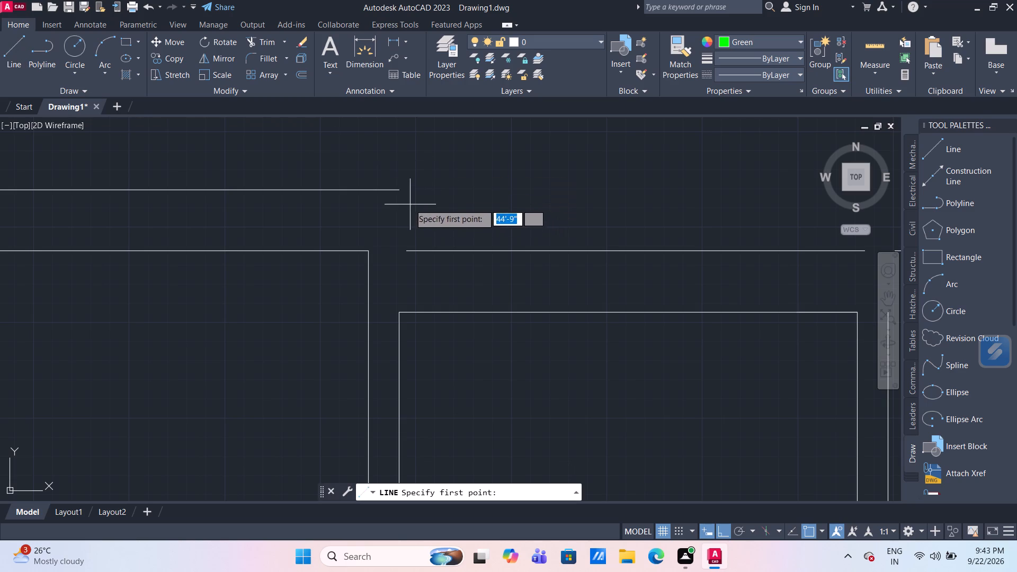
pyautogui.moveTo(369, 251); pyautogui.dragTo(369, 235)
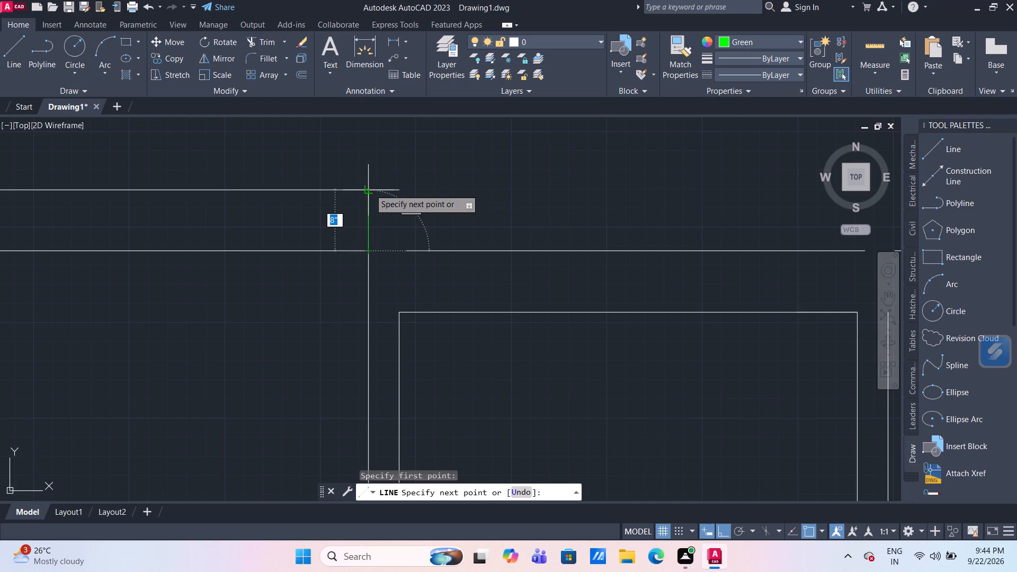
pyautogui.click(370, 189)
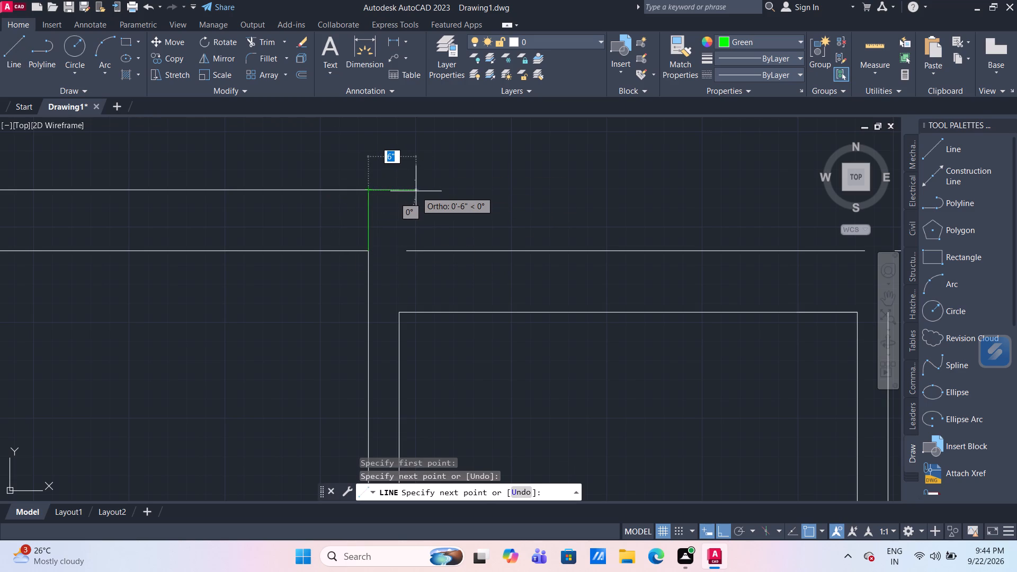
pyautogui.press('8')
pyautogui.hotkey('shift', '"')
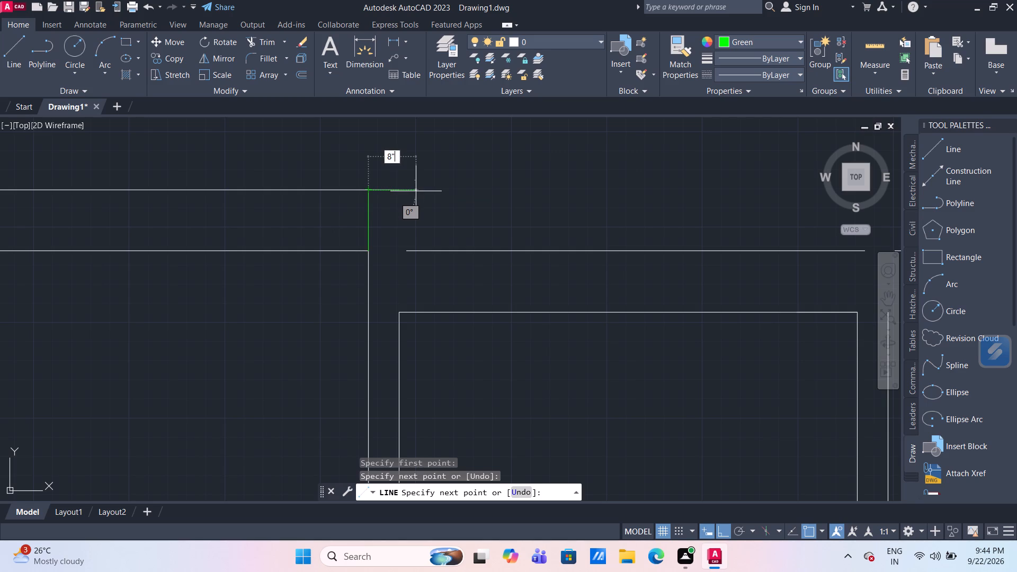
pyautogui.press('Return')
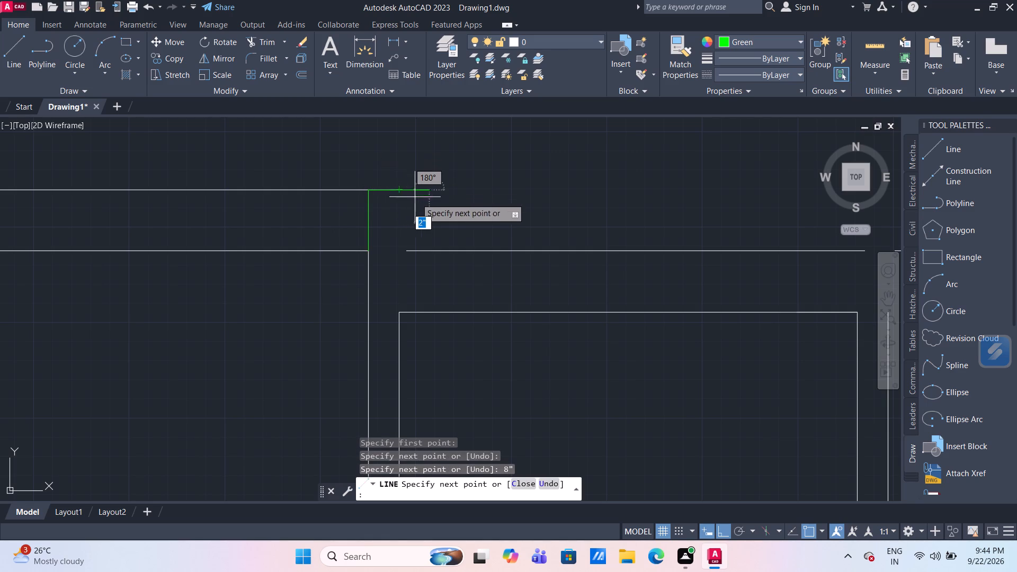
pyautogui.click(430, 252)
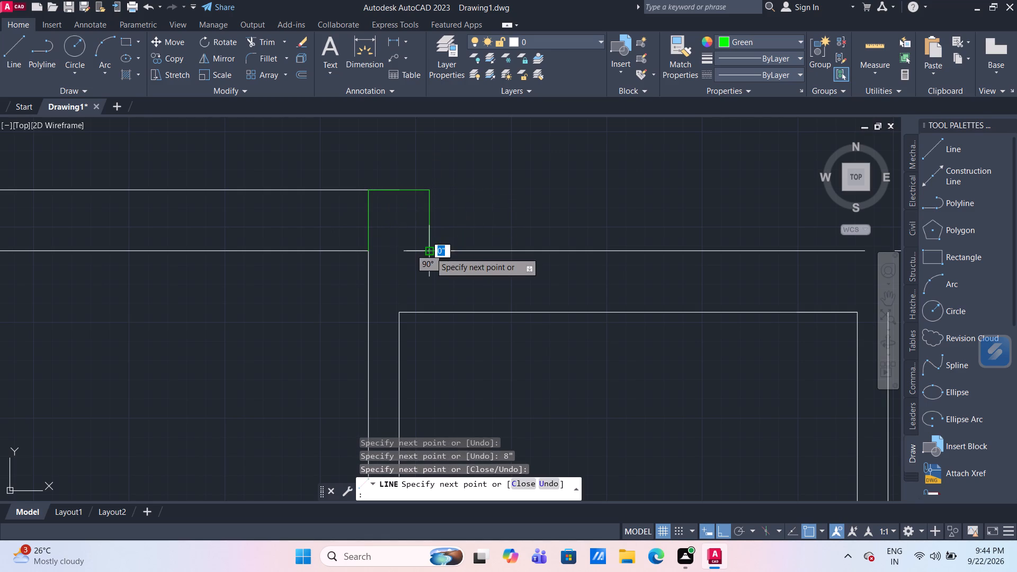
pyautogui.press('Escape')
# Change the color of the new horizontal line and the wall-step line at its right end to ByLayer.
pyautogui.scroll(-2, 405, 244)
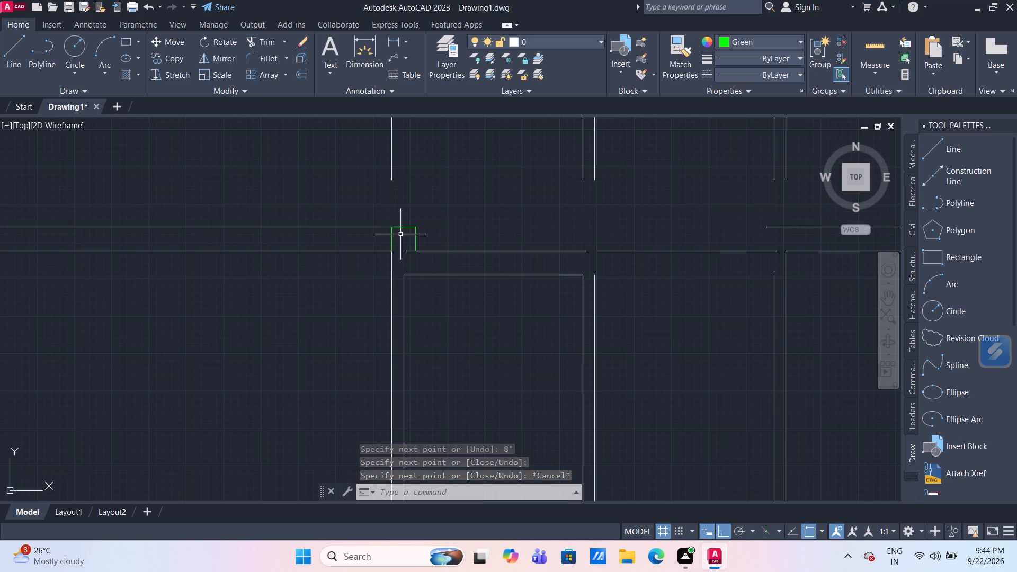
pyautogui.scroll(1, 396, 216)
pyautogui.moveTo(427, 264); pyautogui.dragTo(425, 256)
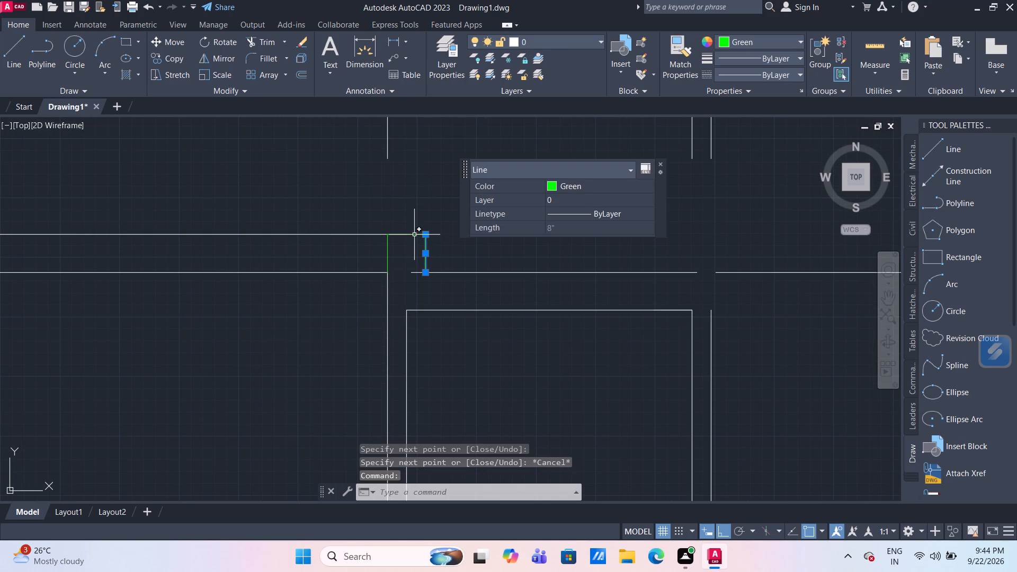
pyautogui.click(414, 235)
pyautogui.click(587, 164)
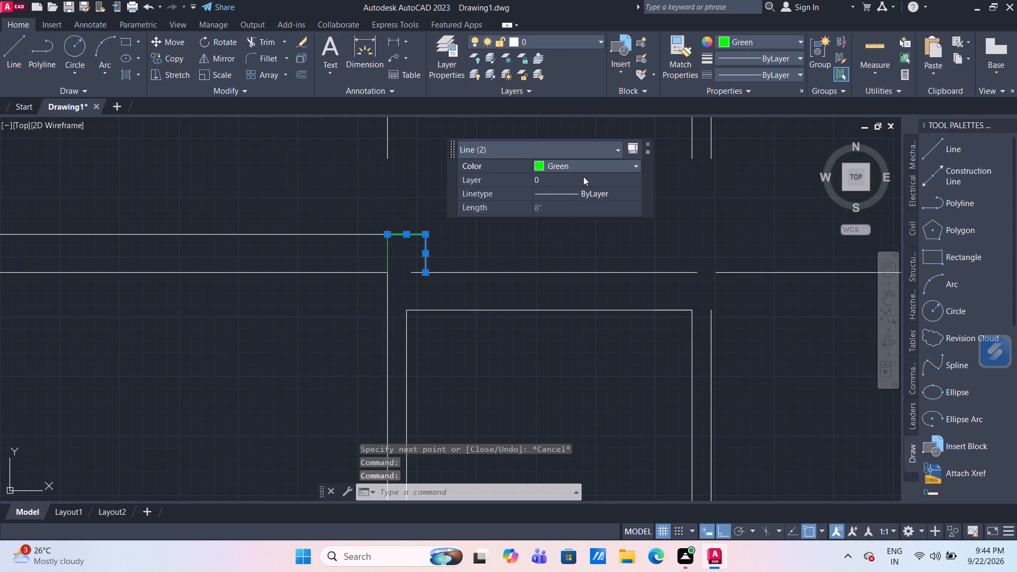
pyautogui.click(584, 172)
pyautogui.click(580, 178)
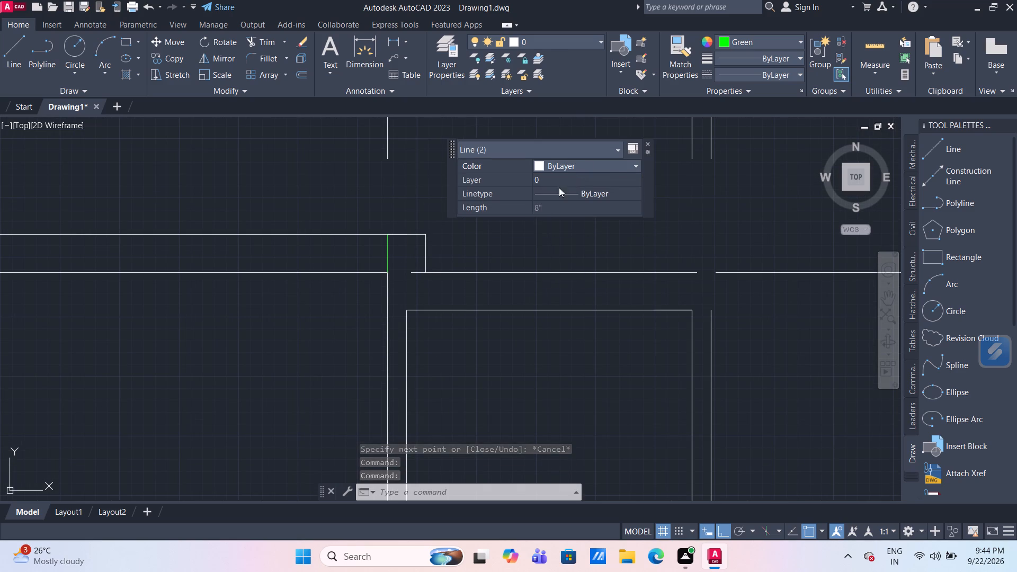
pyautogui.press('`')
pyautogui.press('Escape')
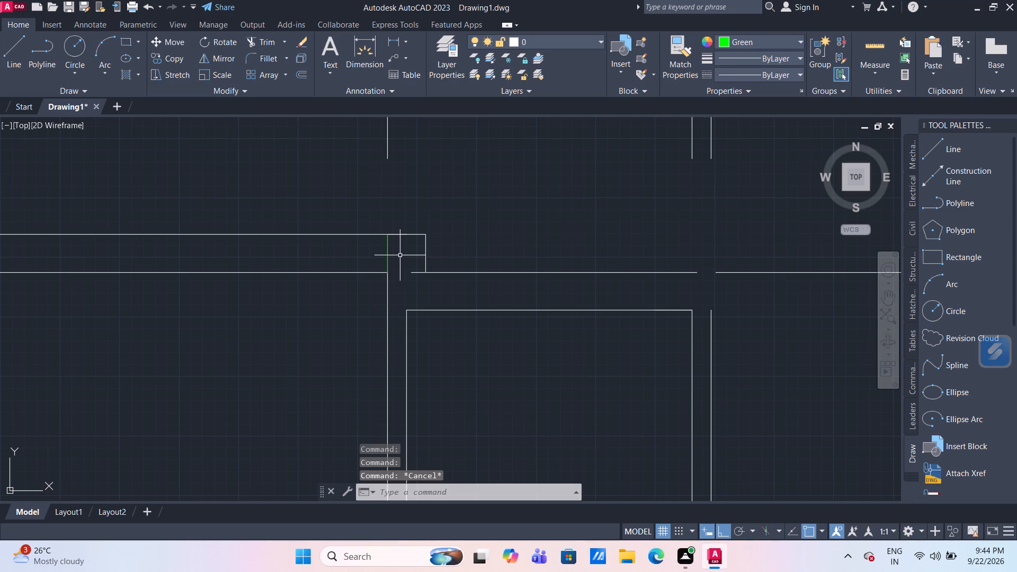
# Delete the green 8" vertical line above the top-left room's top-right corner.
pyautogui.click(388, 252)
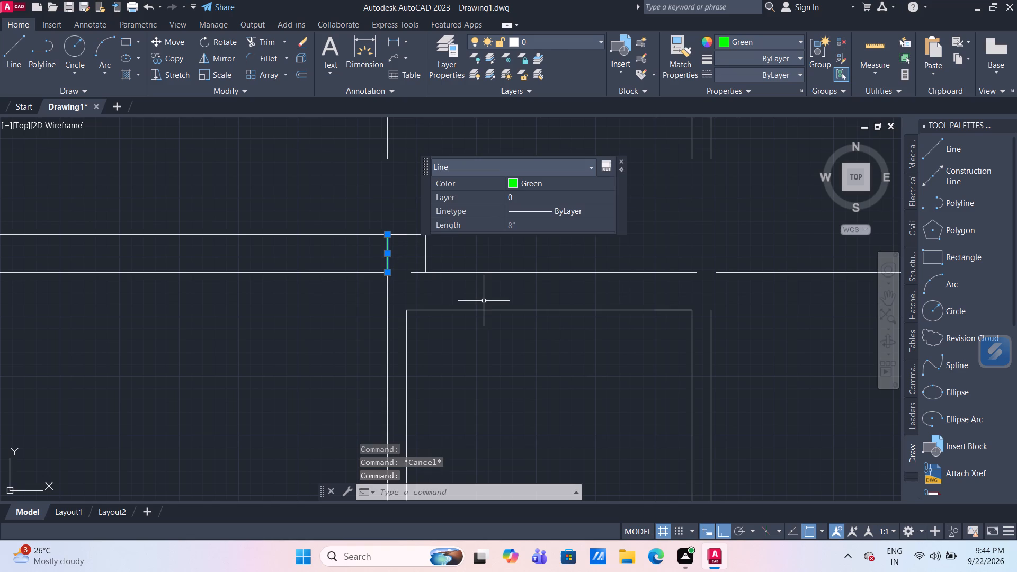
pyautogui.press('Delete')
# Trim the short stub of the outer wall line above the small room that projects left of the new wall step.
pyautogui.write('tr')
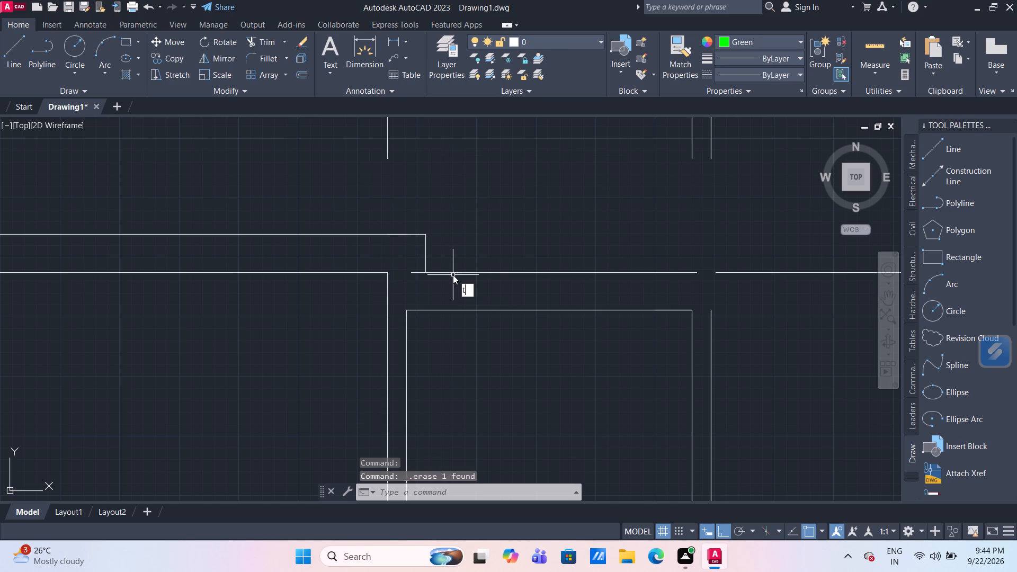
pyautogui.press('Return')
pyautogui.click(417, 272)
pyautogui.scroll(-1, 527, 213)
pyautogui.moveTo(699, 305); pyautogui.dragTo(532, 332, button='middle')
pyautogui.press('Escape')
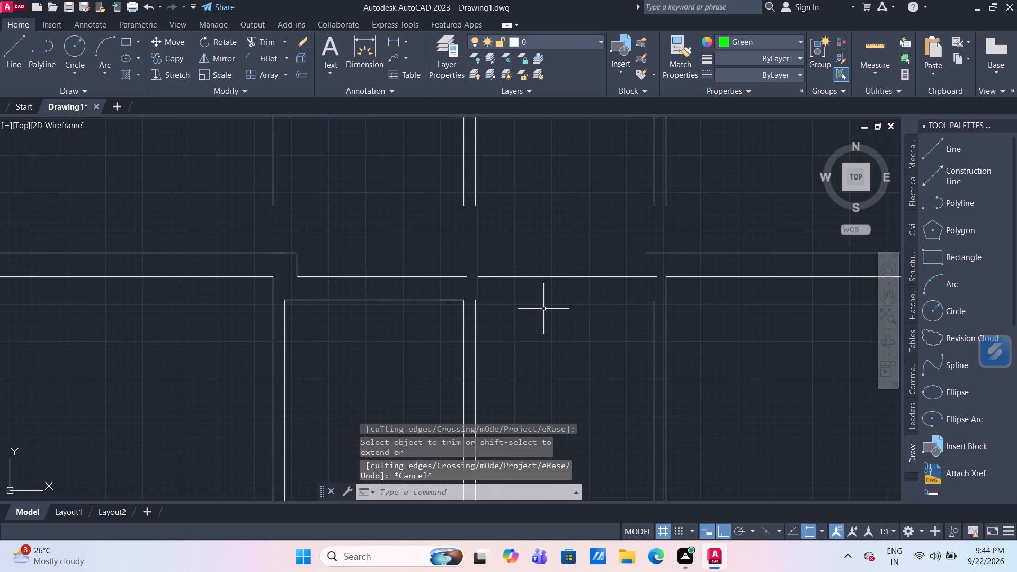
# Join the two collinear outer wall lines above the small room and the adjacent gap into one line.
pyautogui.click(538, 278)
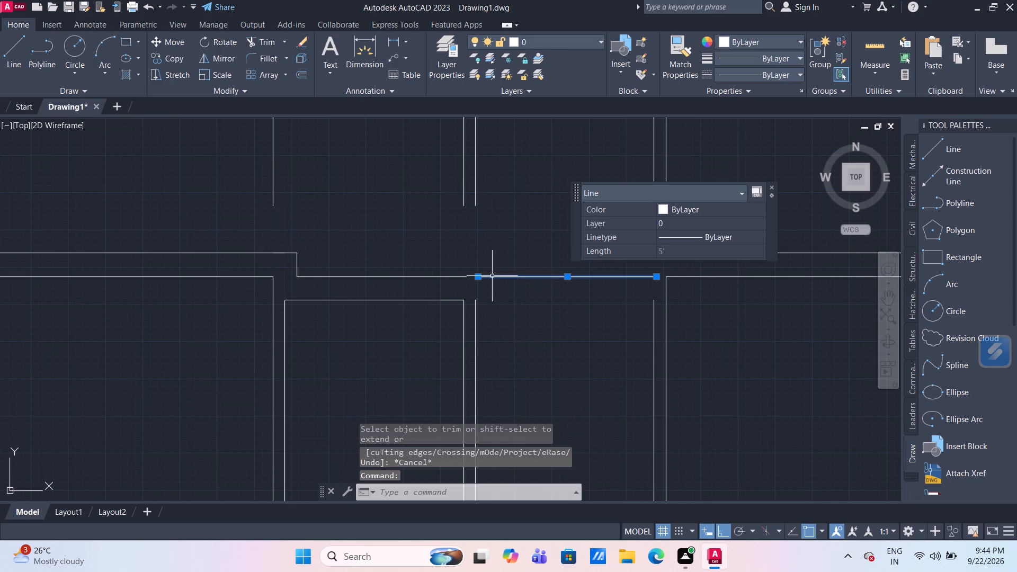
pyautogui.click(451, 278)
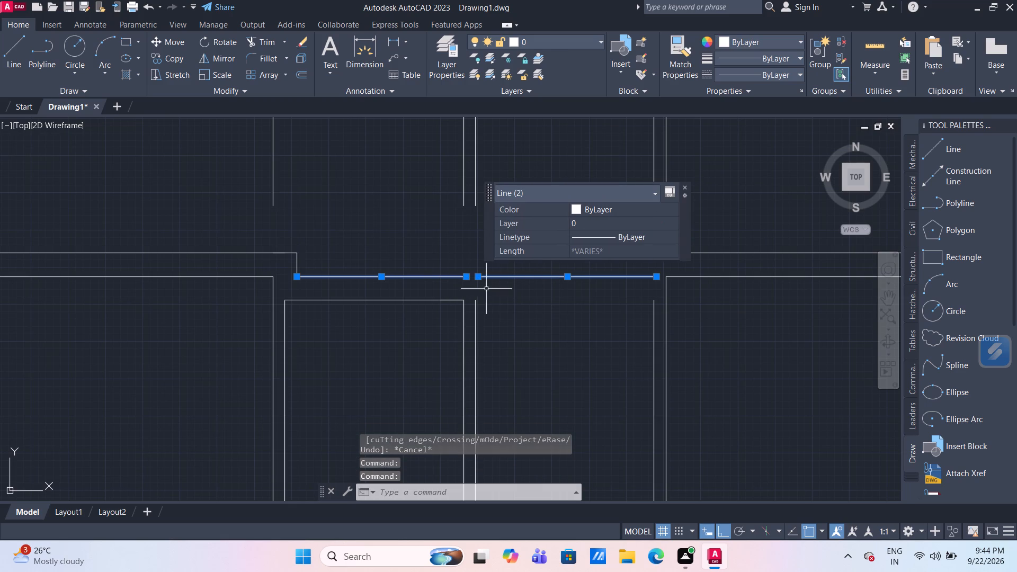
pyautogui.press('j')
pyautogui.press('Return')
pyautogui.scroll(-1, 558, 342)
pyautogui.moveTo(557, 340); pyautogui.dragTo(535, 310, button='middle')
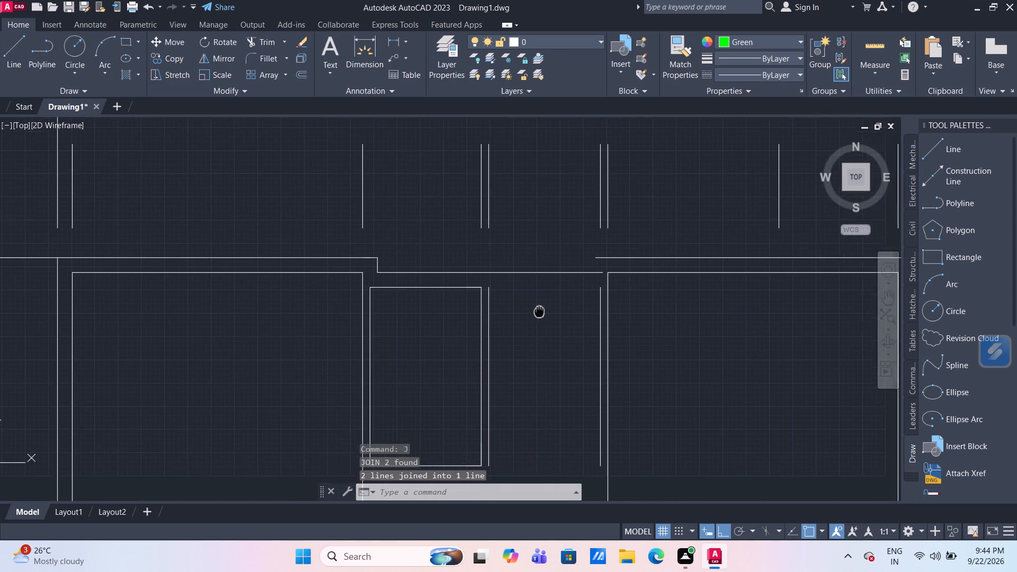
# Draw a ByLayer-coloured horizontal line closing the top of the gap between the small room and the large room to its right.
pyautogui.moveTo(535, 310); pyautogui.dragTo(445, 269, button='middle')
pyautogui.click(24, 46)
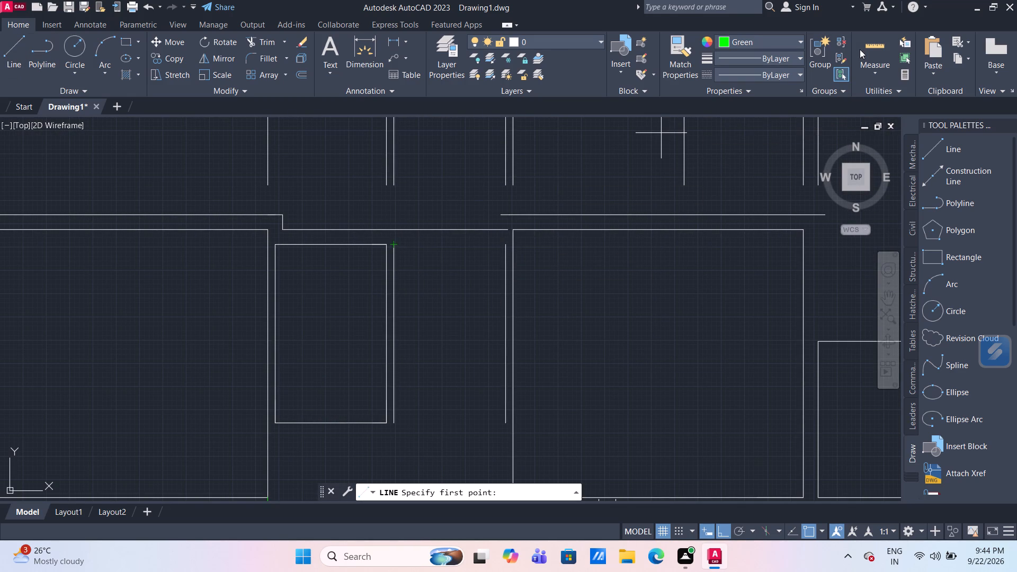
pyautogui.click(790, 39)
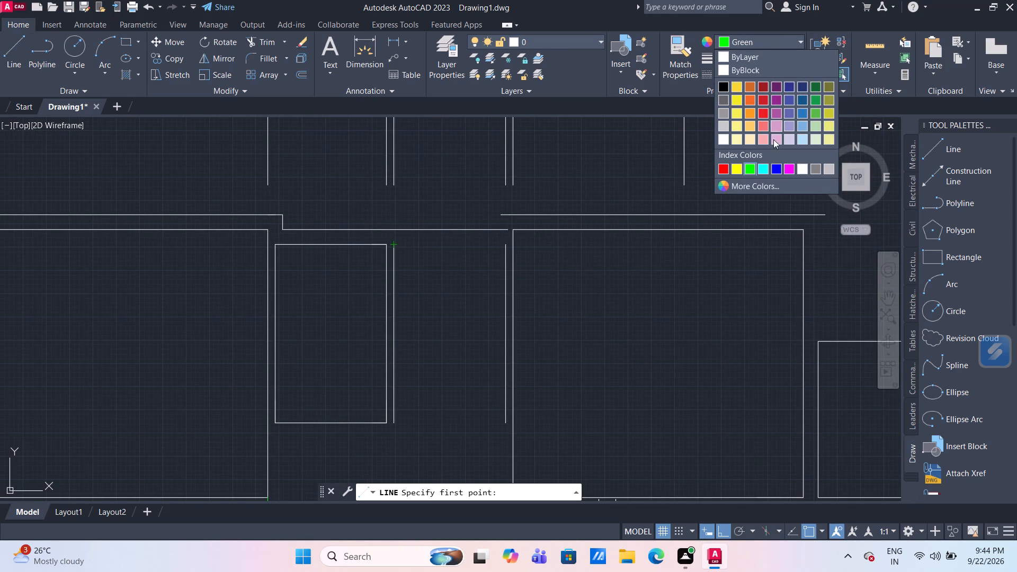
pyautogui.click(755, 57)
pyautogui.scroll(2, 415, 68)
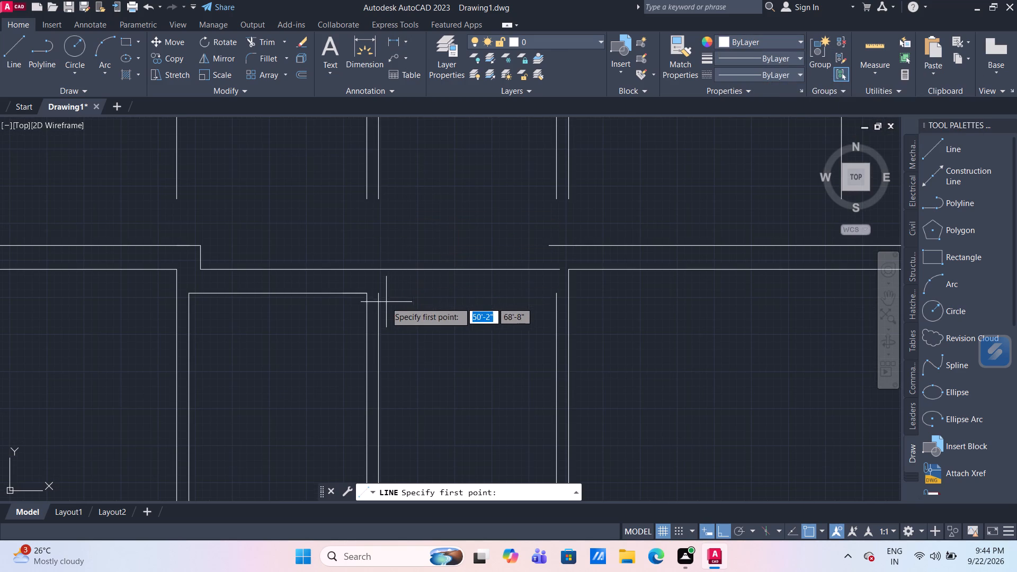
pyautogui.moveTo(379, 296); pyautogui.dragTo(385, 296)
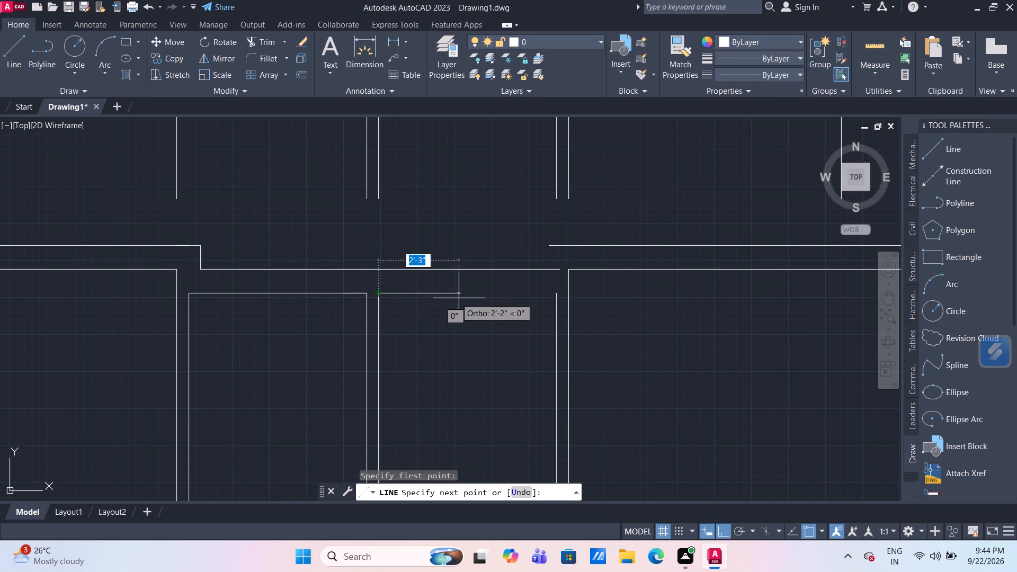
pyautogui.click(556, 295)
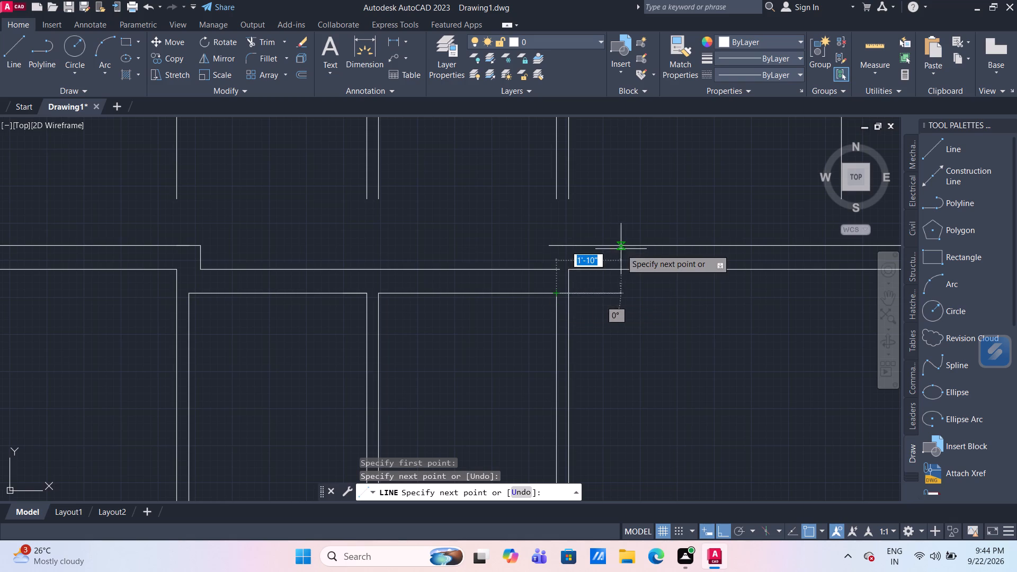
pyautogui.press('Escape')
# Draw lines from the large right room's top-left corner up to the outer wall, 8" left, and down to the lower outer wall line.
pyautogui.scroll(1, 582, 293)
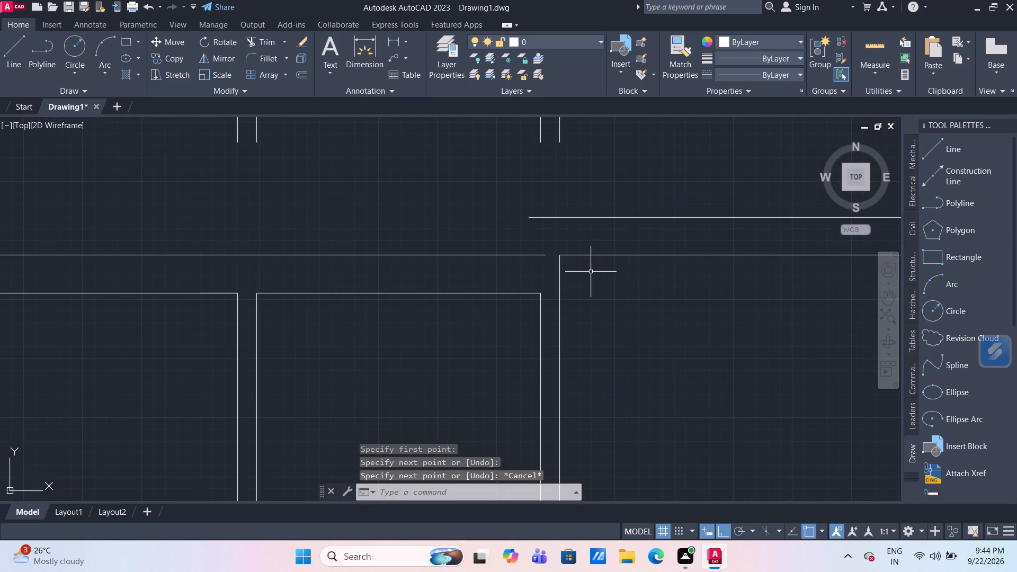
pyautogui.click(16, 64)
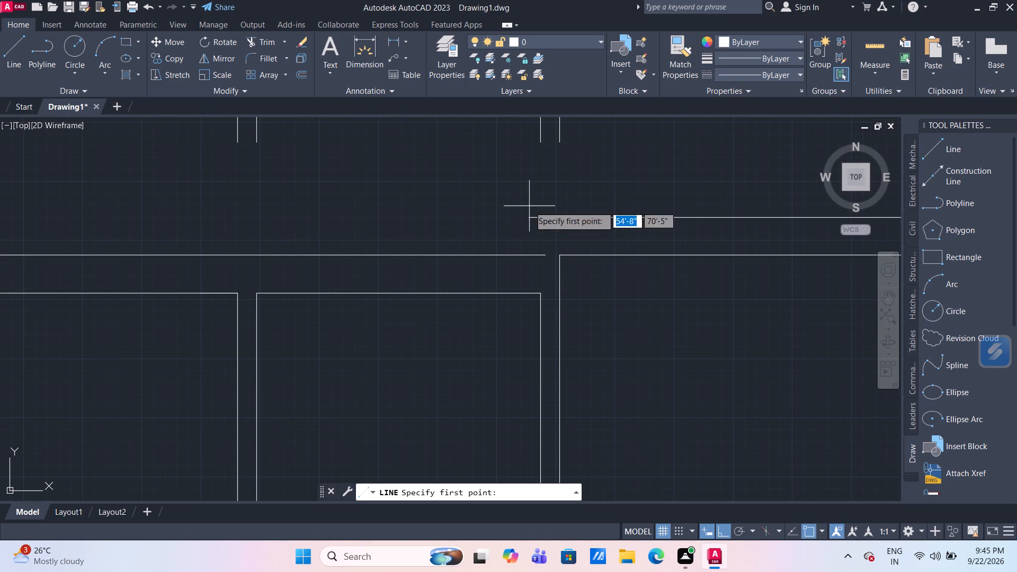
pyautogui.moveTo(558, 256); pyautogui.dragTo(557, 239)
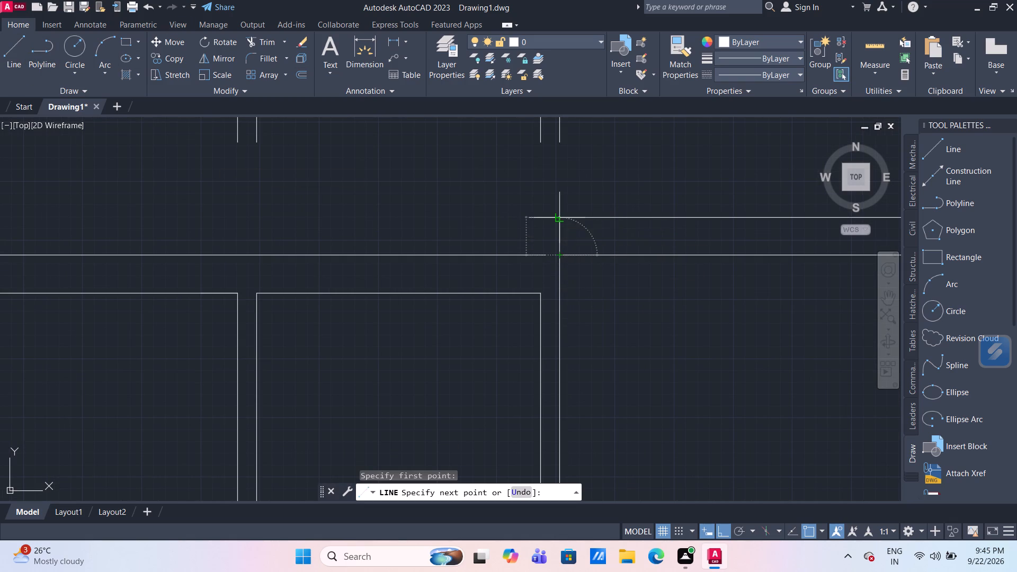
pyautogui.click(557, 217)
pyautogui.press('8')
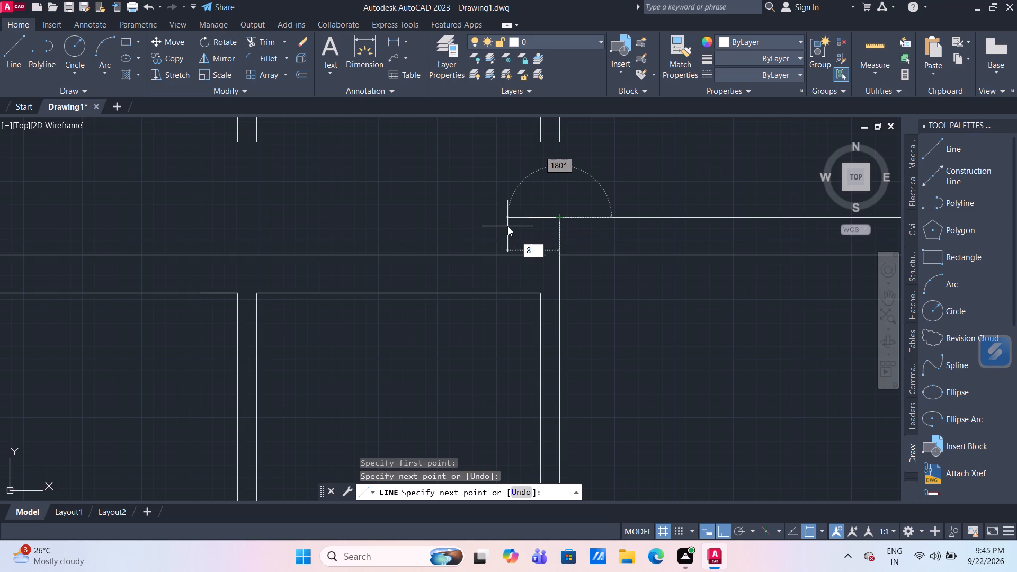
pyautogui.hotkey('shift', '"')
pyautogui.press('Return')
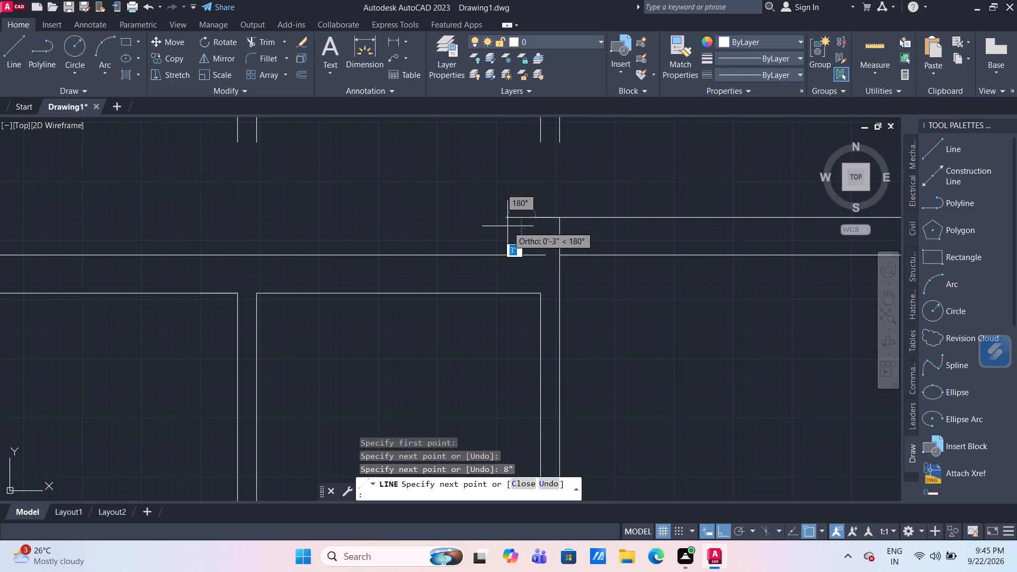
pyautogui.click(521, 253)
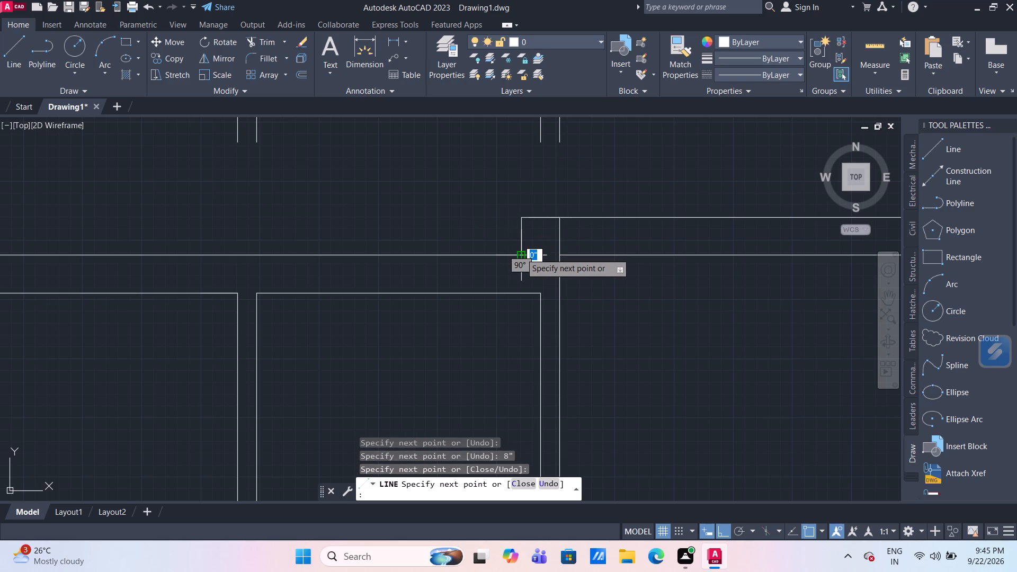
pyautogui.press('Escape')
# Trim the outer wall stub past the new step, the vertical above the large room's corner, and the overlapping upper segment.
pyautogui.scroll(2, 541, 243)
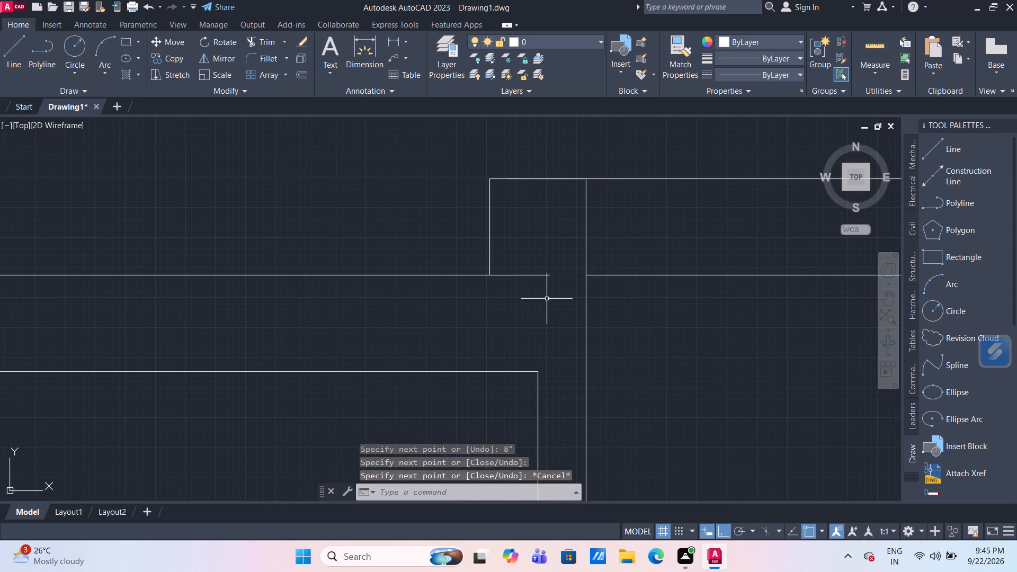
pyautogui.write('tr')
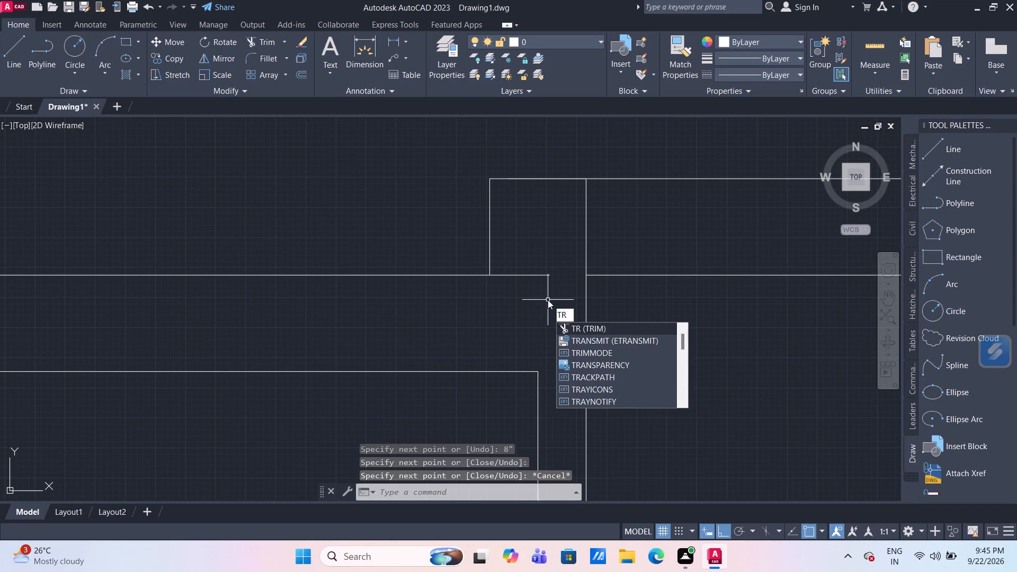
pyautogui.press('Return')
pyautogui.click(529, 274)
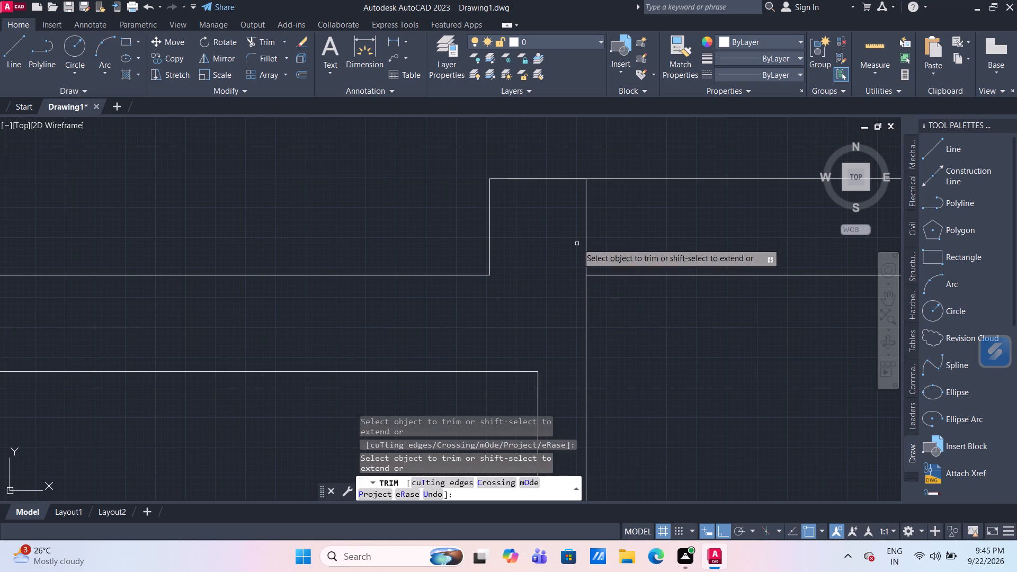
pyautogui.click(585, 236)
pyautogui.click(566, 180)
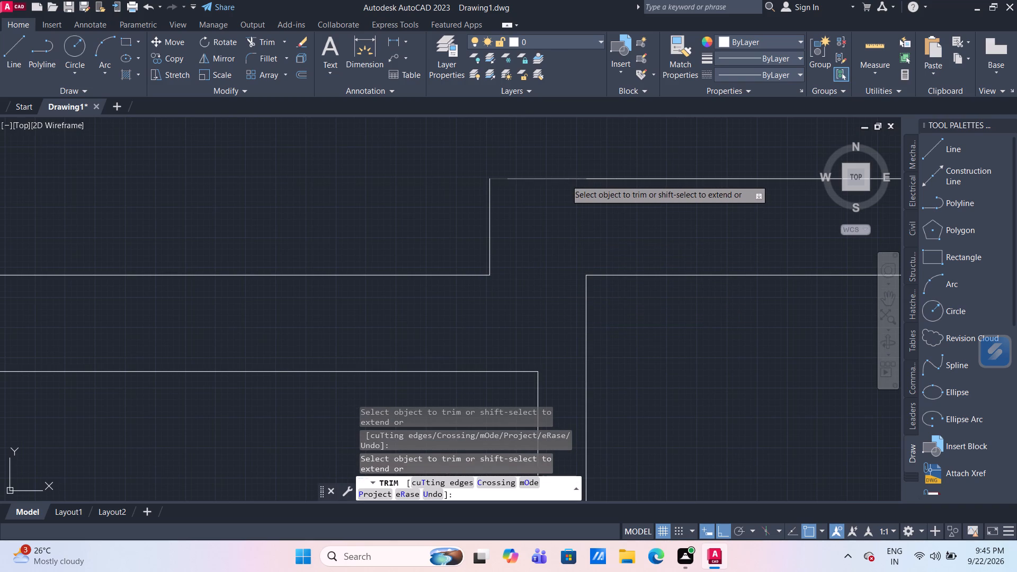
pyautogui.press('Escape')
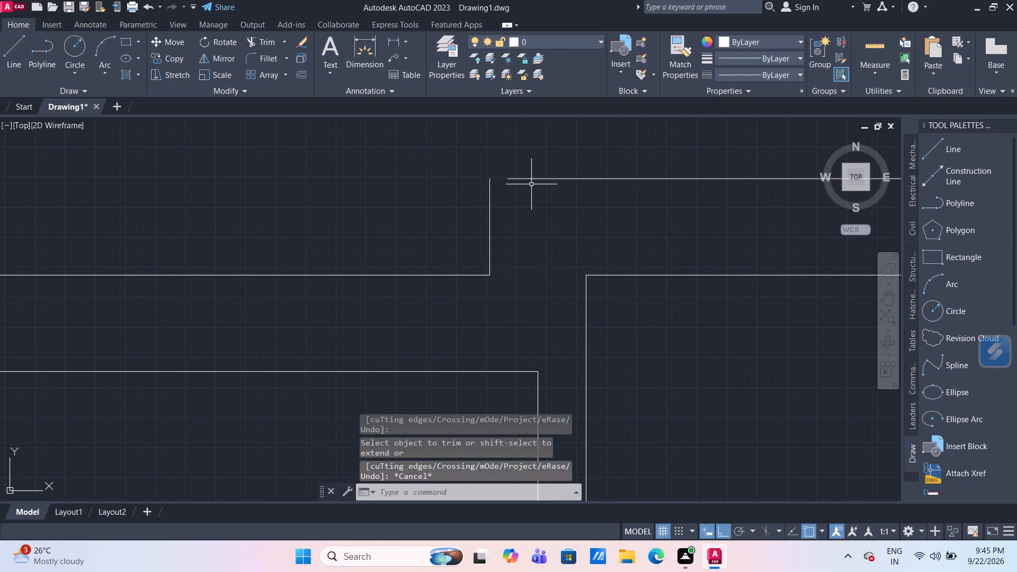
# Delete the leftover short horizontal piece beside the top of the new wall step.
pyautogui.click(534, 179)
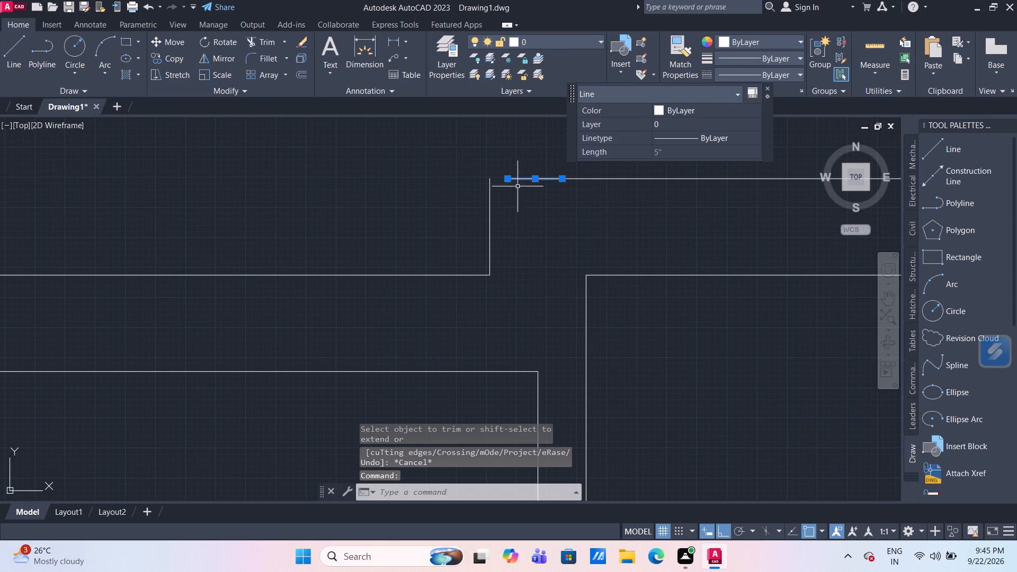
pyautogui.press('Delete')
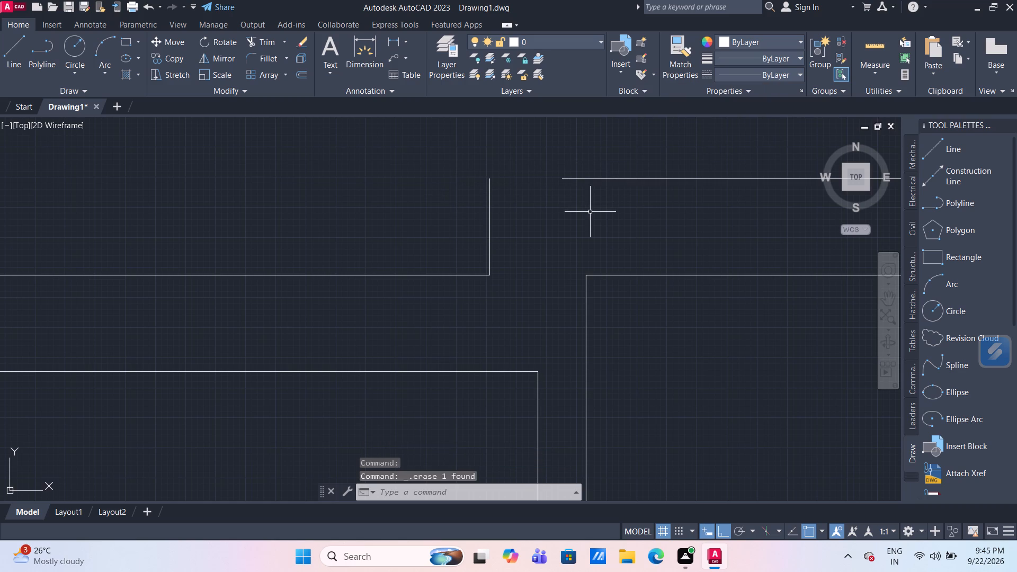
# Extend the upper outer wall line above the large right room to meet the new wall step.
pyautogui.write('ex')
pyautogui.press('Return')
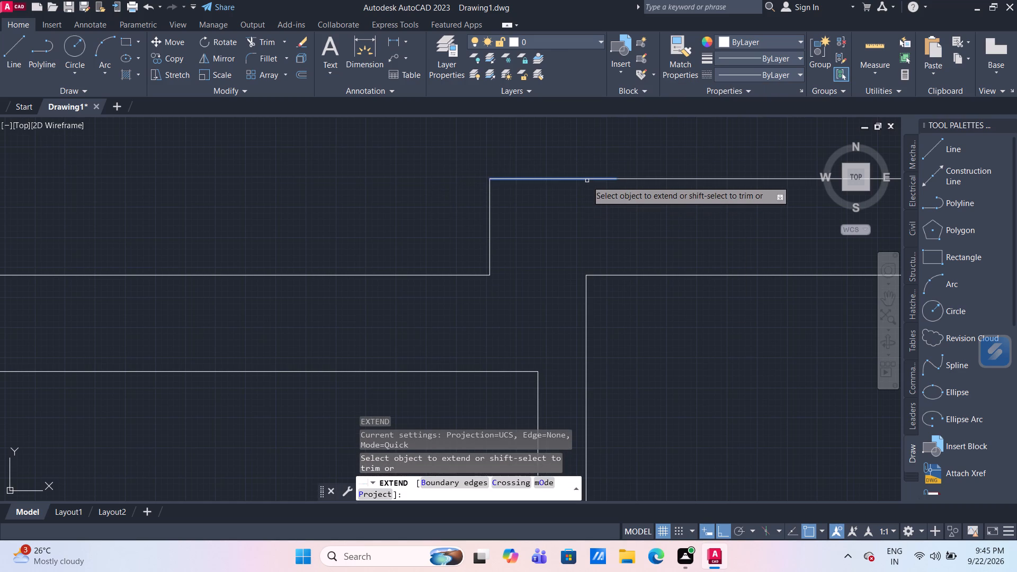
pyautogui.click(587, 181)
pyautogui.scroll(-4, 615, 206)
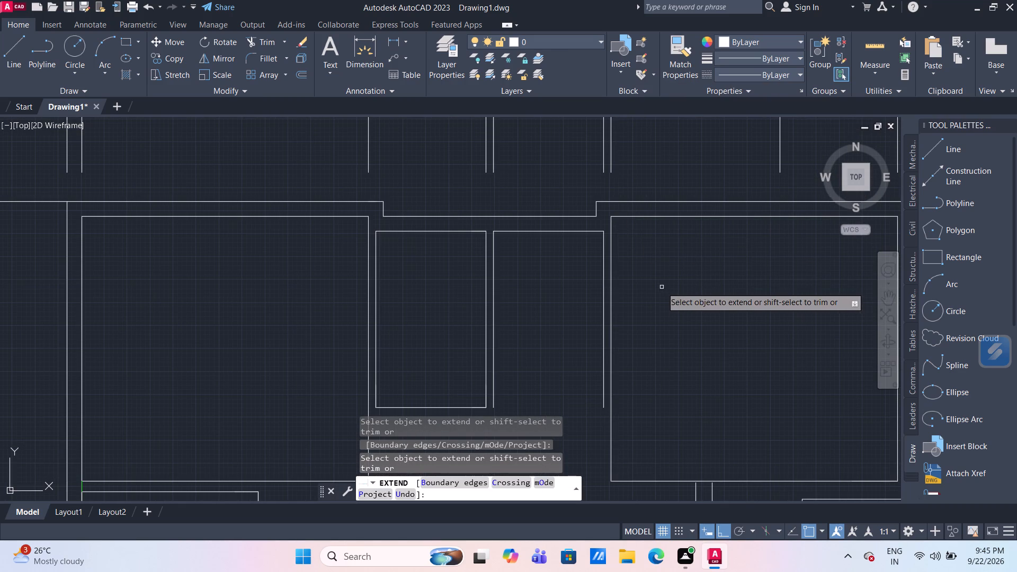
pyautogui.scroll(-2, 662, 296)
pyautogui.moveTo(671, 300); pyautogui.dragTo(550, 273, button='middle')
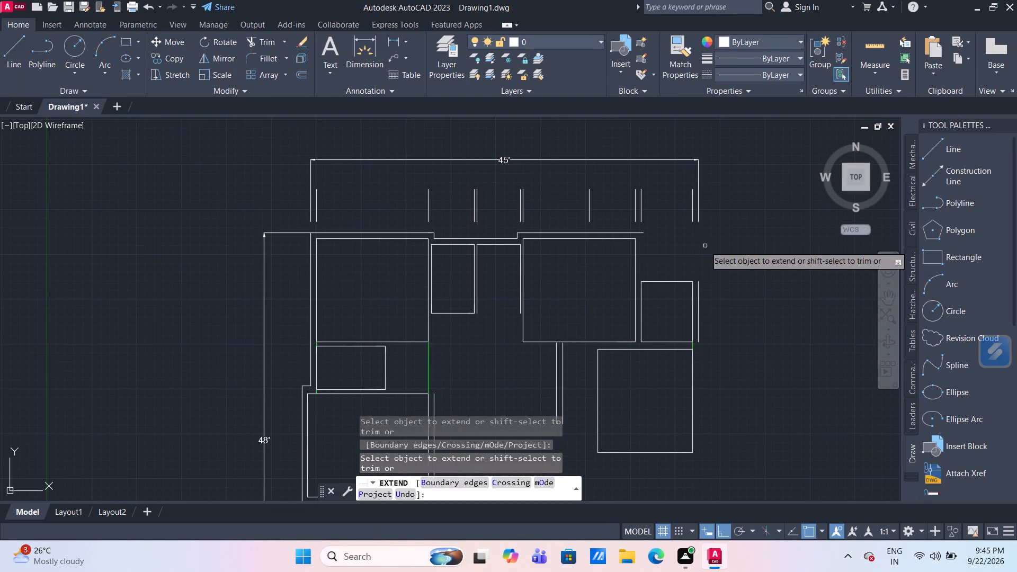
pyautogui.scroll(2, 662, 248)
pyautogui.press('Escape')
# Draw a line 8" right from the large right room's top-right corner and down to the adjacent small room's top-left corner.
pyautogui.moveTo(647, 275); pyautogui.dragTo(617, 229, button='middle')
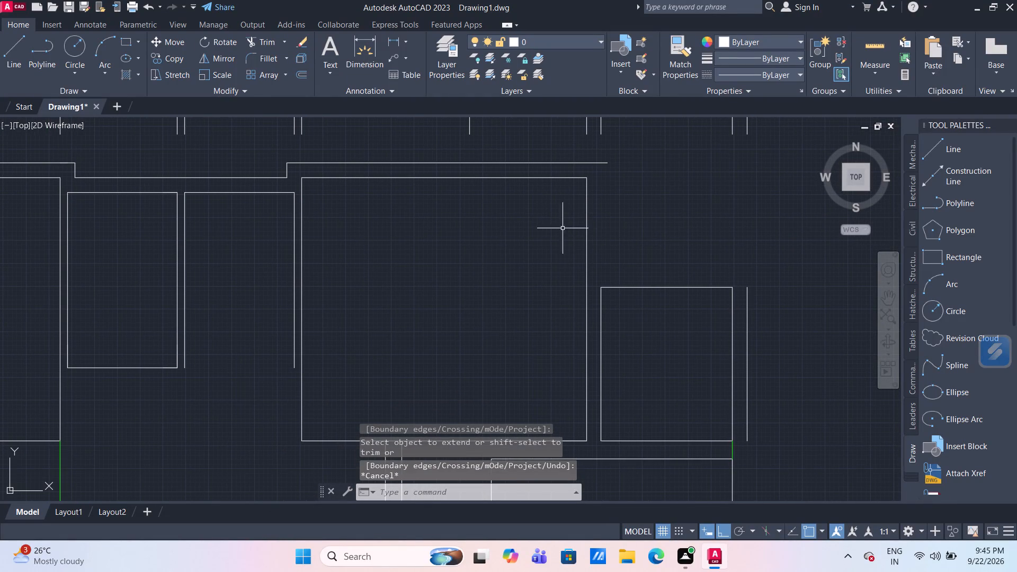
pyautogui.moveTo(7, 51); pyautogui.dragTo(13, 57)
pyautogui.scroll(1, 576, 217)
pyautogui.click(588, 156)
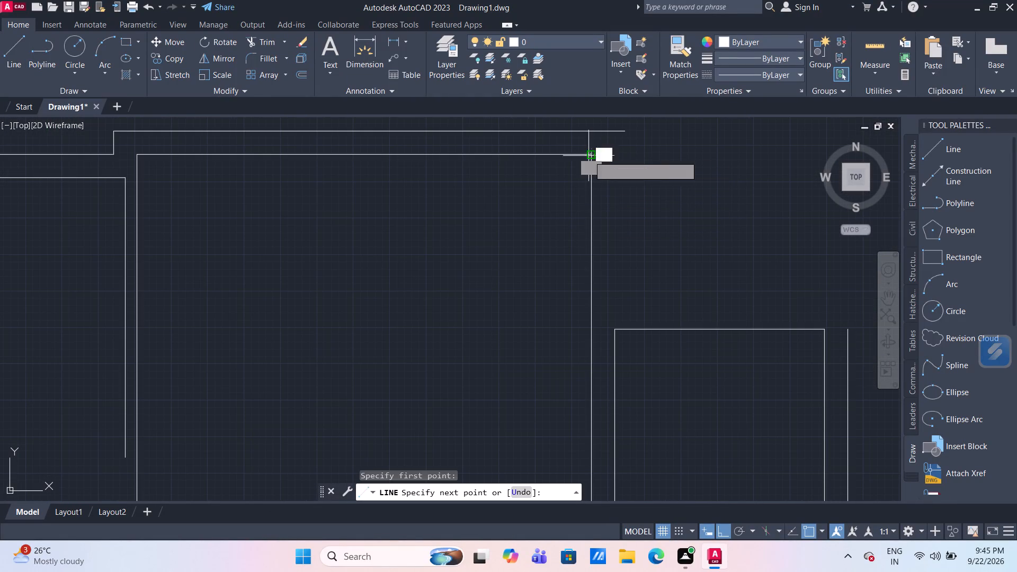
pyautogui.write('8"')
pyautogui.press('Return')
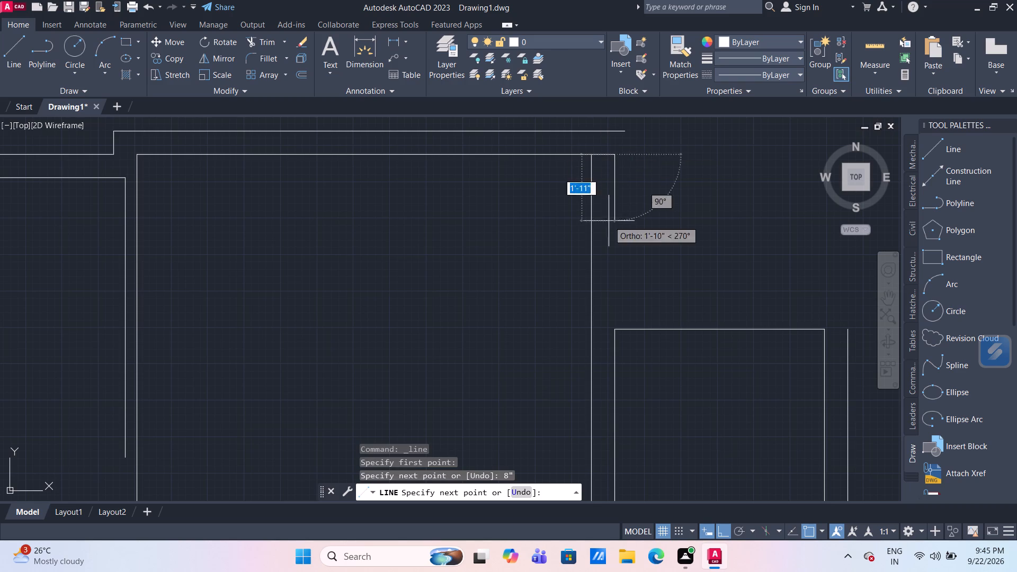
pyautogui.click(615, 330)
pyautogui.press('Escape')
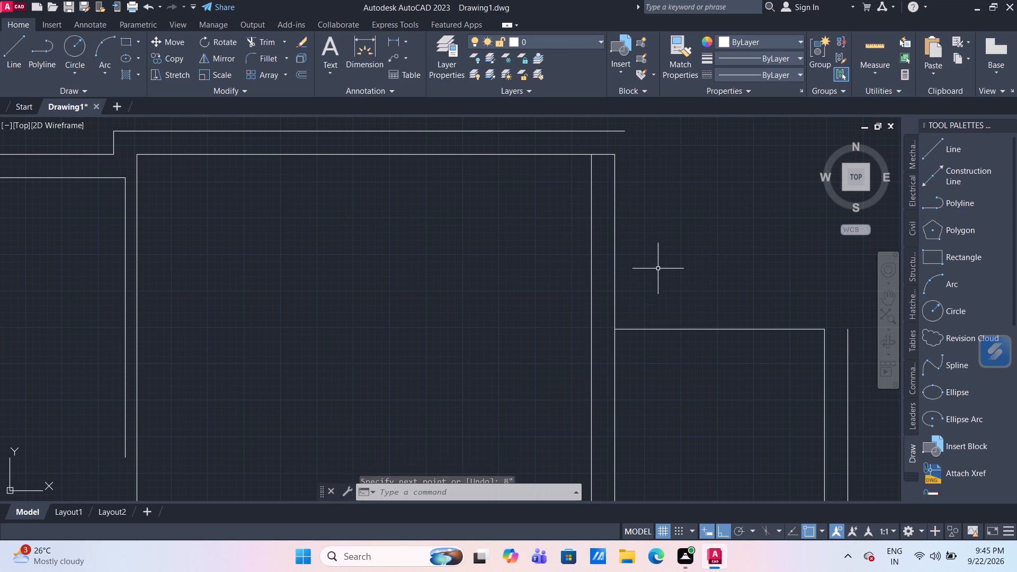
# Extend the new vertical wall line up to the upper outer wall line.
pyautogui.moveTo(658, 215); pyautogui.dragTo(646, 261, button='middle')
pyautogui.press('e')
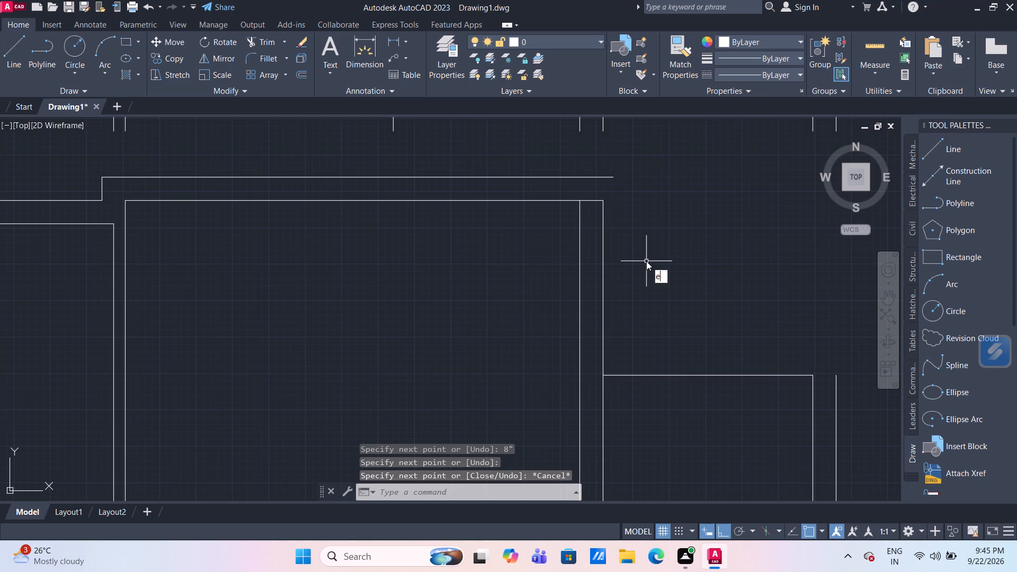
pyautogui.press('x')
pyautogui.press('Return')
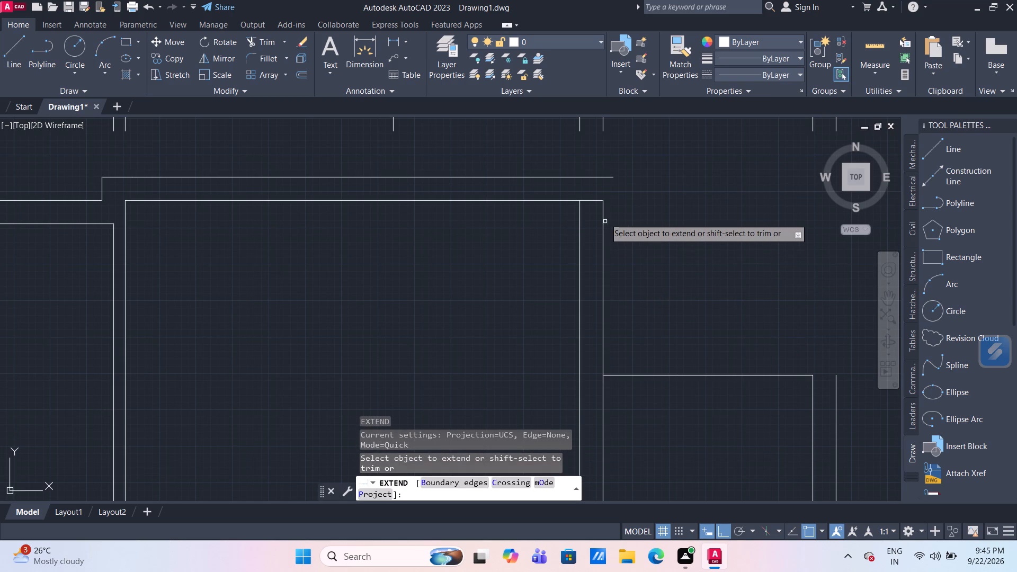
pyautogui.click(605, 217)
pyautogui.press('Escape')
# Offset the top line of the small far-right room upward by 8".
pyautogui.scroll(-1, 669, 303)
pyautogui.moveTo(665, 301); pyautogui.dragTo(622, 259, button='middle')
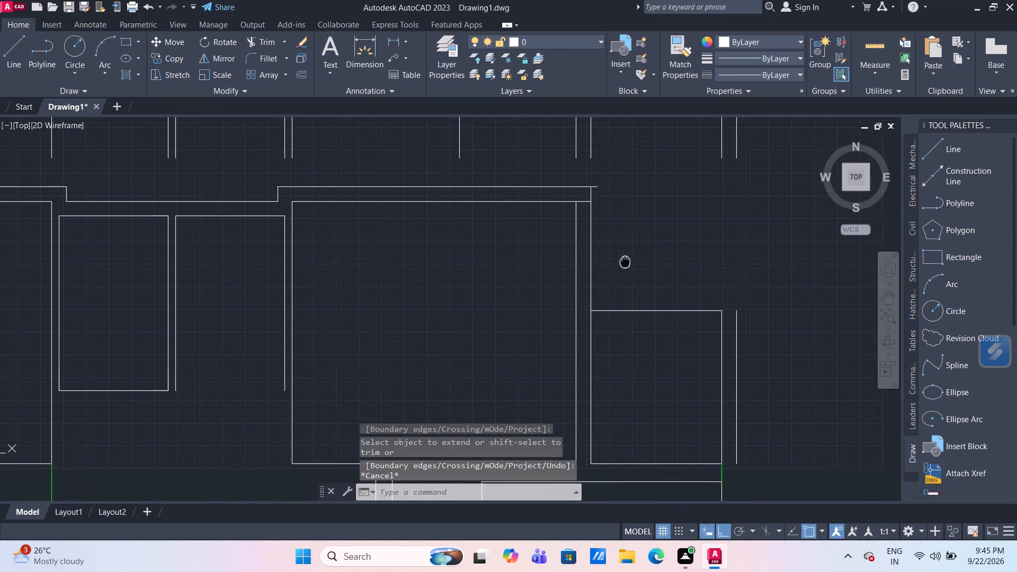
pyautogui.moveTo(622, 259); pyautogui.dragTo(619, 257, button='middle')
pyautogui.click(728, 363)
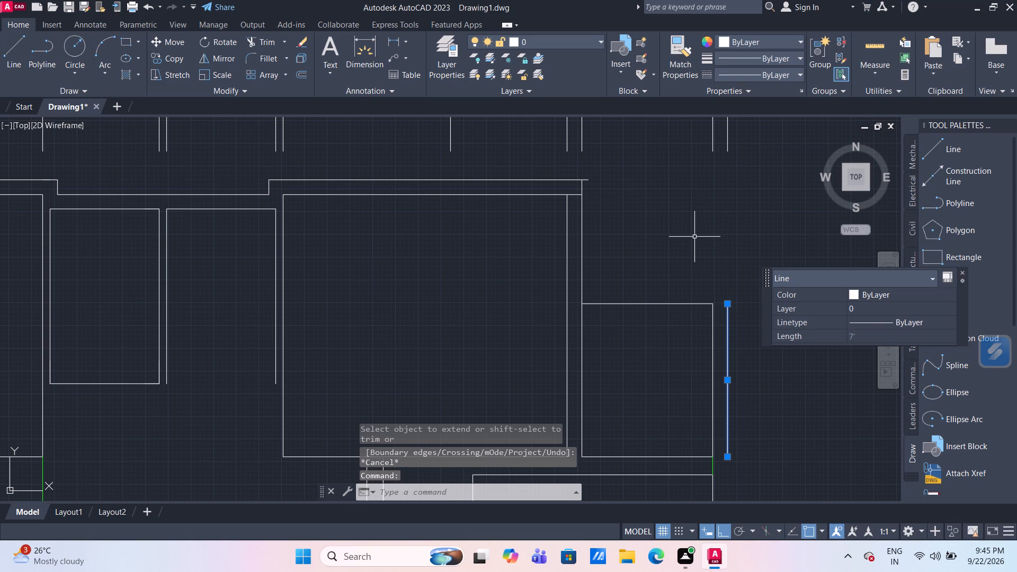
pyautogui.press('Escape')
pyautogui.moveTo(694, 240); pyautogui.dragTo(679, 272, button='middle')
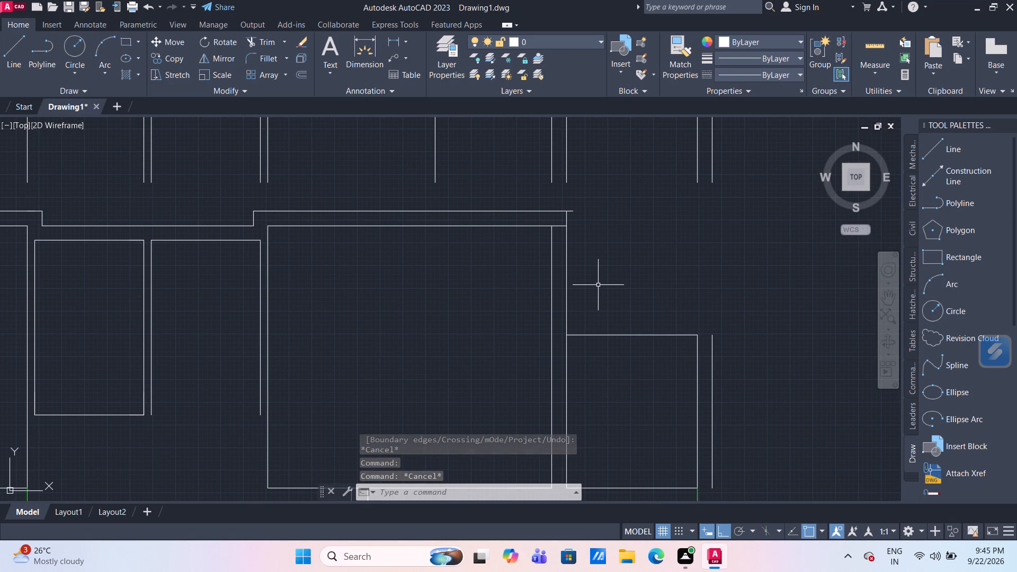
pyautogui.press('o')
pyautogui.press('Return')
pyautogui.press('Return')
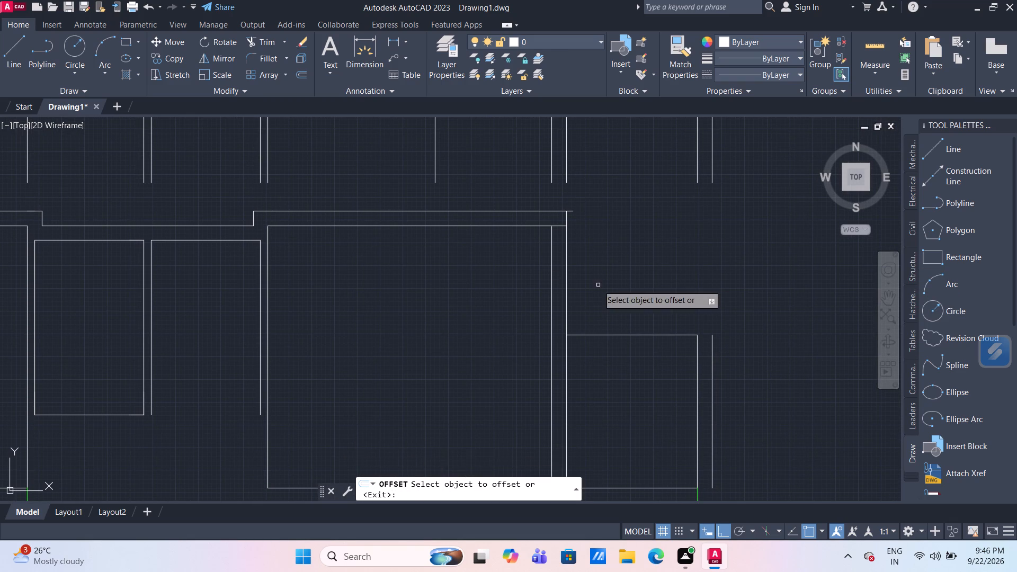
pyautogui.moveTo(630, 334); pyautogui.dragTo(634, 322)
pyautogui.click(637, 300)
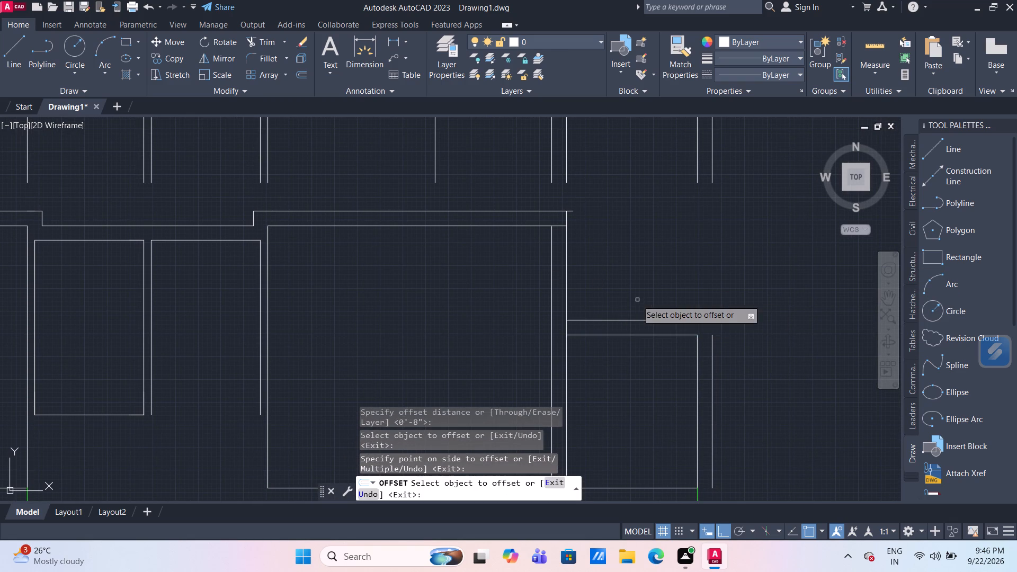
pyautogui.press('Escape')
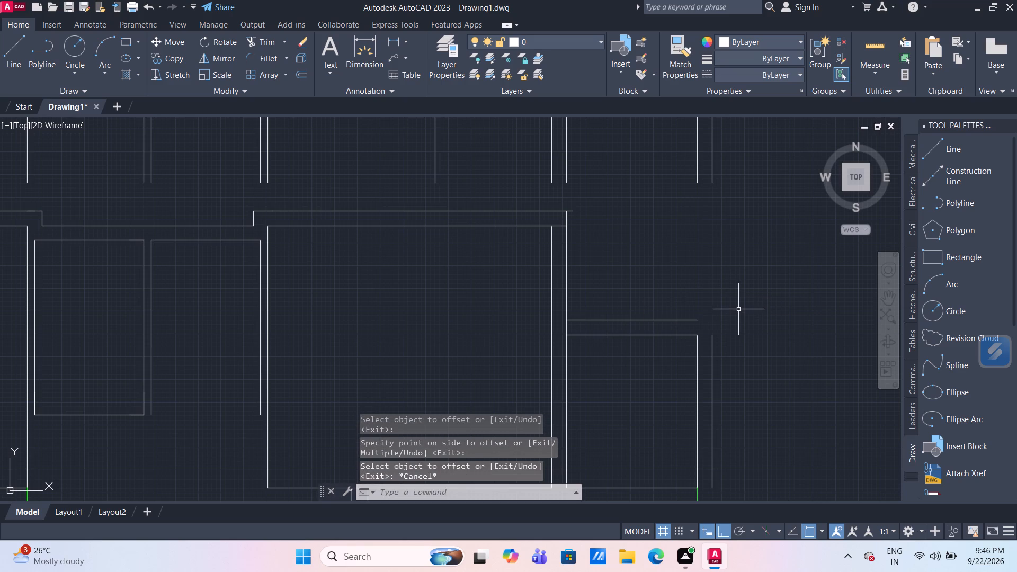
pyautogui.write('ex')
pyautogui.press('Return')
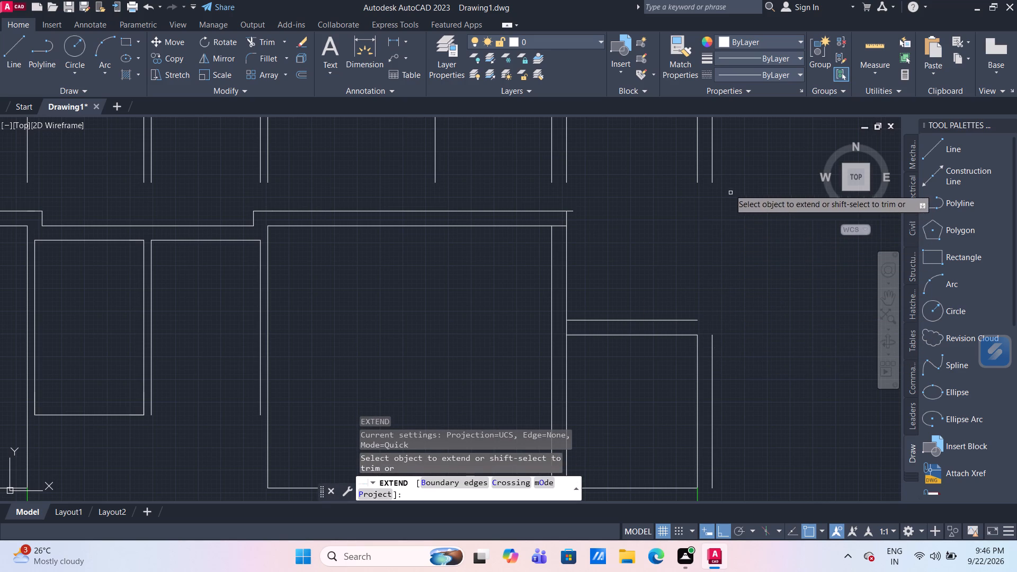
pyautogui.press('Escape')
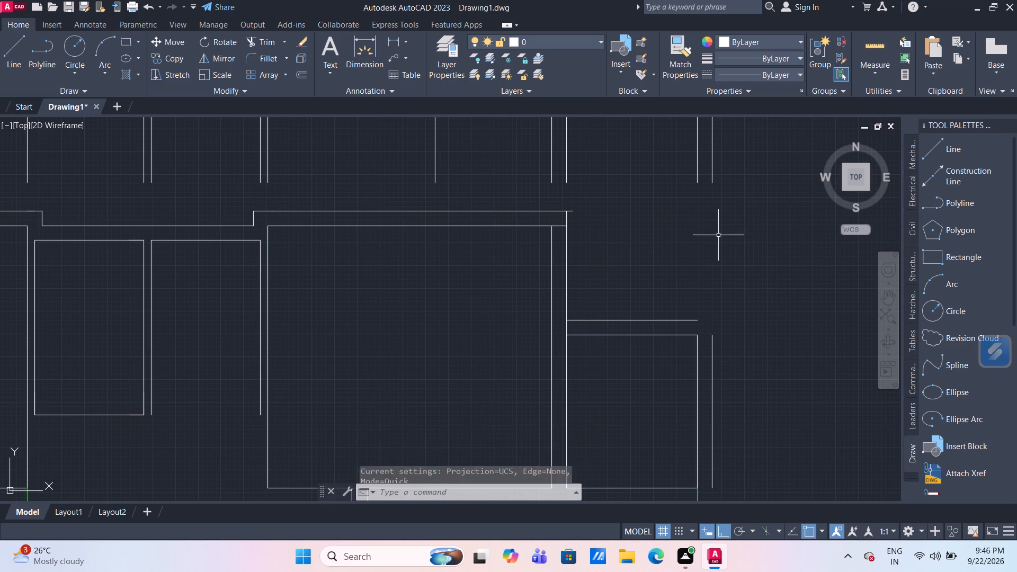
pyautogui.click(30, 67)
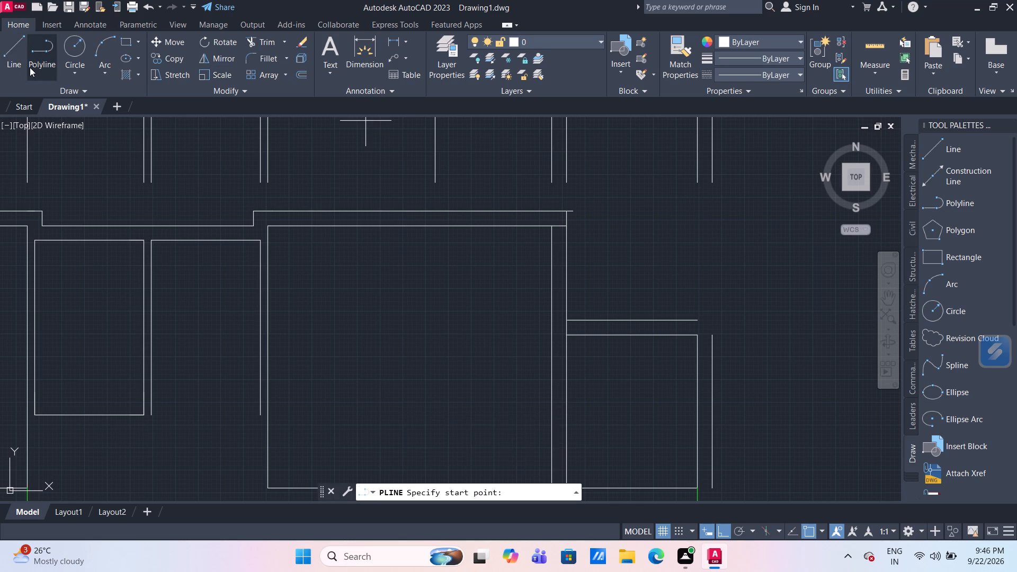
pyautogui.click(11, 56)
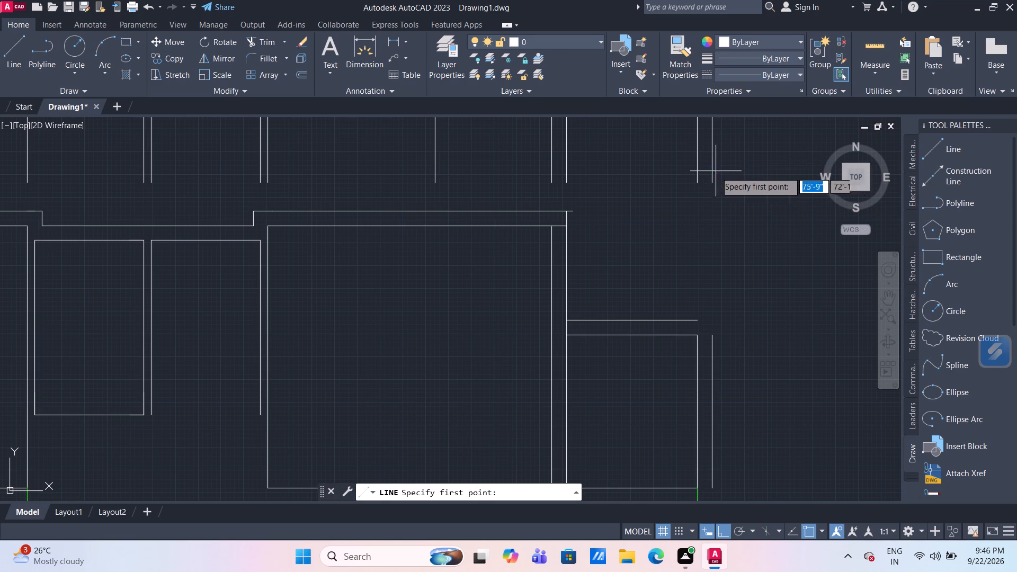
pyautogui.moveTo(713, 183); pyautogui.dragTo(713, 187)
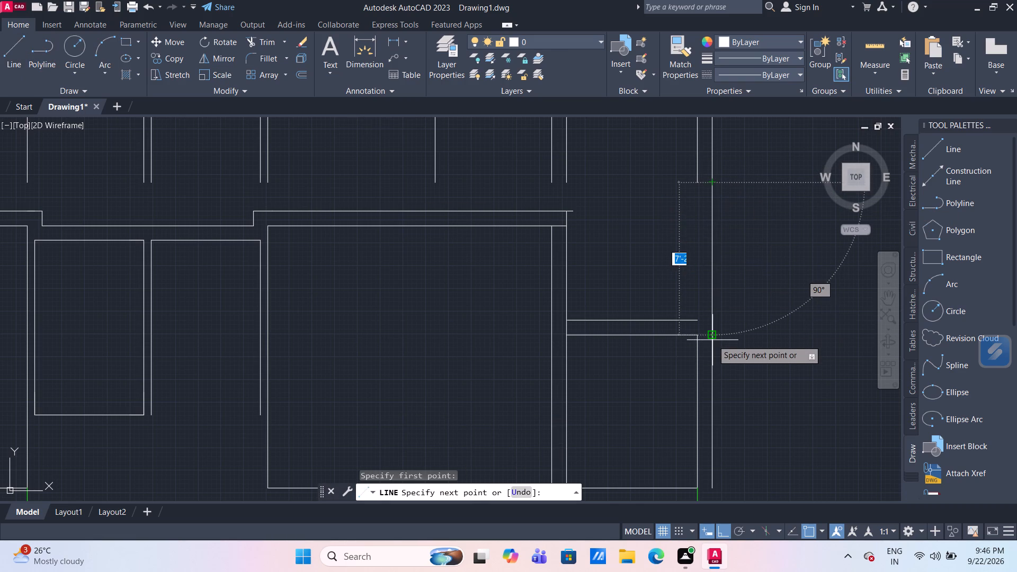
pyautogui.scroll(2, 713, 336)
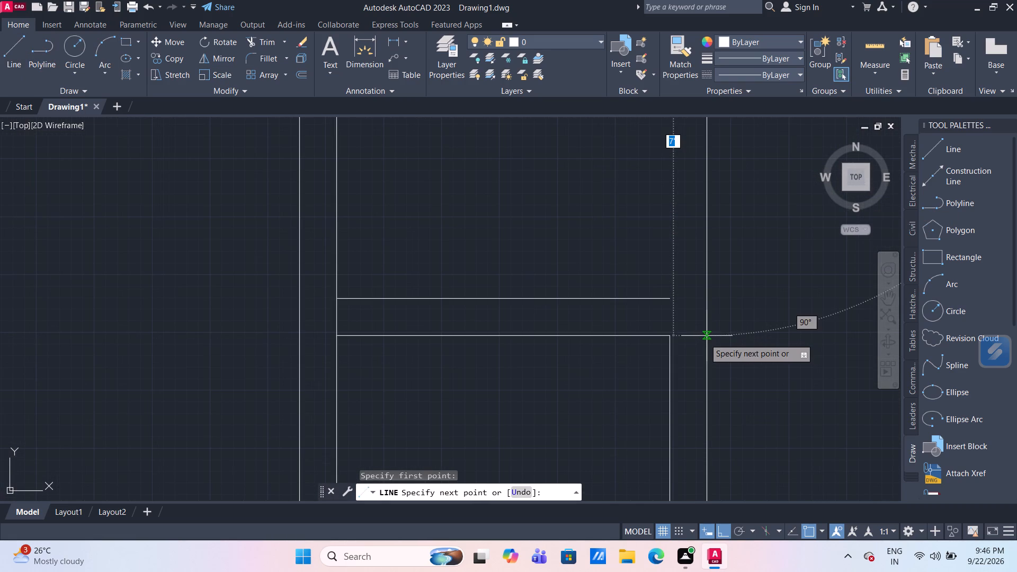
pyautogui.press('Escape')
# Draw a temporary L-shaped guide outside the small far-right room's top-right corner, running horizontally above it and down past its side.
pyautogui.scroll(-2, 722, 318)
pyautogui.moveTo(718, 310); pyautogui.dragTo(670, 289, button='middle')
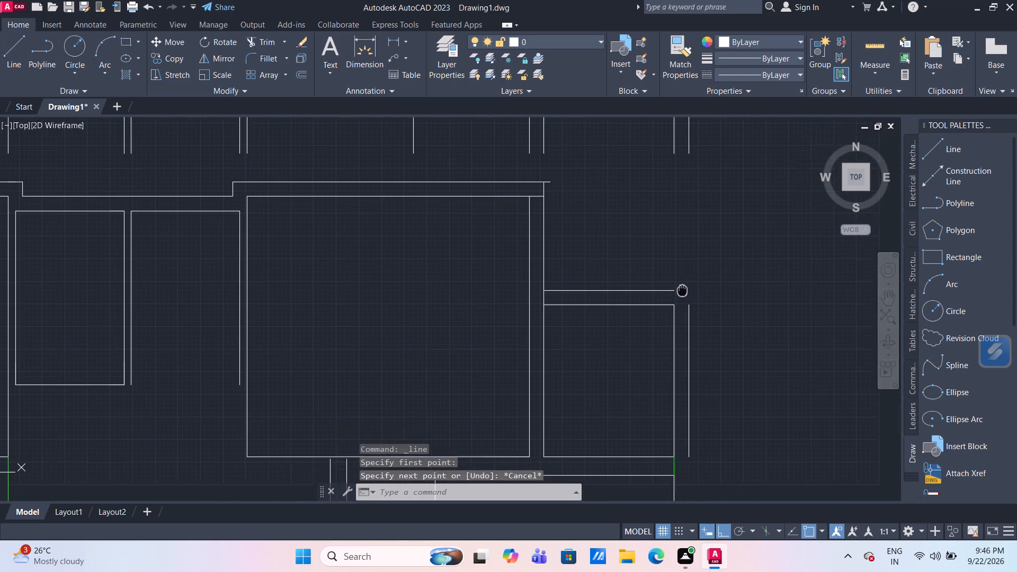
pyautogui.moveTo(670, 289); pyautogui.dragTo(639, 280, button='middle')
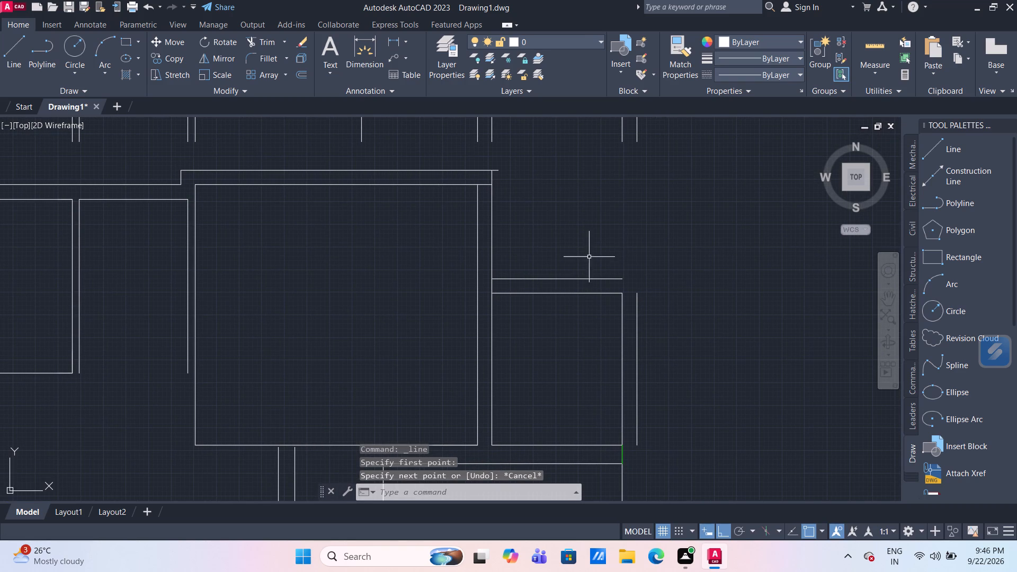
pyautogui.click(23, 58)
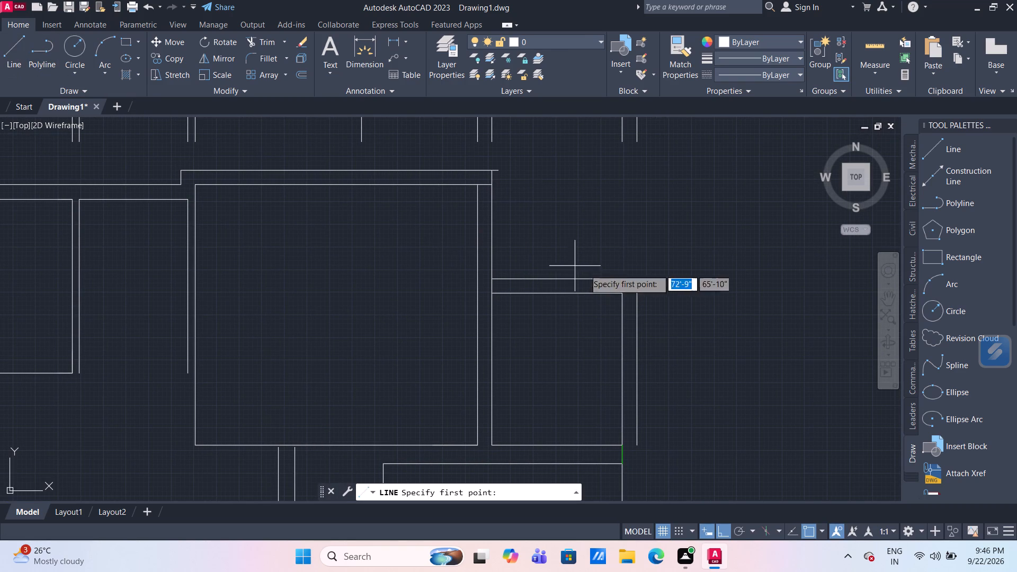
pyautogui.moveTo(604, 256); pyautogui.dragTo(614, 258)
pyautogui.moveTo(668, 279); pyautogui.dragTo(668, 293)
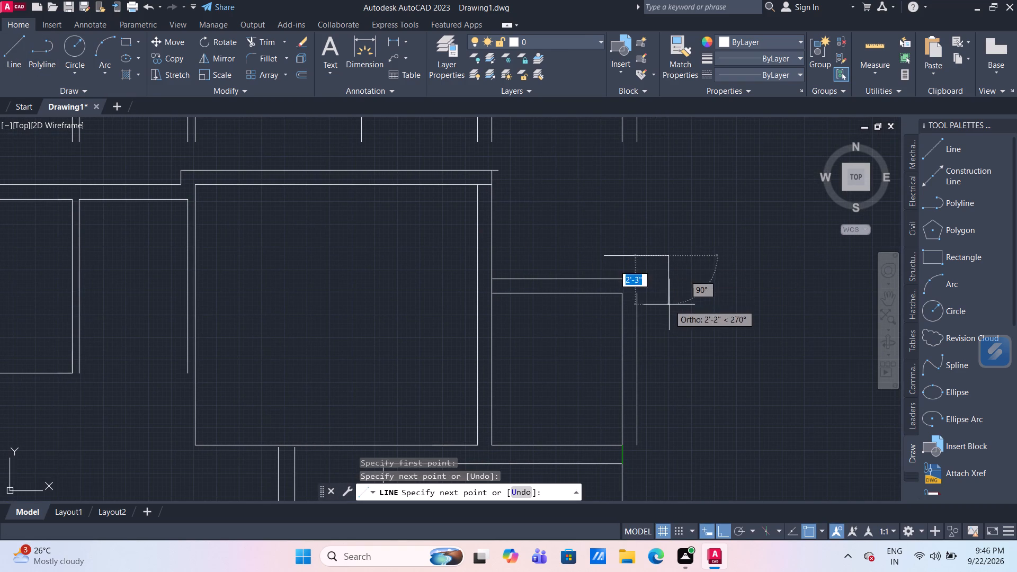
pyautogui.click(671, 324)
pyautogui.press('Escape')
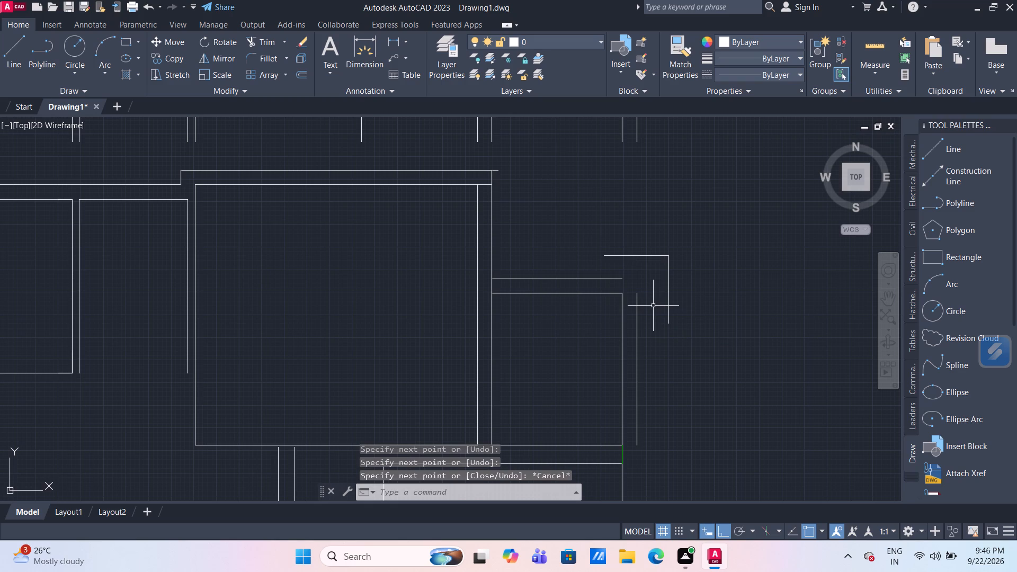
# Extend the small far-right room's outer side line up to the guide, and its outer top line across to meet that side line.
pyautogui.press('l')
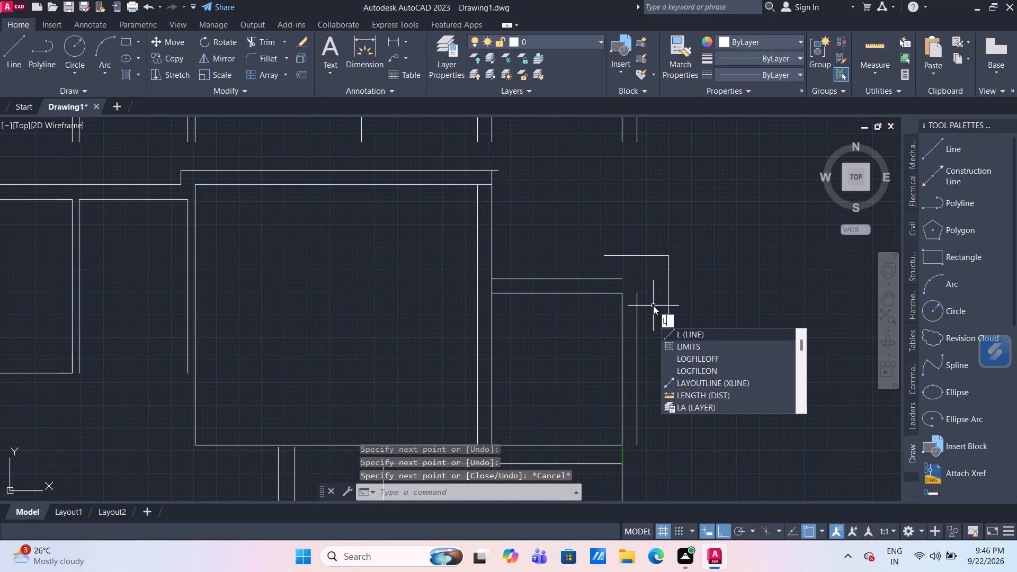
pyautogui.press('Escape')
pyautogui.write('ex')
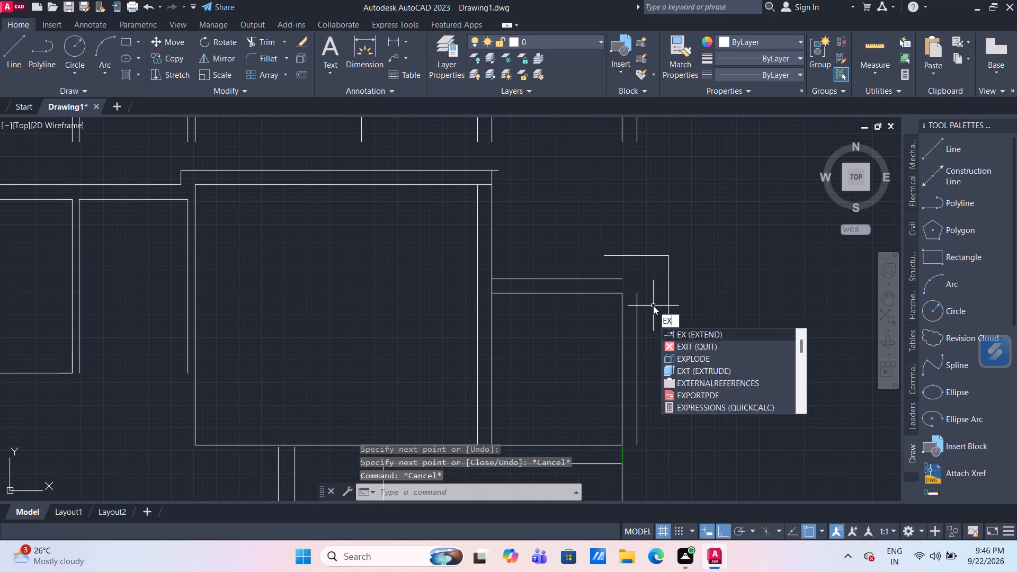
pyautogui.press('Return')
pyautogui.click(637, 303)
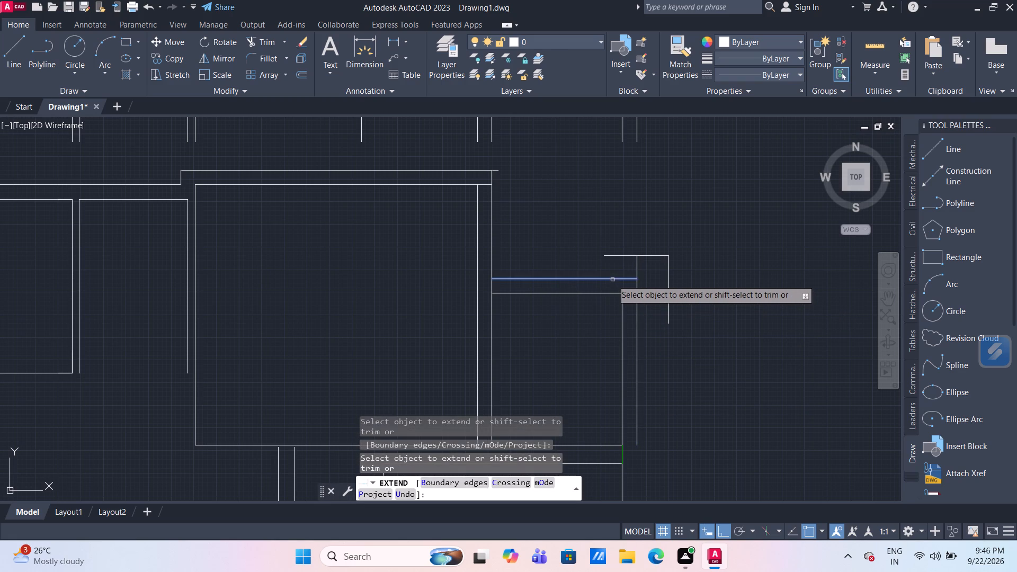
pyautogui.click(612, 280)
pyautogui.press('Escape')
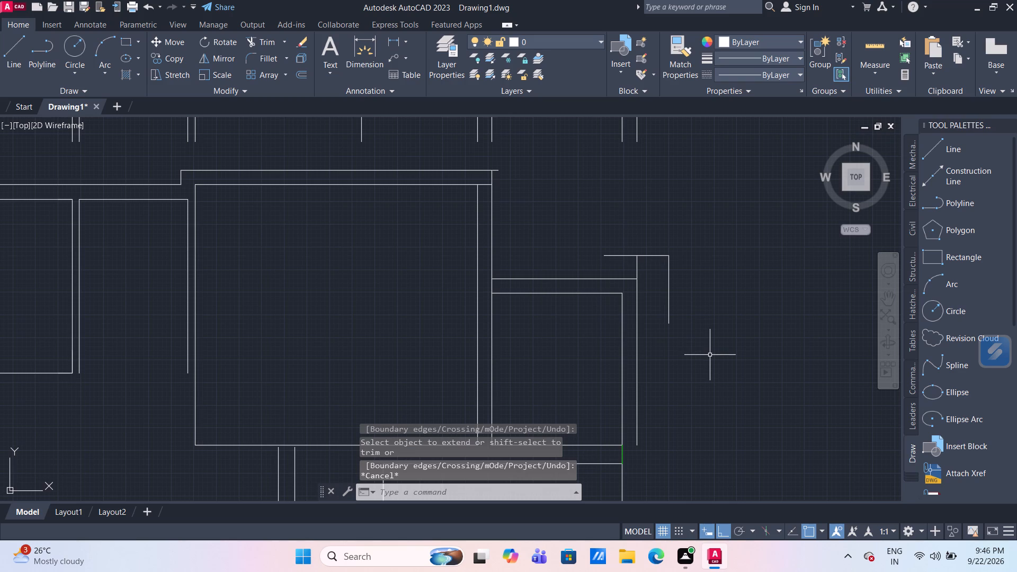
# Trim away the temporary guide lines and the overhanging wall line at the small far-right room's outer corner.
pyautogui.write('tr')
pyautogui.press('Return')
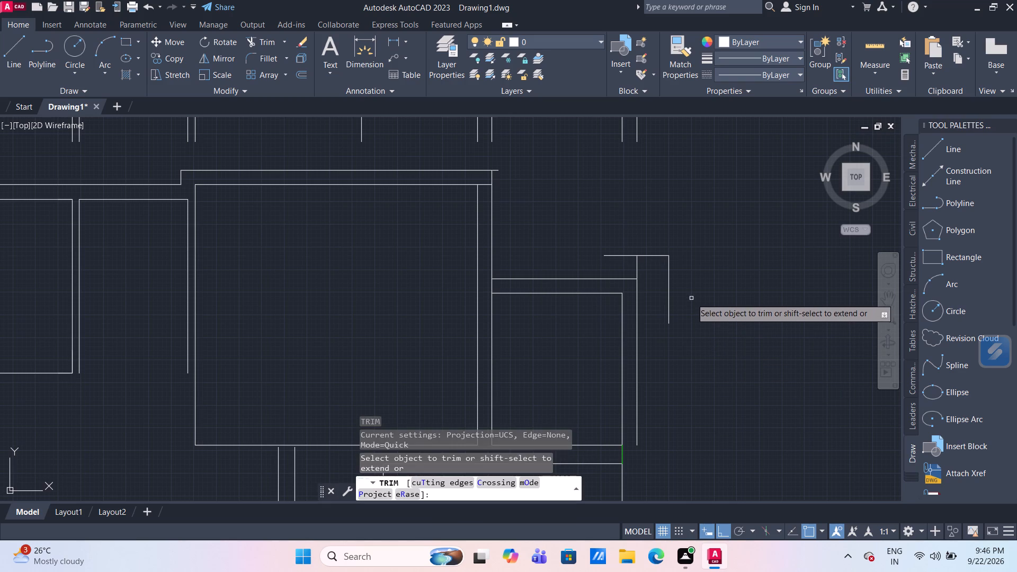
pyautogui.click(691, 291)
pyautogui.click(618, 253)
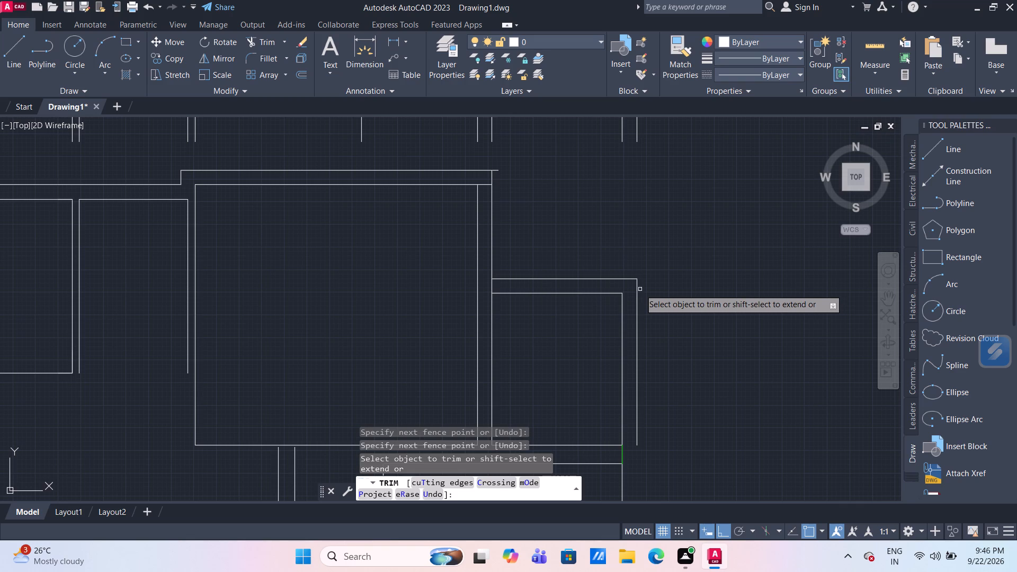
# Trim the overhang and inner line stub at the large right room's top-right corner, and the wall segment where the small room's top wall joins.
pyautogui.scroll(1, 481, 162)
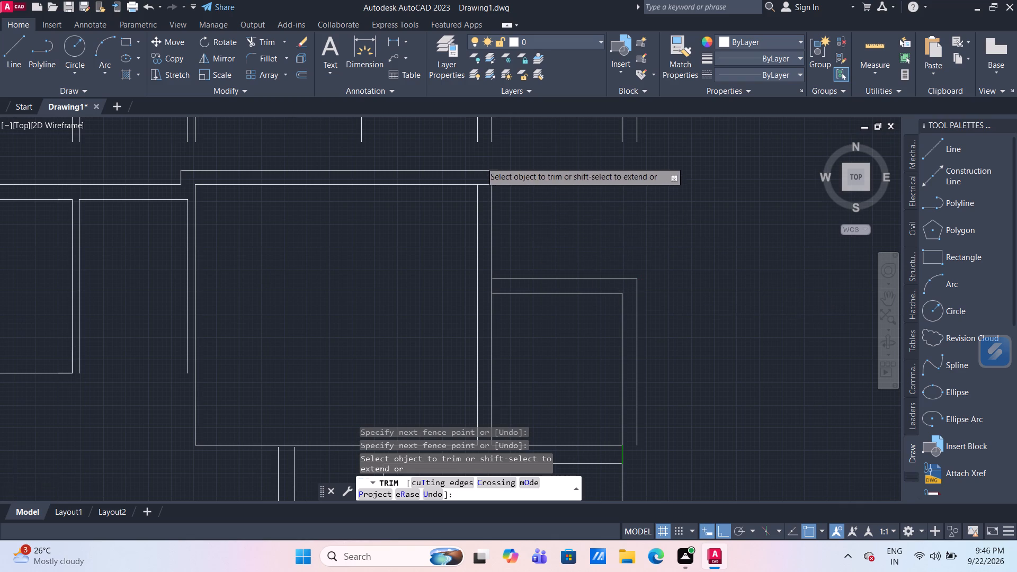
pyautogui.click(505, 176)
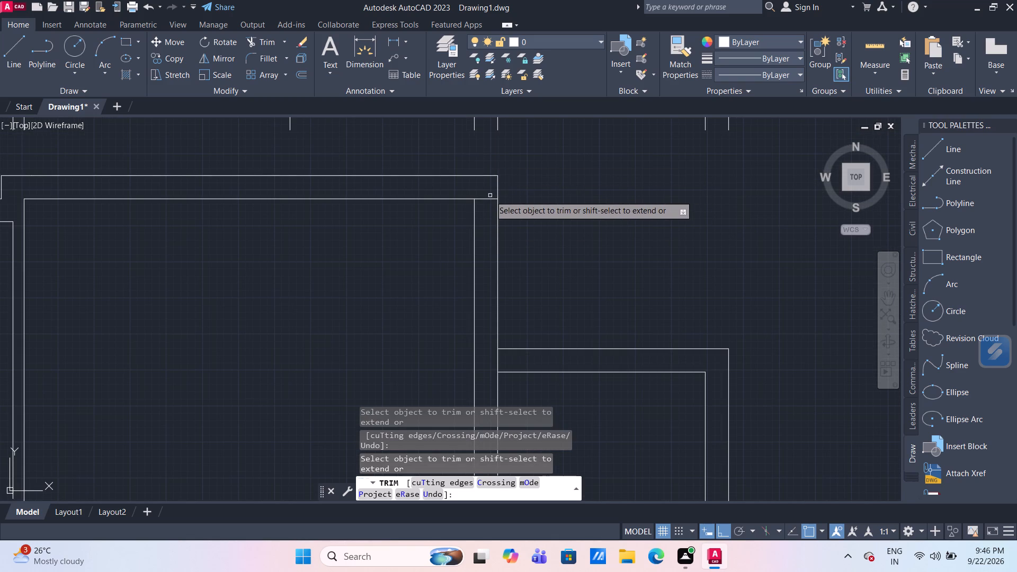
pyautogui.moveTo(487, 200); pyautogui.dragTo(488, 207)
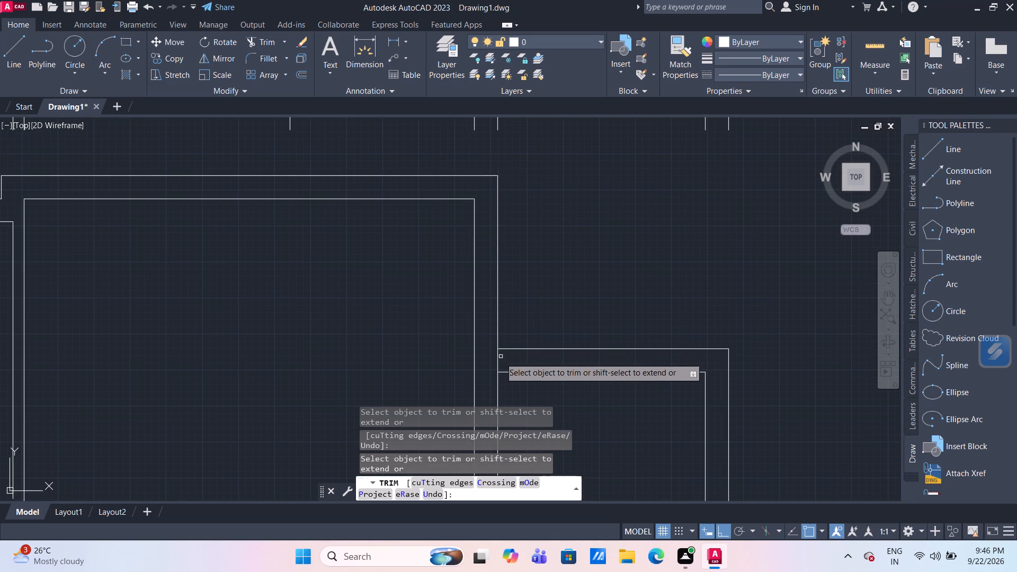
pyautogui.click(498, 360)
pyautogui.scroll(-3, 572, 254)
pyautogui.scroll(-1, 662, 262)
pyautogui.moveTo(662, 262); pyautogui.dragTo(679, 267, button='middle')
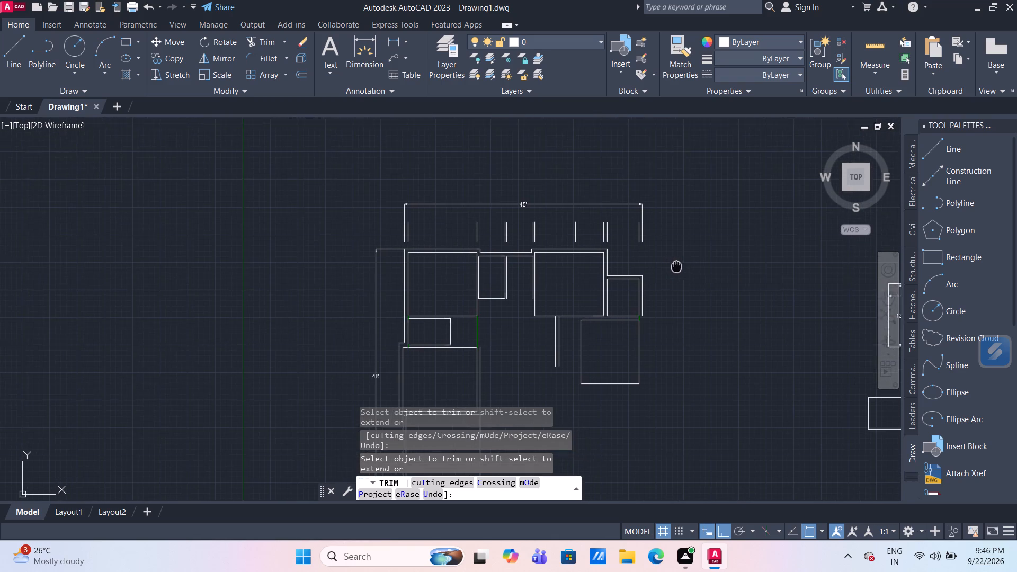
pyautogui.moveTo(679, 267); pyautogui.dragTo(680, 267, button='middle')
pyautogui.scroll(1, 676, 240)
pyautogui.press('Escape')
# Delete the twelve short vertical reference lines between the 45' dimension and the floor plan.
pyautogui.scroll(1, 658, 240)
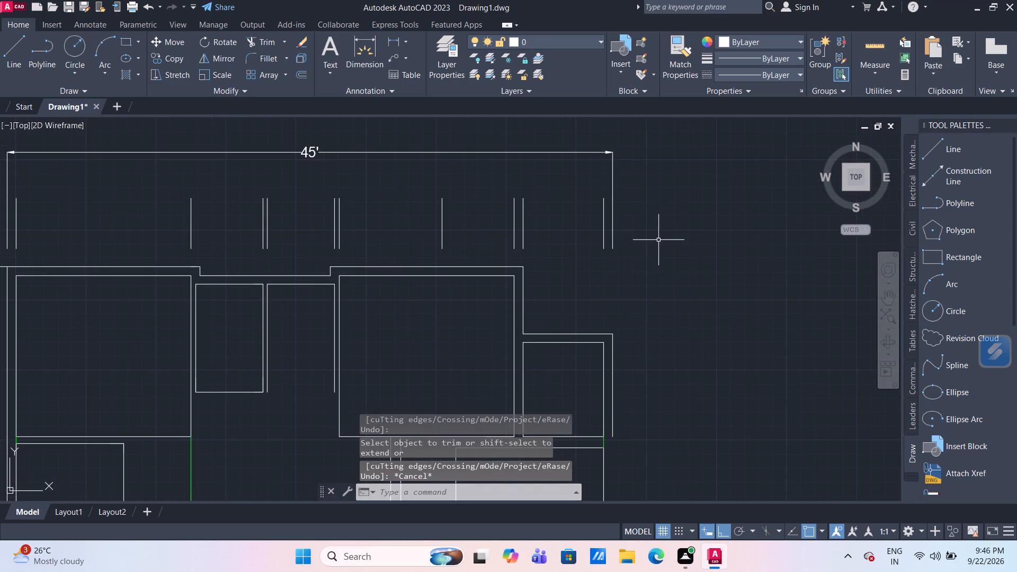
pyautogui.moveTo(661, 240); pyautogui.dragTo(747, 259, button='middle')
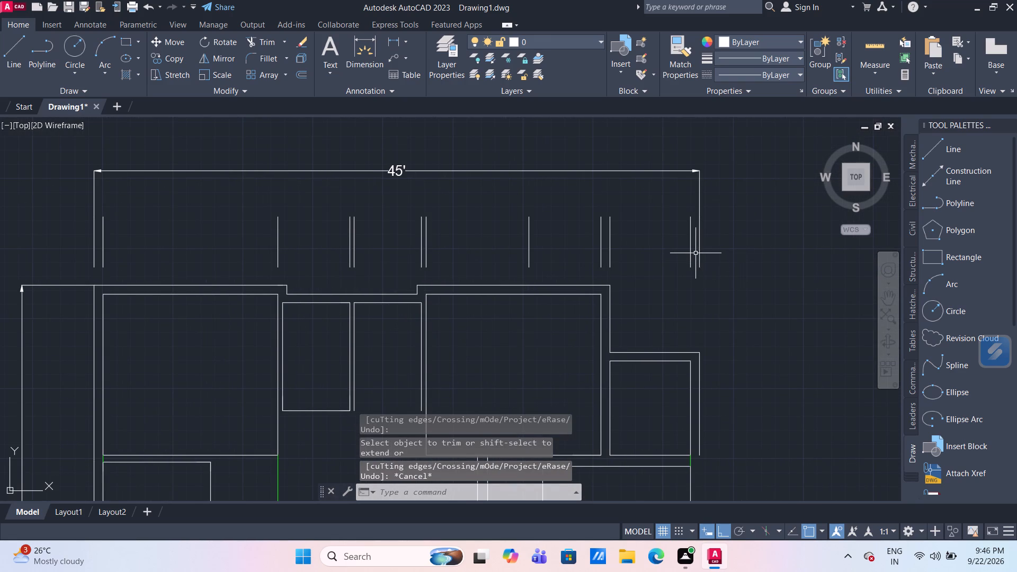
pyautogui.moveTo(695, 253); pyautogui.dragTo(688, 253)
pyautogui.click(74, 231)
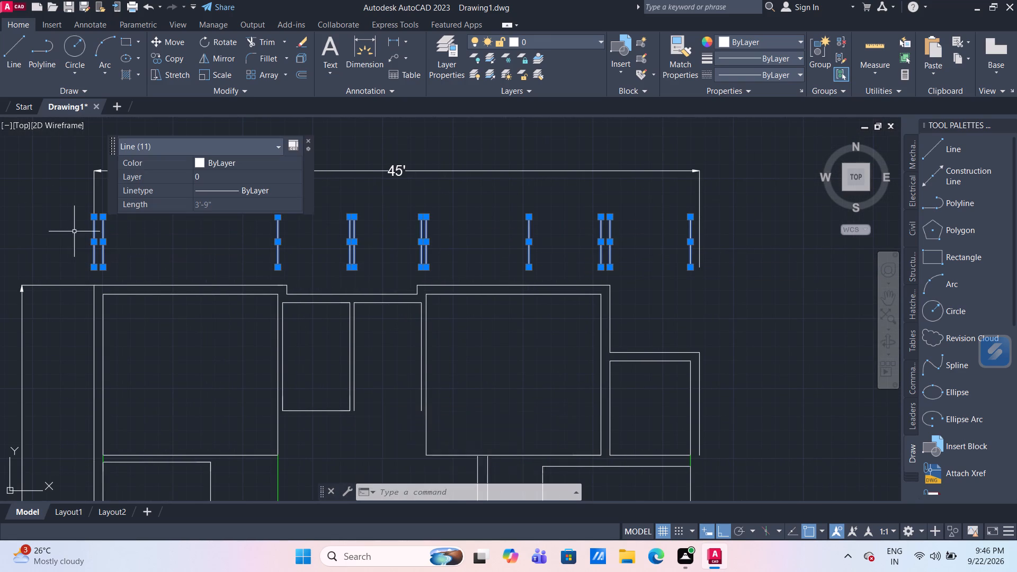
pyautogui.click(700, 239)
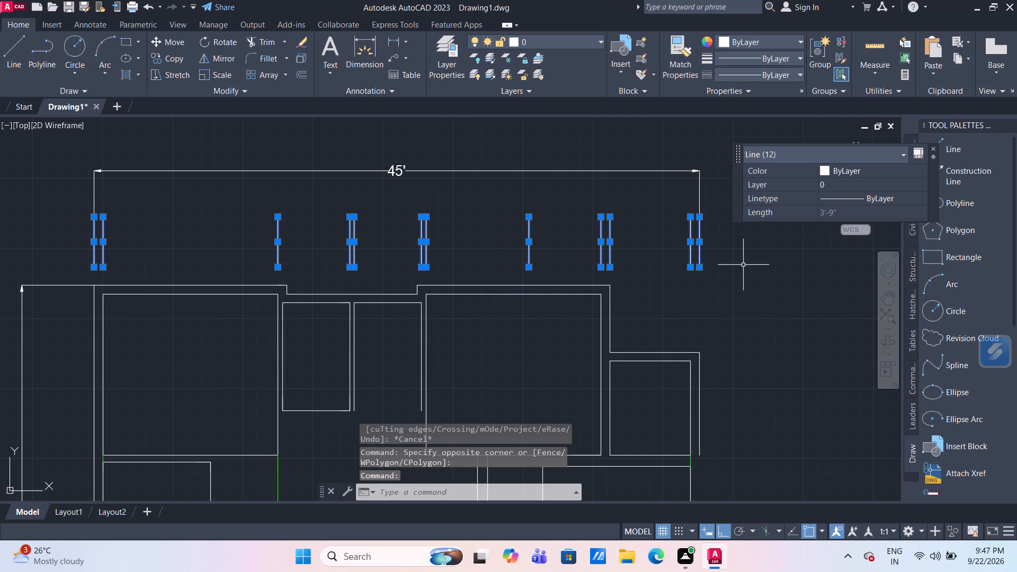
pyautogui.press('Delete')
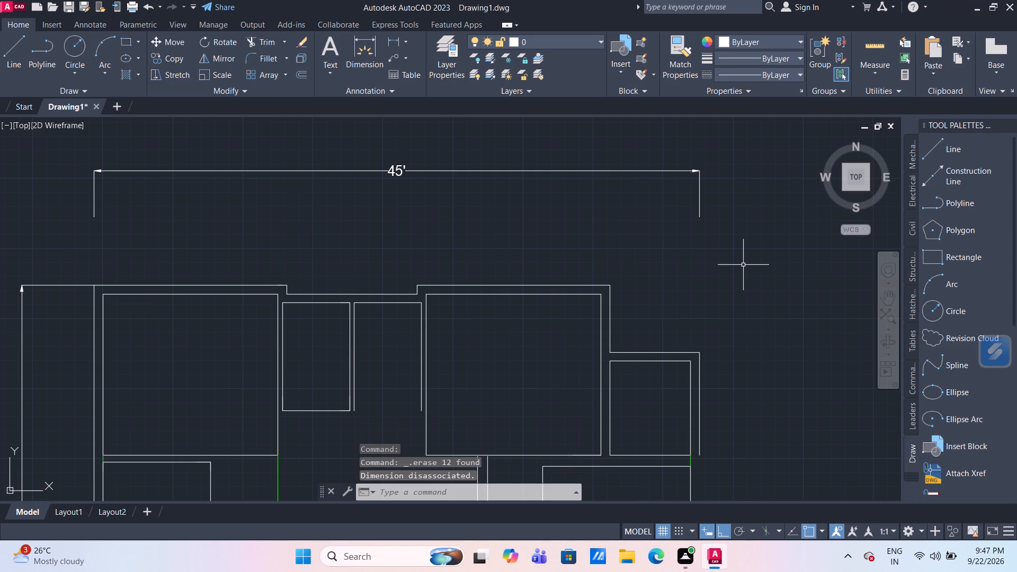
# Delete the long green vertical line to the right of the small left-side room.
pyautogui.scroll(-1, 734, 266)
pyautogui.moveTo(734, 266); pyautogui.dragTo(728, 219, button='middle')
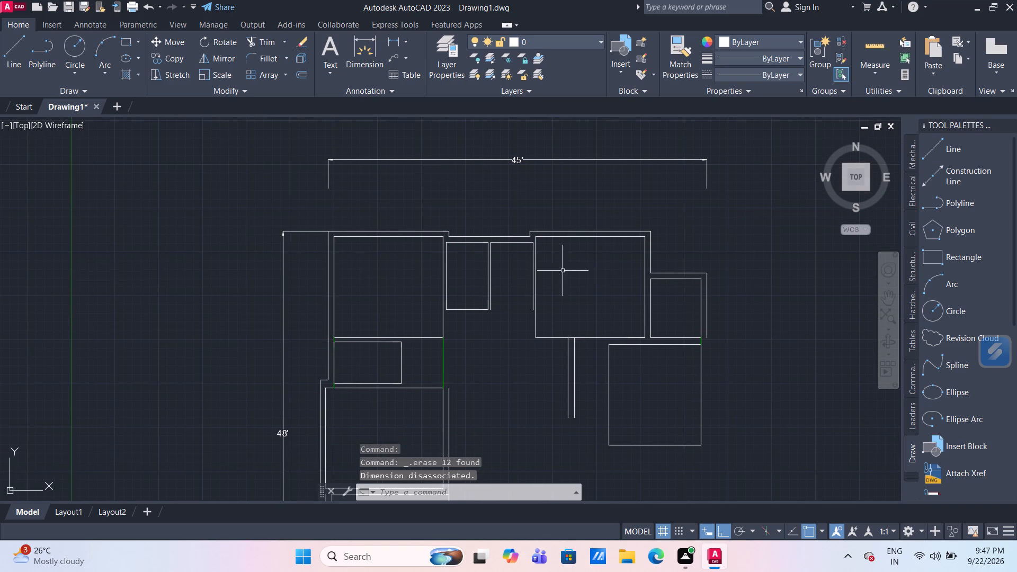
pyautogui.moveTo(466, 368); pyautogui.dragTo(461, 308, button='middle')
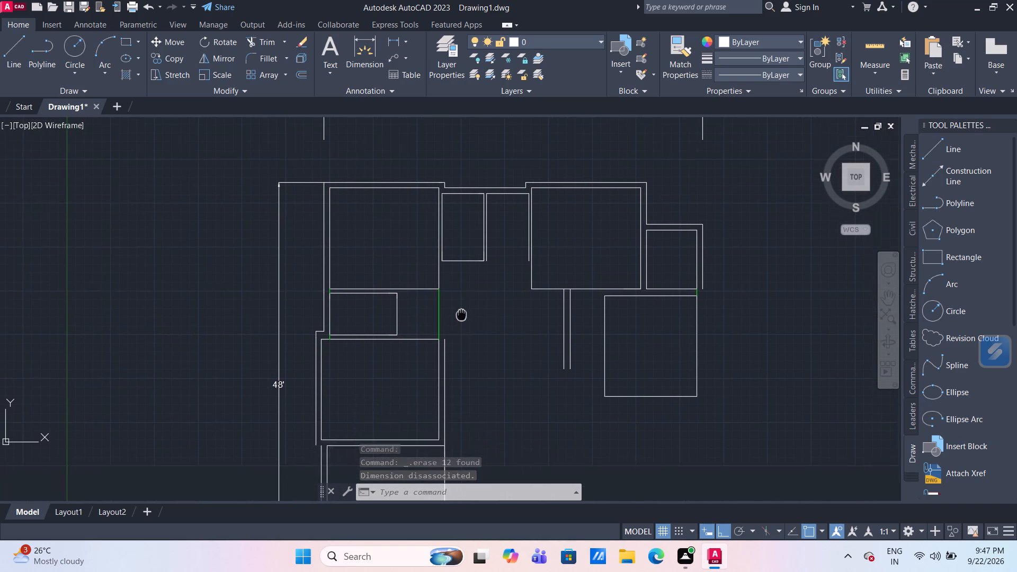
pyautogui.moveTo(461, 308); pyautogui.dragTo(461, 305, button='middle')
pyautogui.click(438, 300)
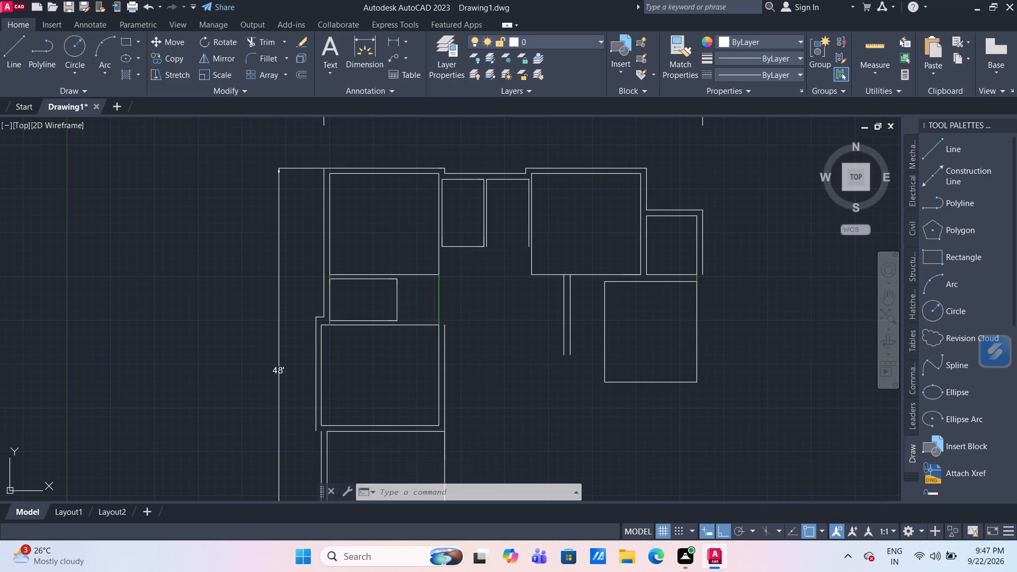
pyautogui.press('Delete')
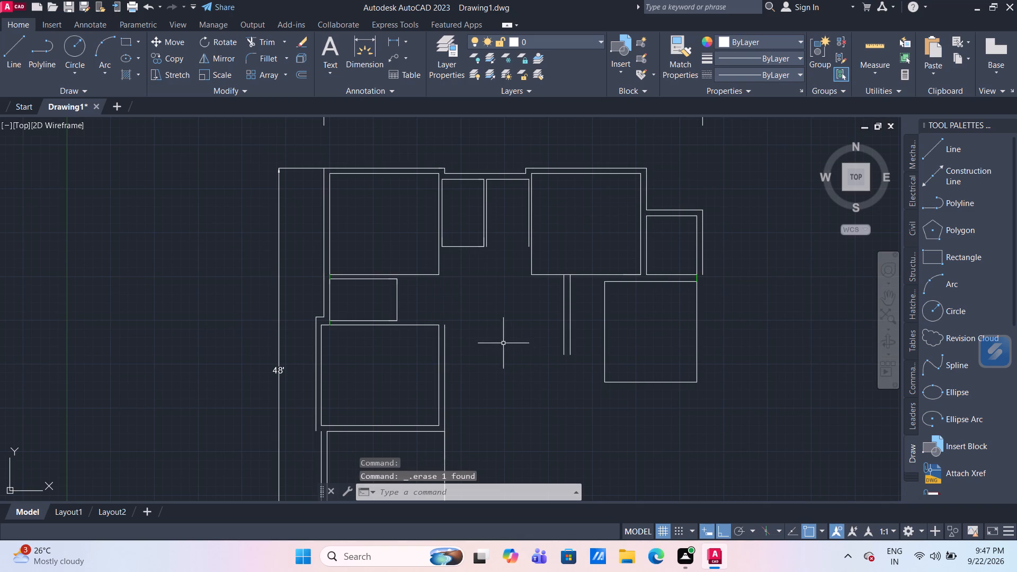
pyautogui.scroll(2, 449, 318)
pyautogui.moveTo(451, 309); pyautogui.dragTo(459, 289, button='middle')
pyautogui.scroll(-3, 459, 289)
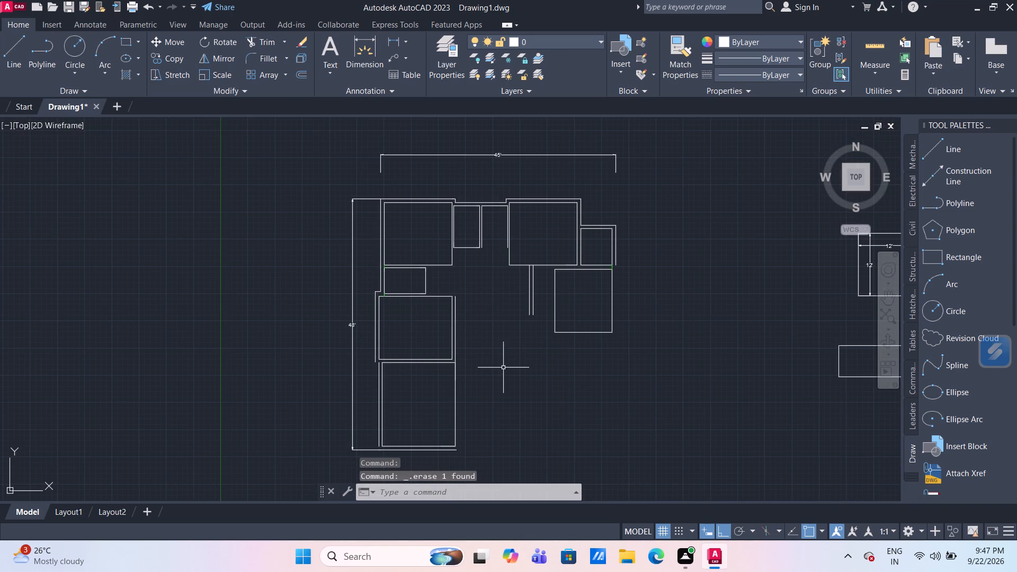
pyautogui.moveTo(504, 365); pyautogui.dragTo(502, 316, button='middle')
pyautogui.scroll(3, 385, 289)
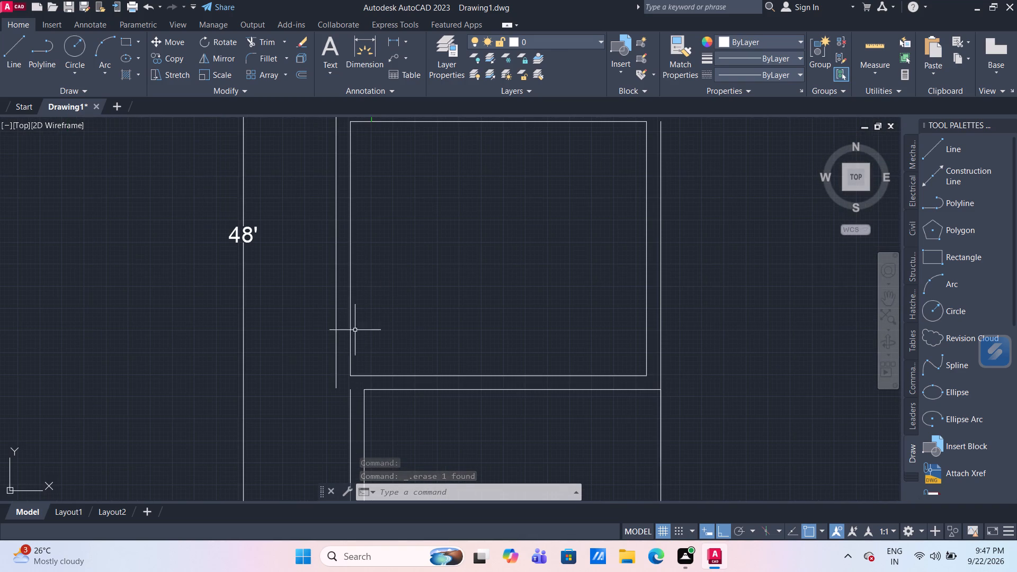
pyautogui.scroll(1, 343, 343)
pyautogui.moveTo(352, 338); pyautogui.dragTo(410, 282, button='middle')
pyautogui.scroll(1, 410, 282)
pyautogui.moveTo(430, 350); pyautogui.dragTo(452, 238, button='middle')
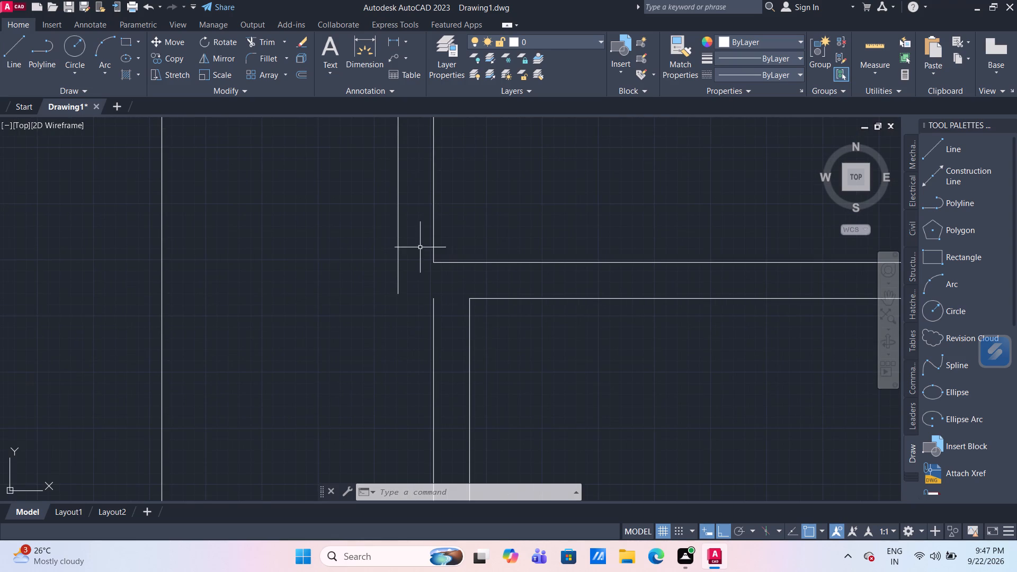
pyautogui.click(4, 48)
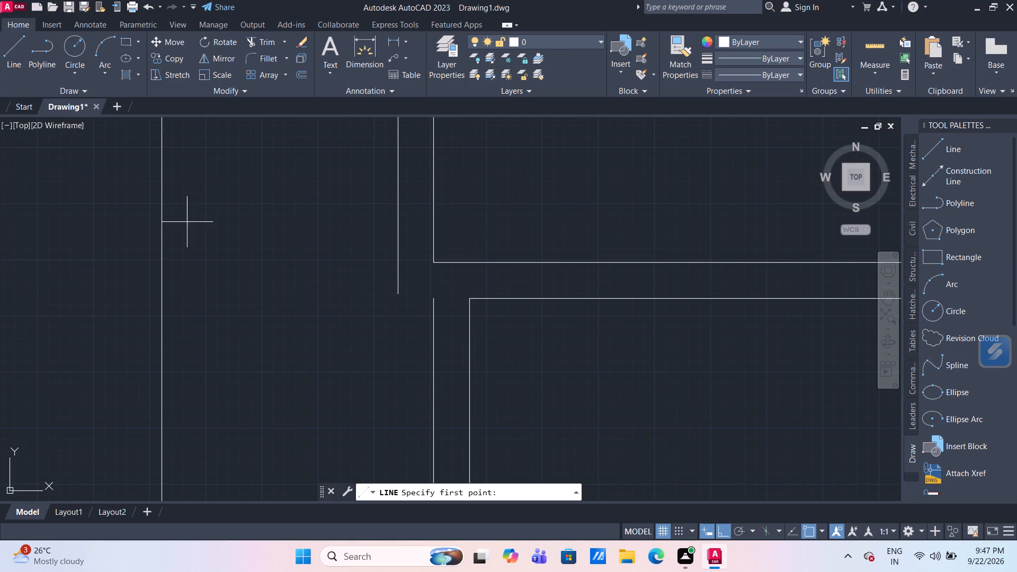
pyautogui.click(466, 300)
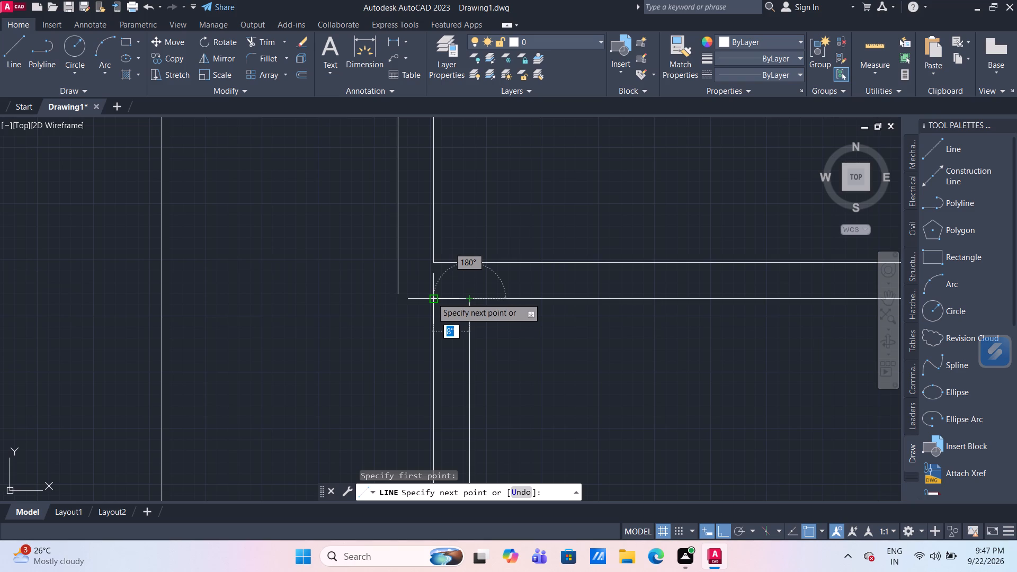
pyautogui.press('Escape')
# Draw an 8" horizontal line outward from the bottom-left room's outer wall end and extend the middle-left room's outer wall line down to it.
pyautogui.click(13, 56)
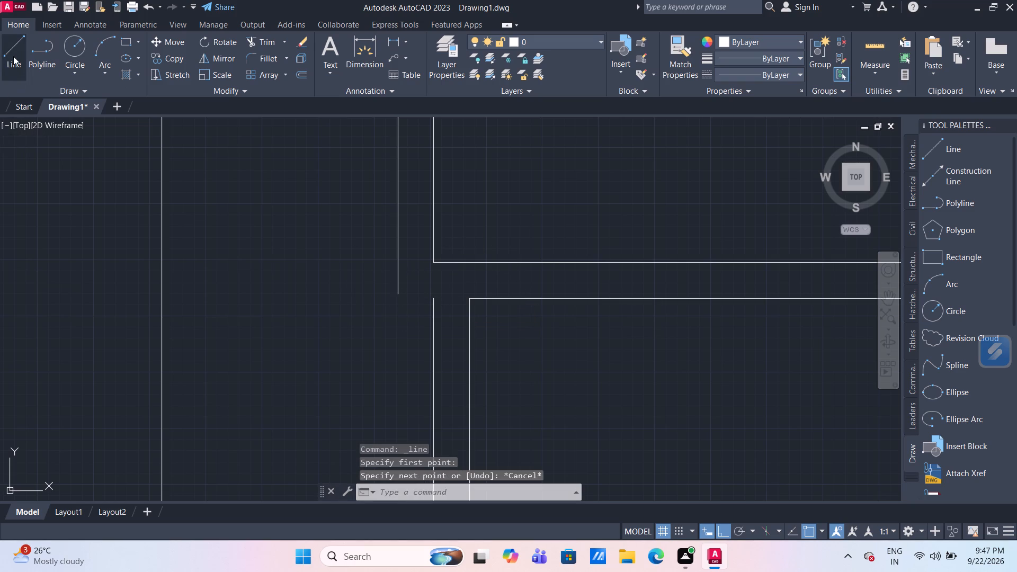
pyautogui.click(432, 300)
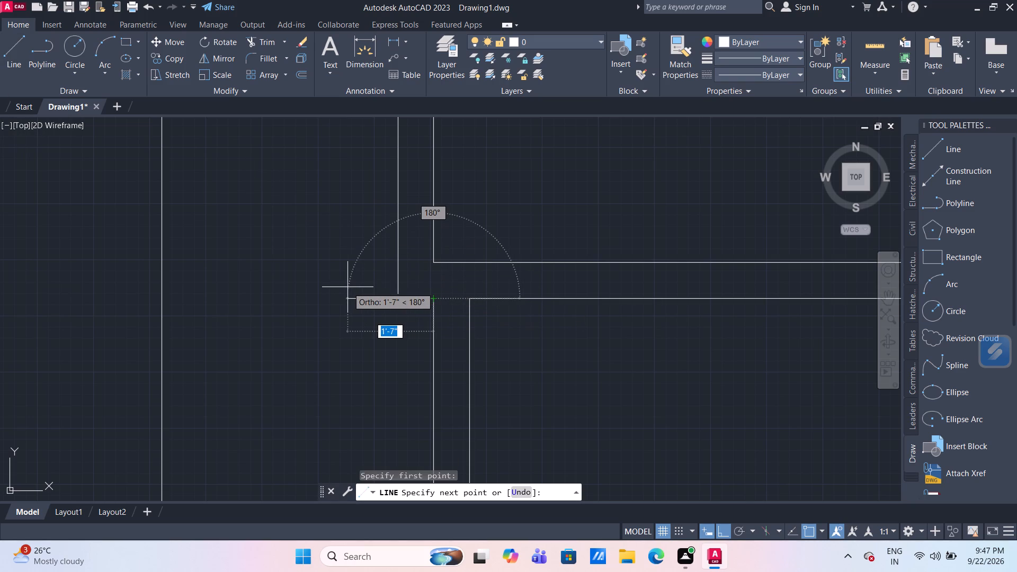
pyautogui.write('8"')
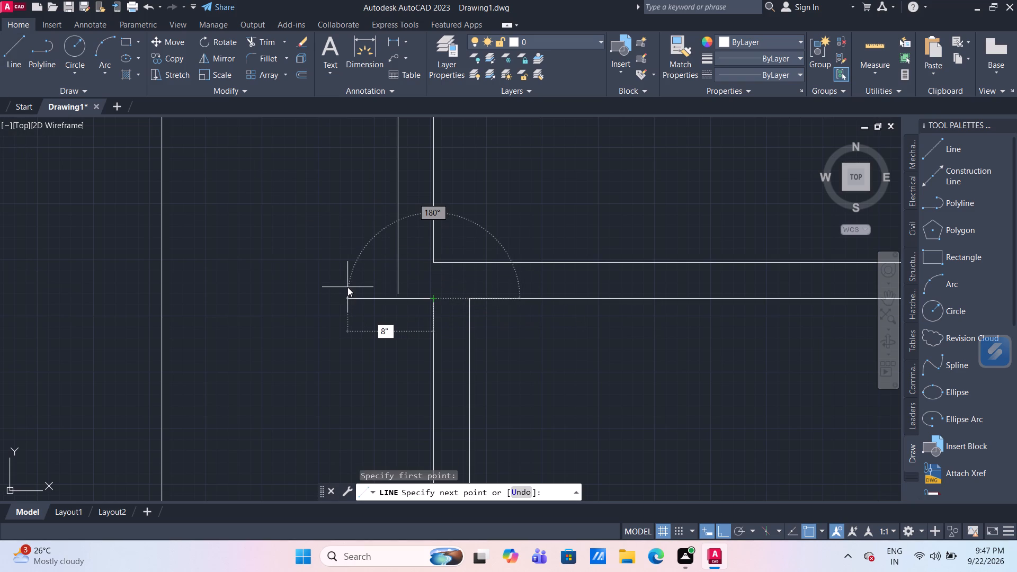
pyautogui.press('Return')
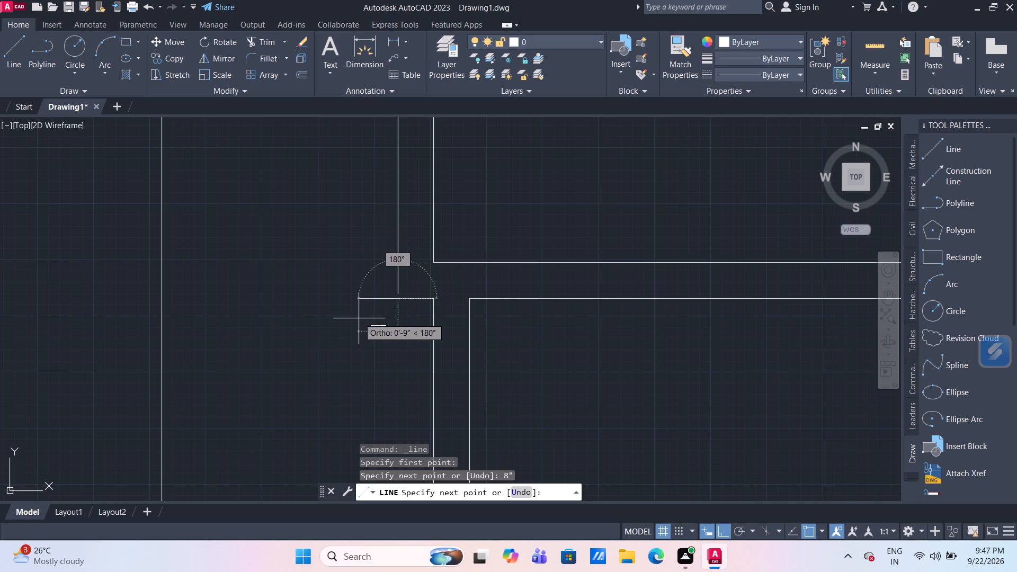
pyautogui.press('Escape')
pyautogui.write('ex')
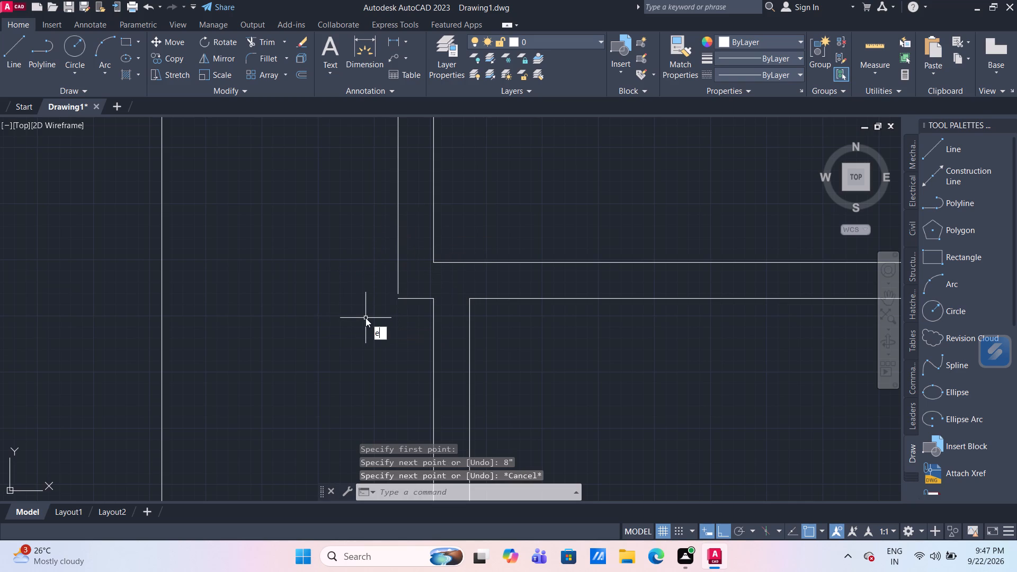
pyautogui.press('Return')
pyautogui.click(398, 281)
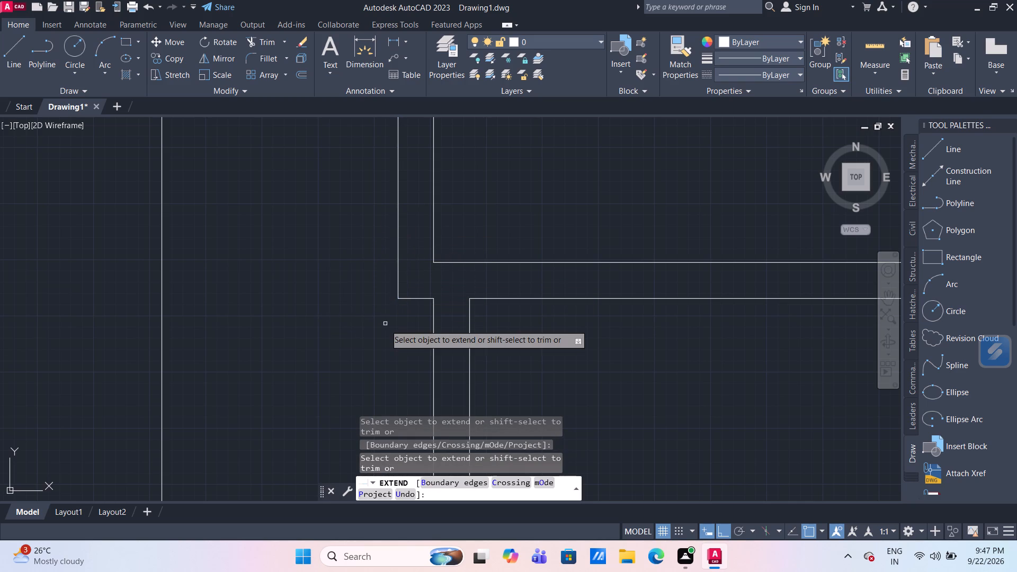
pyautogui.press('Escape')
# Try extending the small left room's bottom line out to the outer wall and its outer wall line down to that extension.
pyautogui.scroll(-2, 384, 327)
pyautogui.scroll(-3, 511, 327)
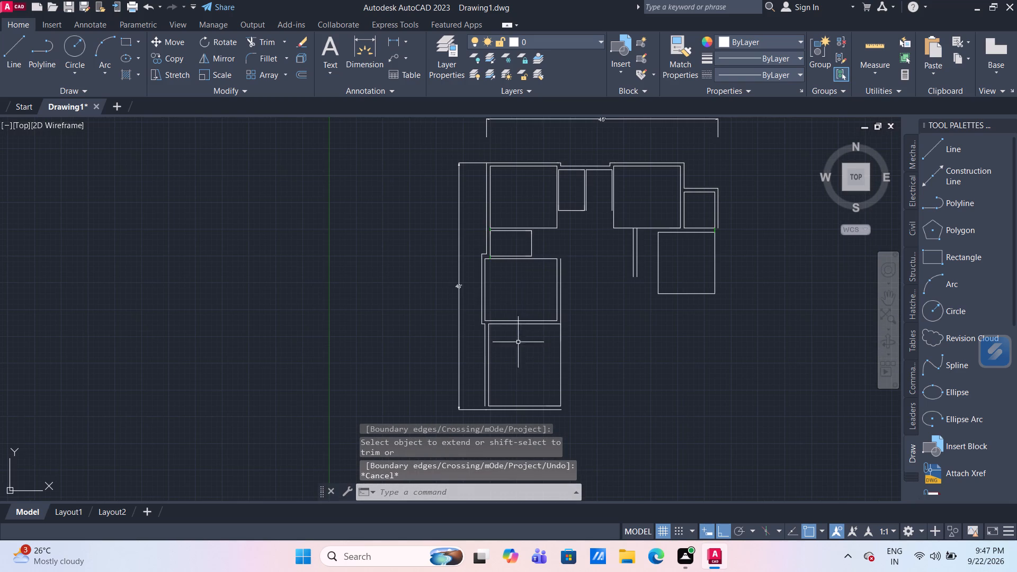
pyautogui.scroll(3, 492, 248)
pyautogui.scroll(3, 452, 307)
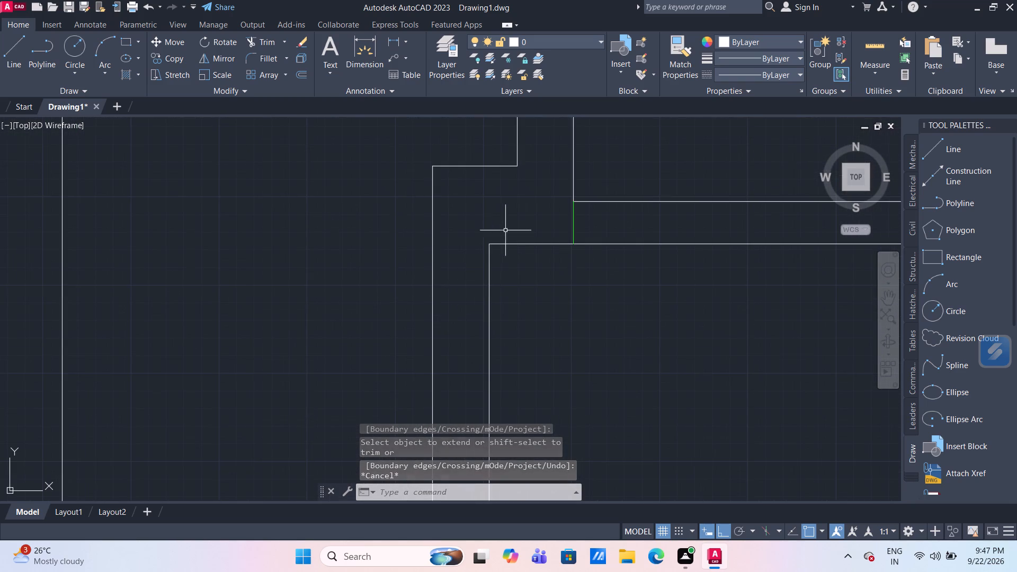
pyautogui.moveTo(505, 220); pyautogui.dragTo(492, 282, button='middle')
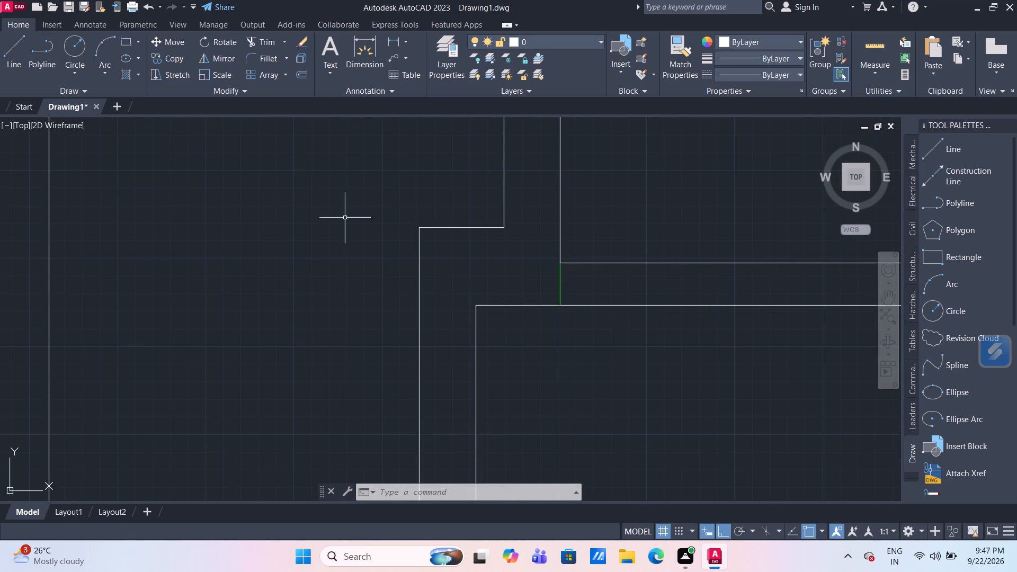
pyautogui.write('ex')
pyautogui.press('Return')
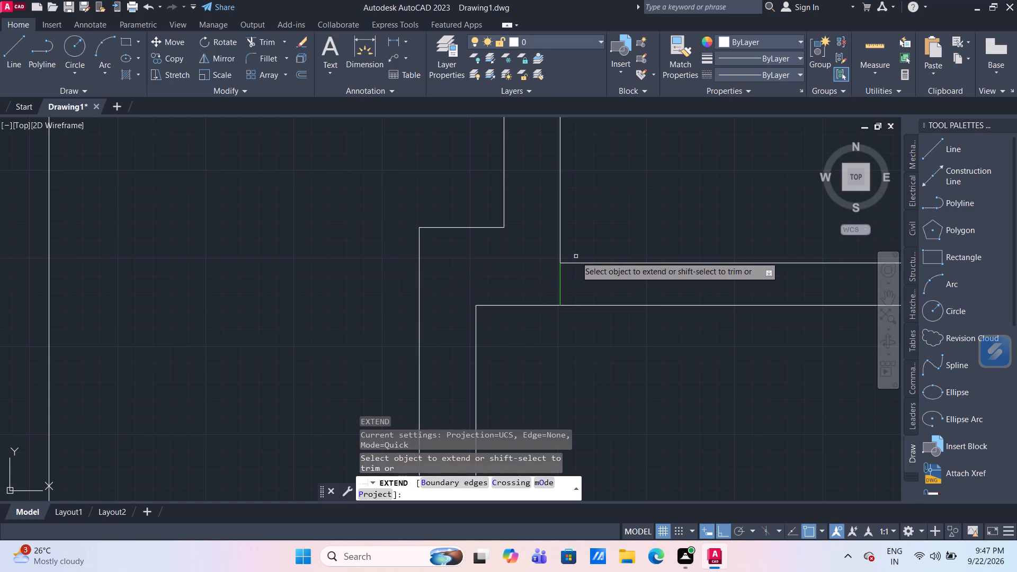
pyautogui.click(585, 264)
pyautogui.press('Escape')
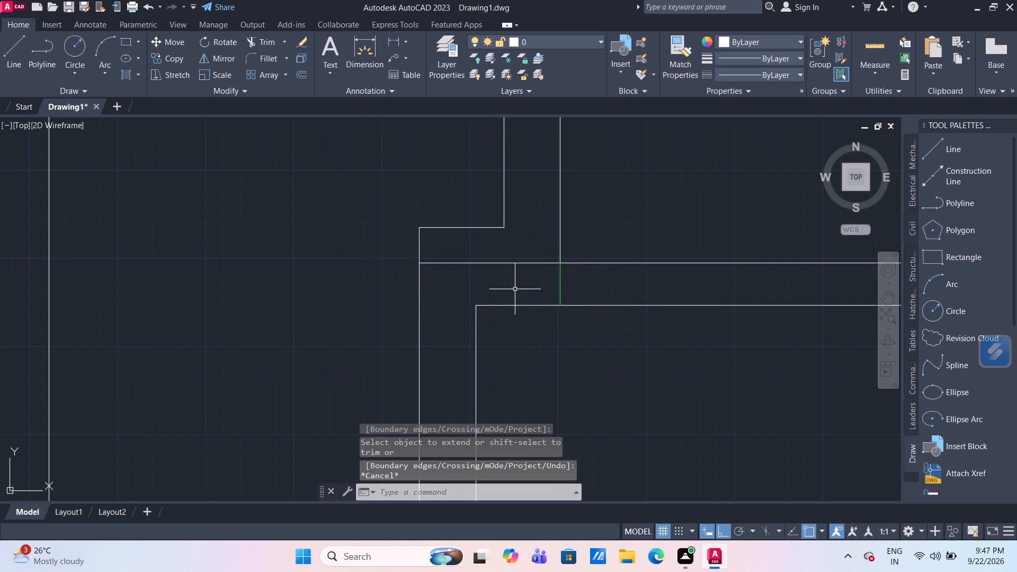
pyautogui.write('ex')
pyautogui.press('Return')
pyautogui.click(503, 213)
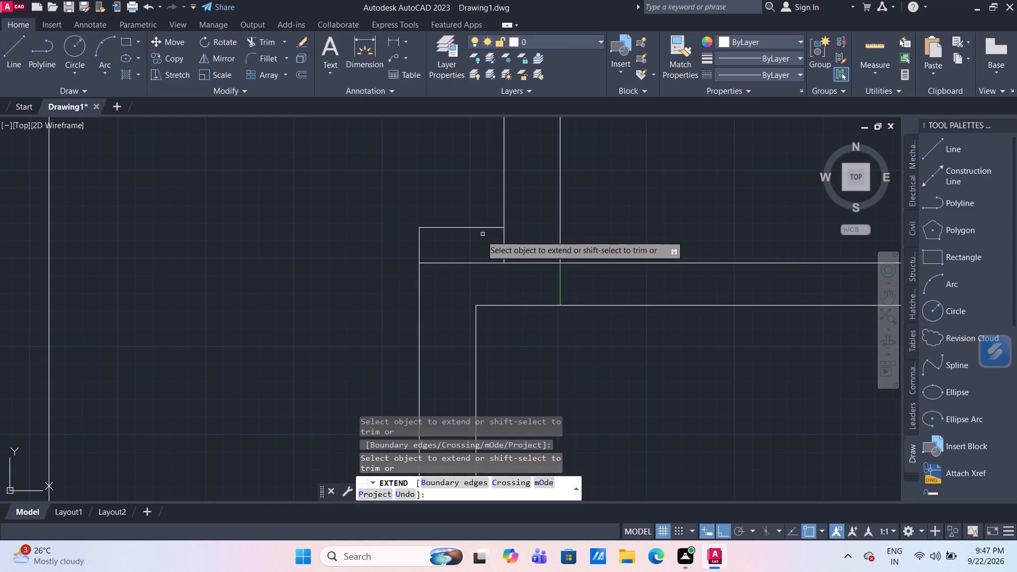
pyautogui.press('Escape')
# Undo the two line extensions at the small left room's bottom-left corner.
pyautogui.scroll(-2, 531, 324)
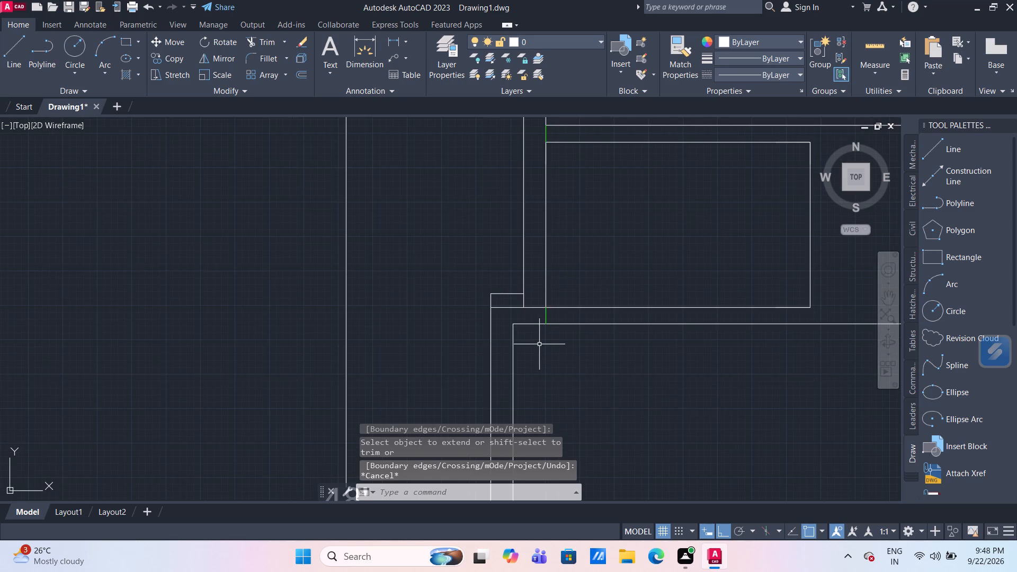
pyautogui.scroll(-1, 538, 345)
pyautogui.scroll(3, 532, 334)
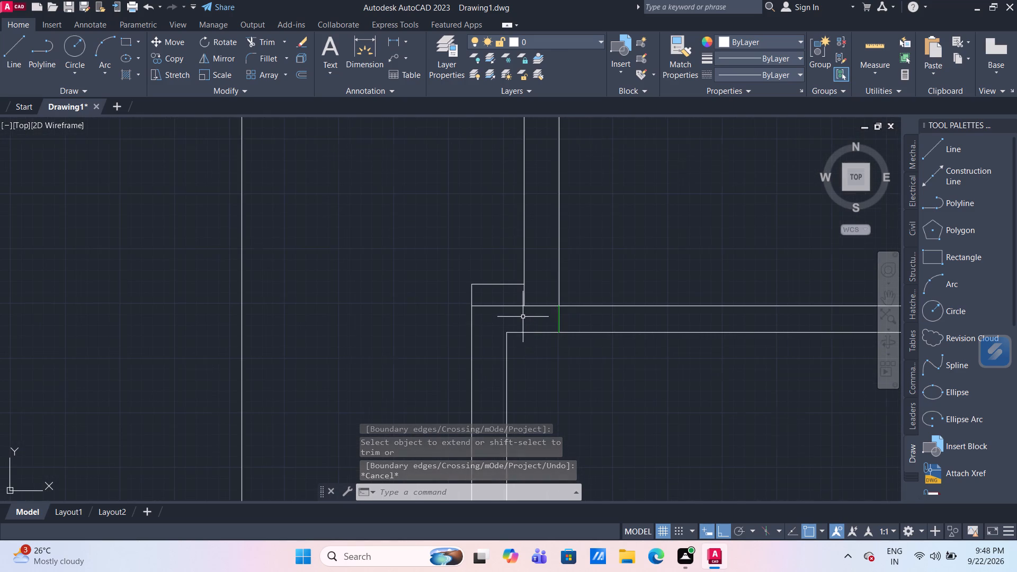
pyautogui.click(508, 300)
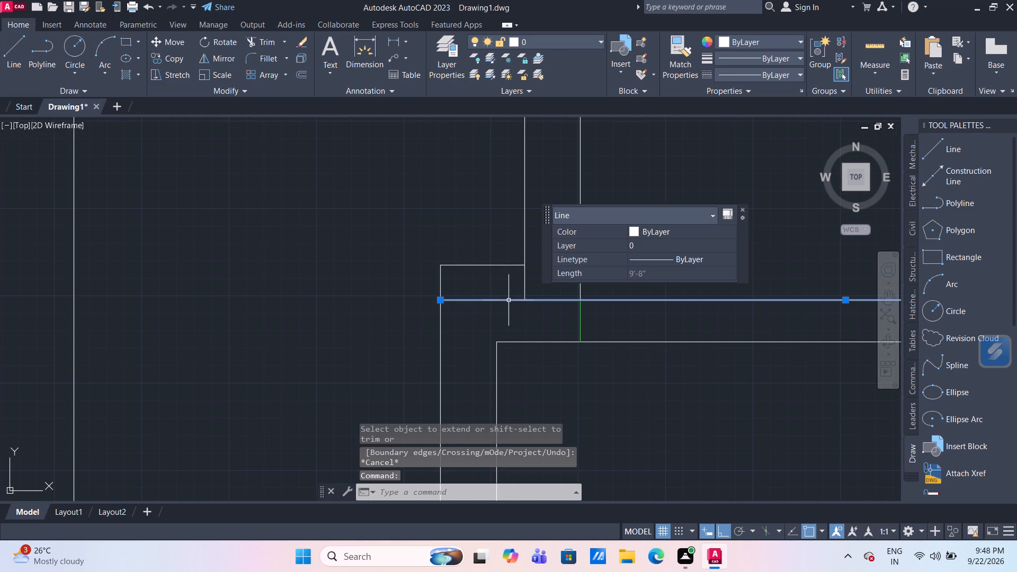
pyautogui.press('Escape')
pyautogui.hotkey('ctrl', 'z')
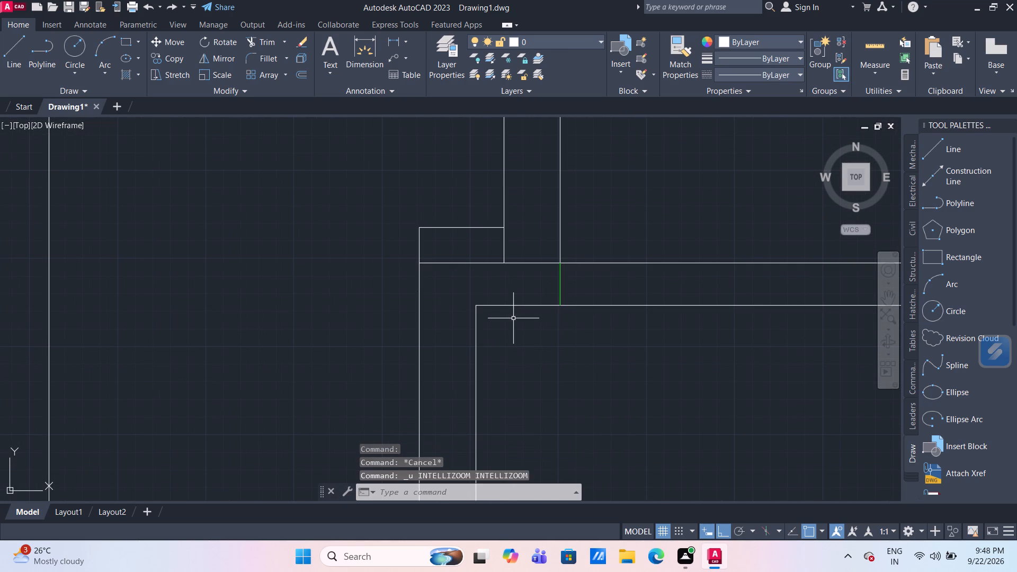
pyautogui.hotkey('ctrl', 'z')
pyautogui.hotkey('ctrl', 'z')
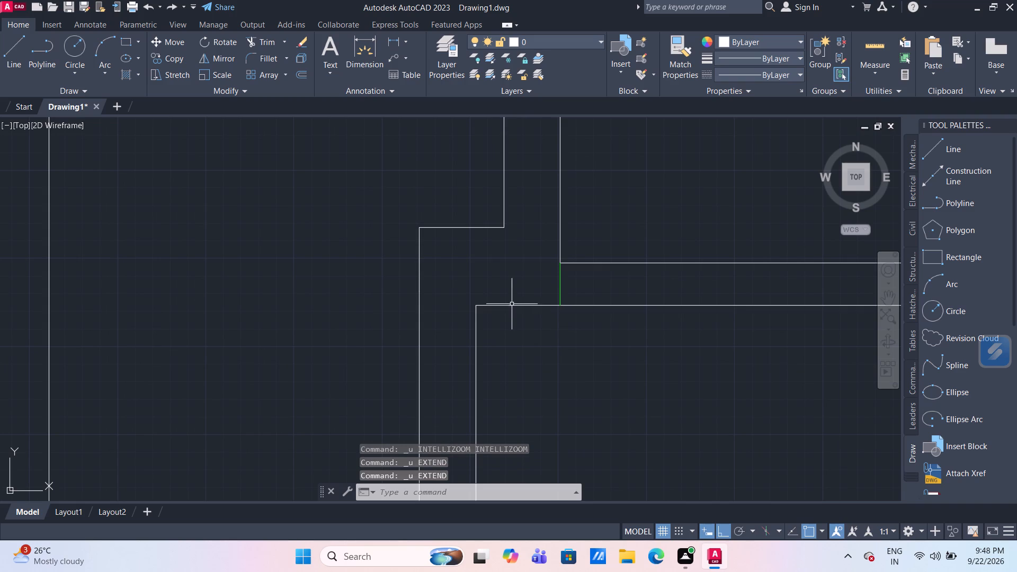
# Draw a horizontal guide line from the middle-left room's top-left inner corner outward past its outer wall line.
pyautogui.scroll(-1, 503, 271)
pyautogui.scroll(1, 503, 301)
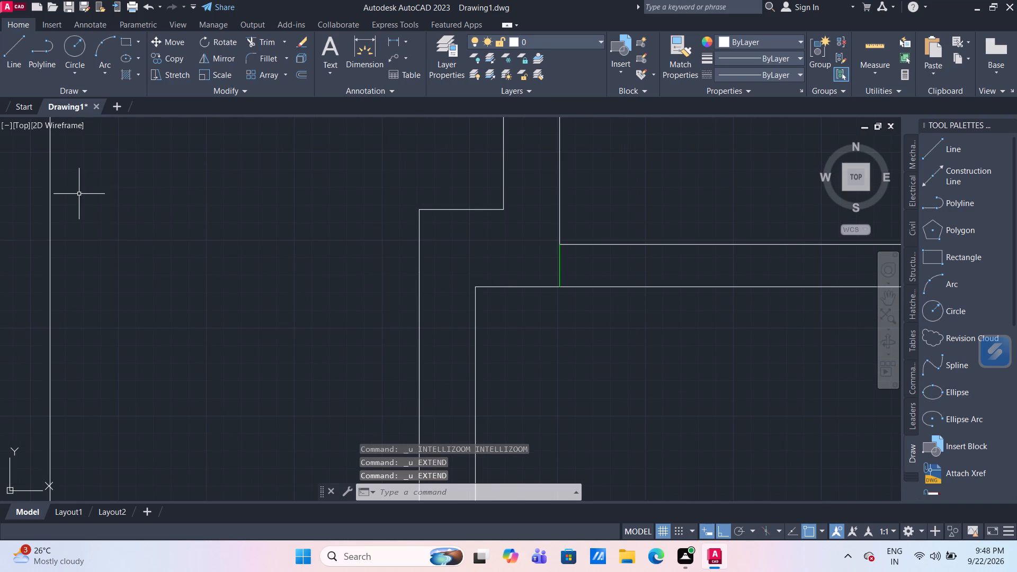
pyautogui.click(10, 64)
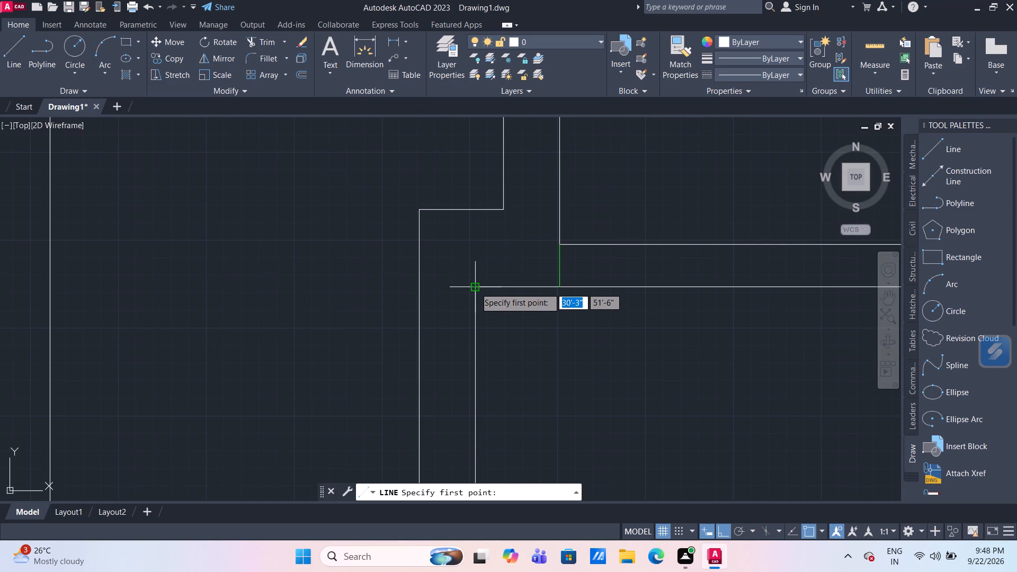
pyautogui.click(475, 288)
pyautogui.click(390, 291)
pyautogui.press('Escape')
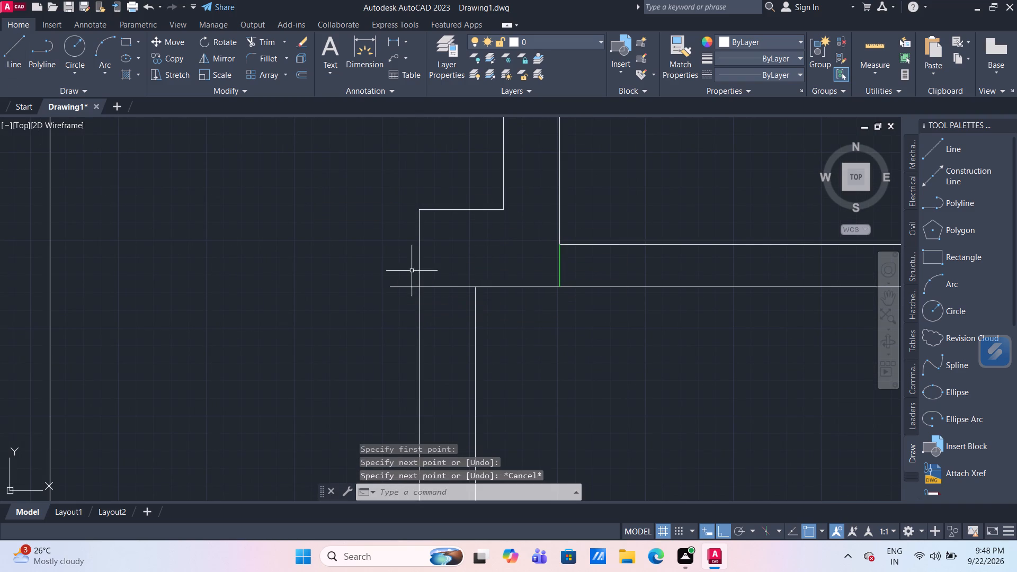
# Delete the short horizontal and vertical lines forming the outer wall step above the middle-left room.
pyautogui.moveTo(460, 252); pyautogui.dragTo(447, 229)
pyautogui.click(413, 172)
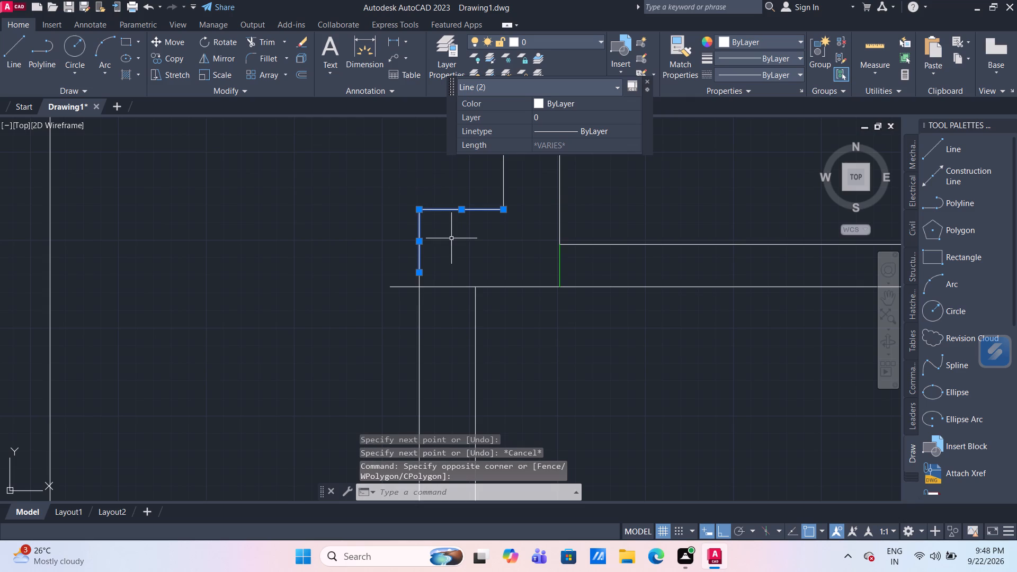
pyautogui.press('Delete')
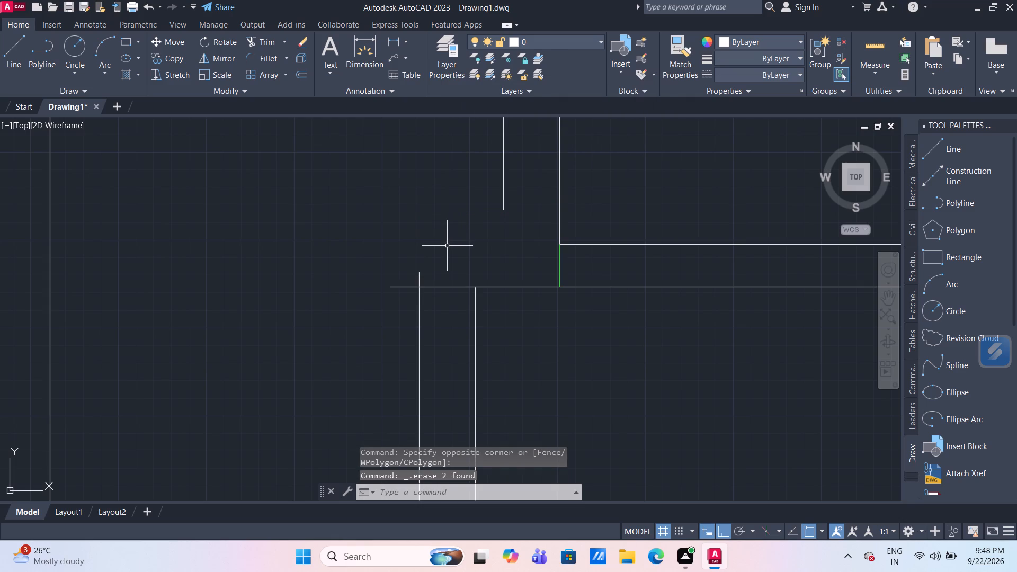
# Trim the outer wall line above the guide, remove the guide line, and clear the short green line between the small and middle-left rooms.
pyautogui.write('tr')
pyautogui.press('Return')
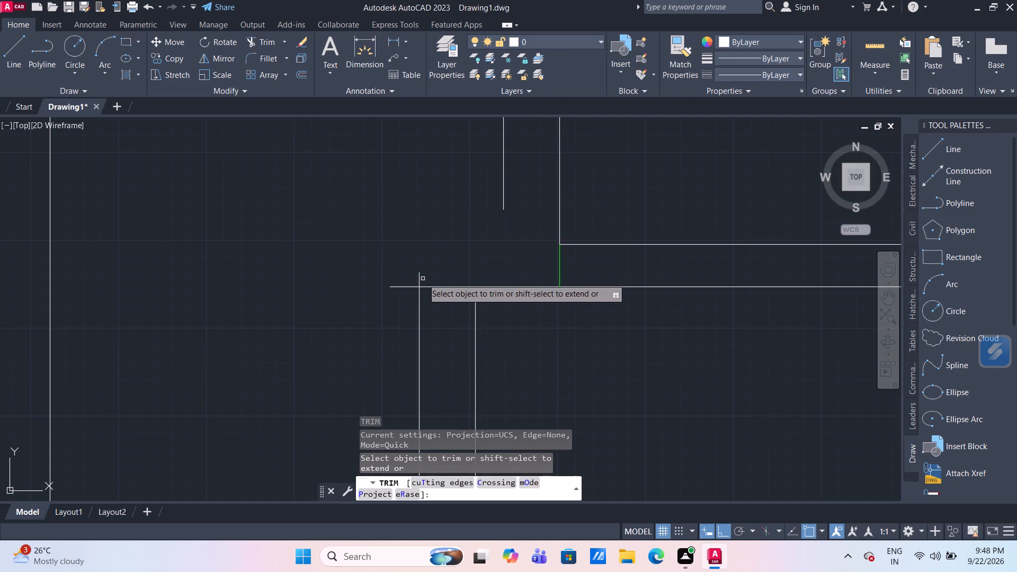
pyautogui.click(418, 281)
pyautogui.click(409, 288)
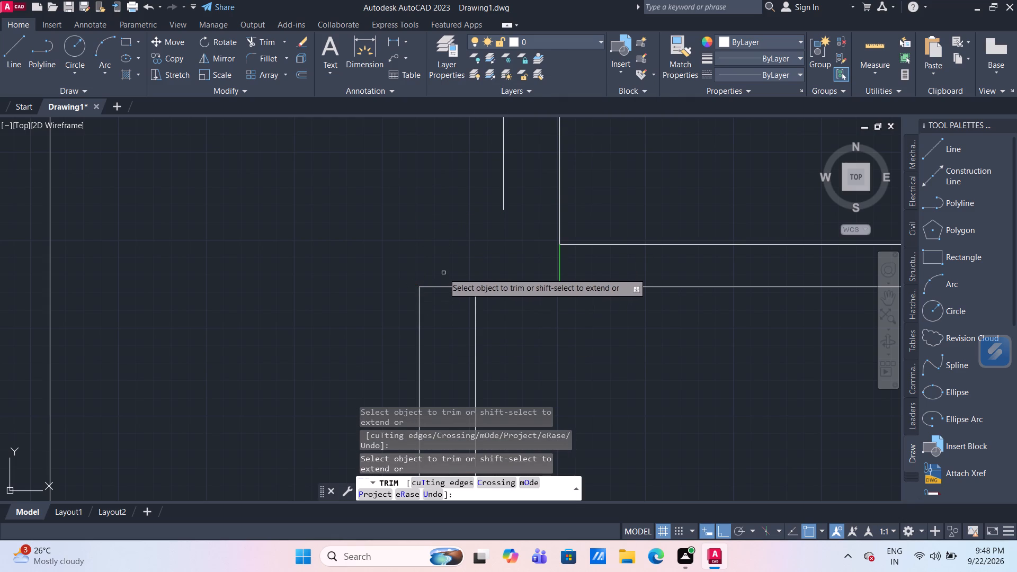
pyautogui.click(447, 285)
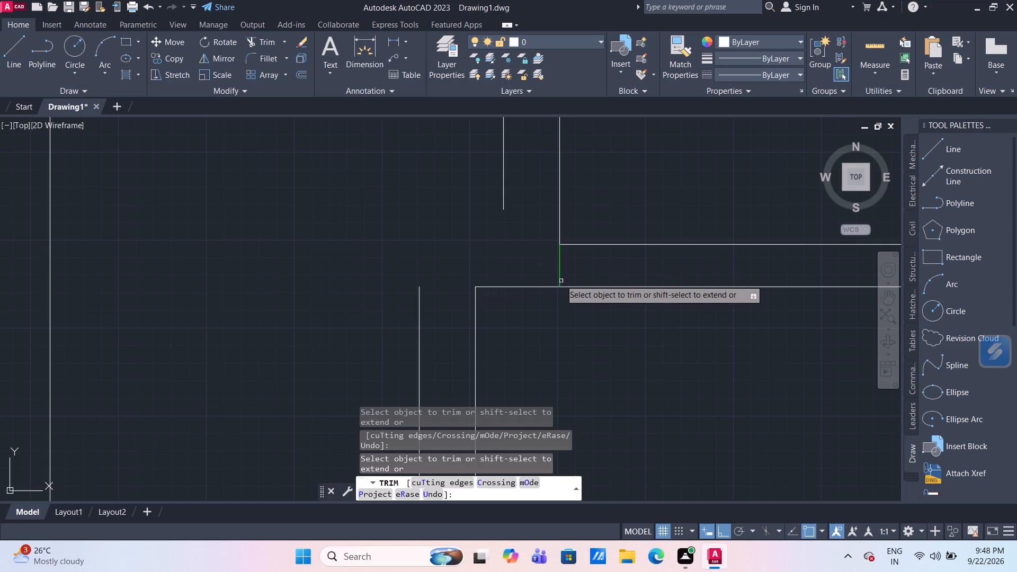
pyautogui.click(559, 269)
pyautogui.press('Escape')
# Draw an 8" line up from the middle-left room's outer wall end, continuing horizontally to align with the small room's outer wall line.
pyautogui.press('l')
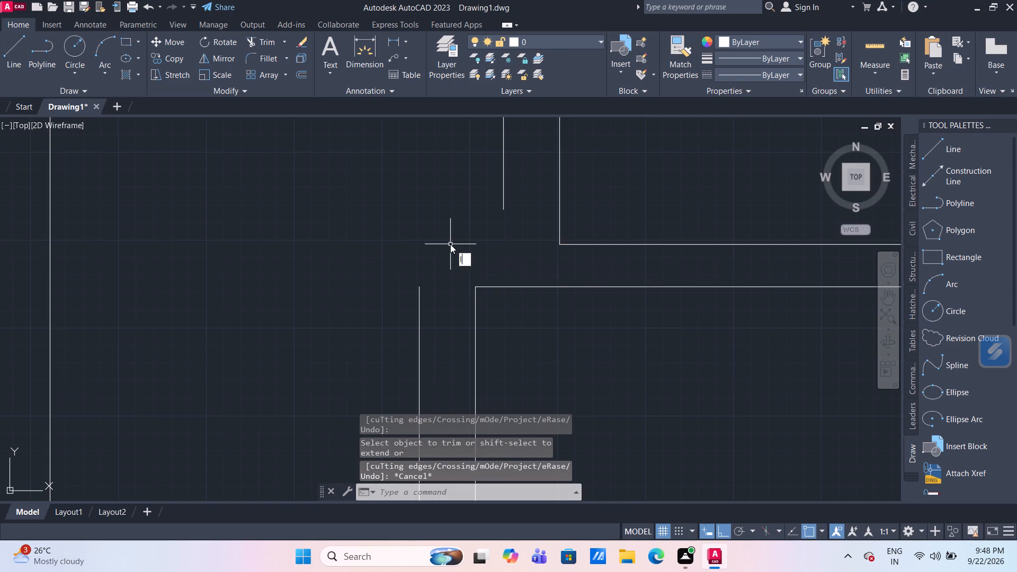
pyautogui.press('Return')
pyautogui.moveTo(420, 287); pyautogui.dragTo(420, 276)
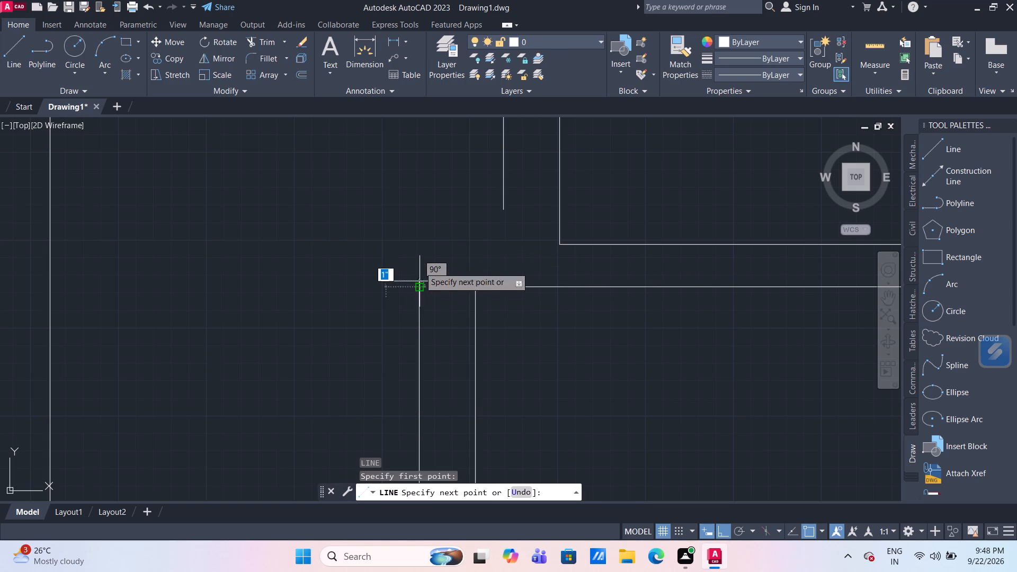
pyautogui.write('8"')
pyautogui.press('Return')
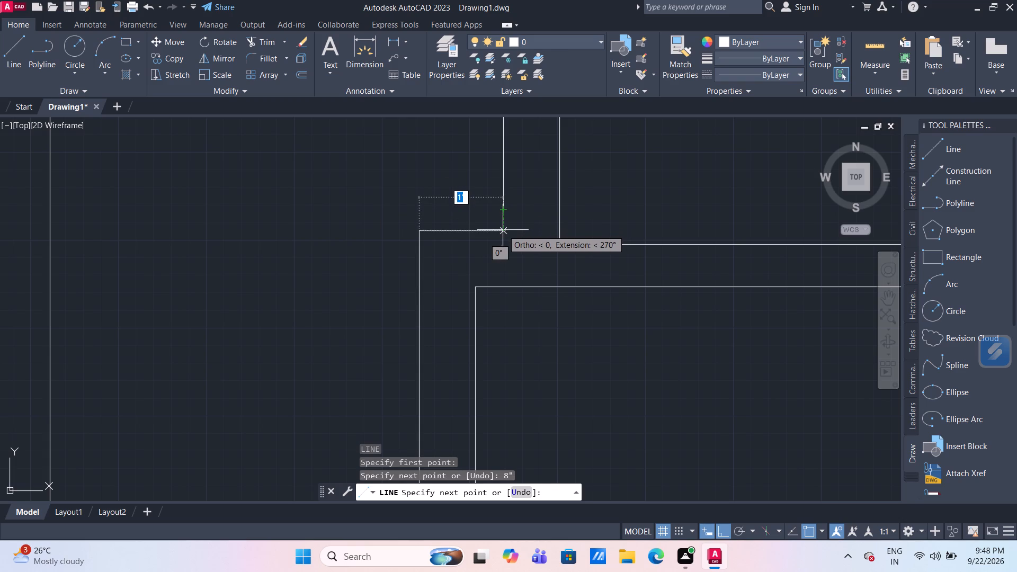
pyautogui.click(503, 230)
pyautogui.press('Escape')
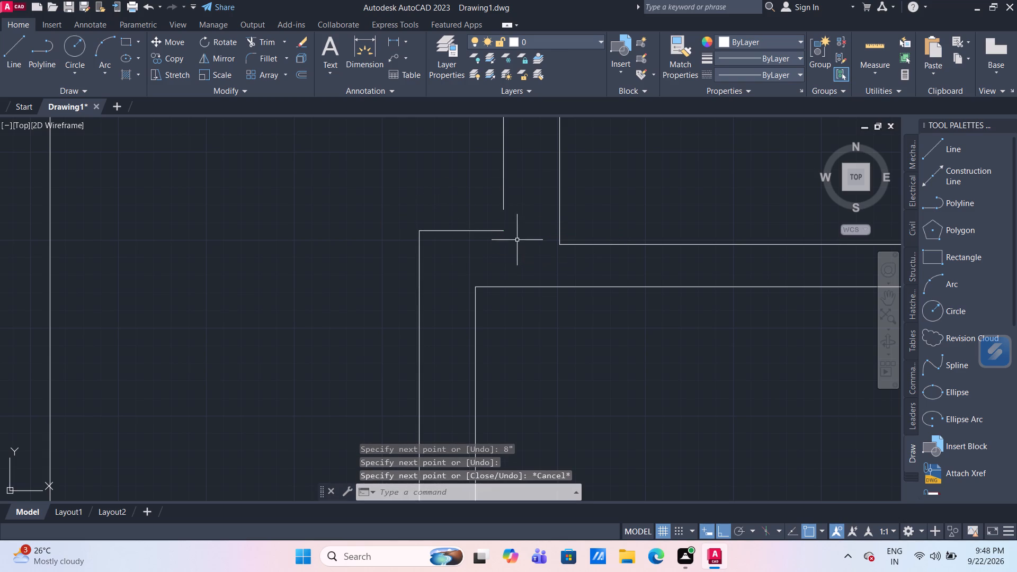
# Stretch the lower end of the small left room's outer wall line down to the new horizontal step line.
pyautogui.click(502, 189)
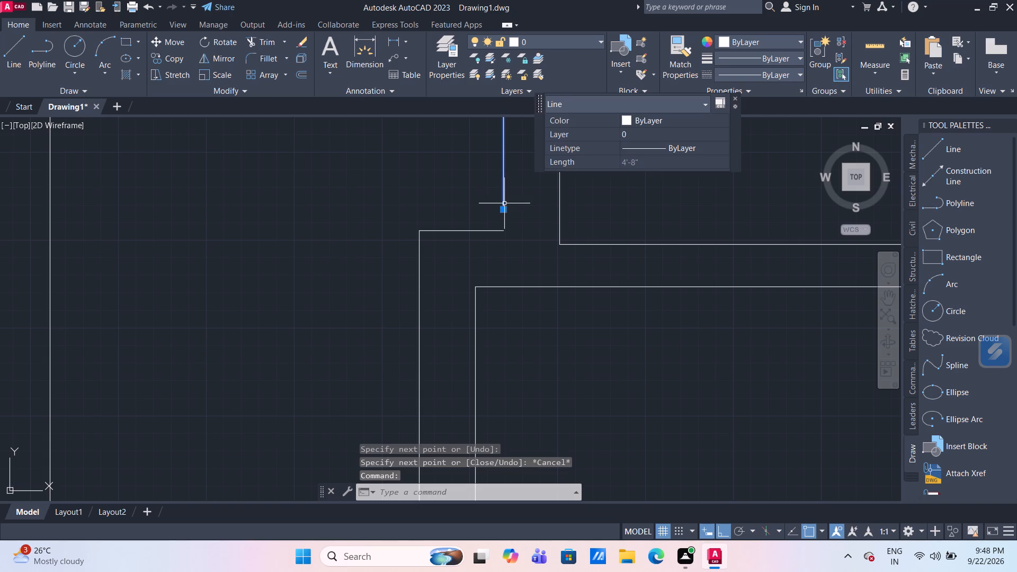
pyautogui.click(504, 211)
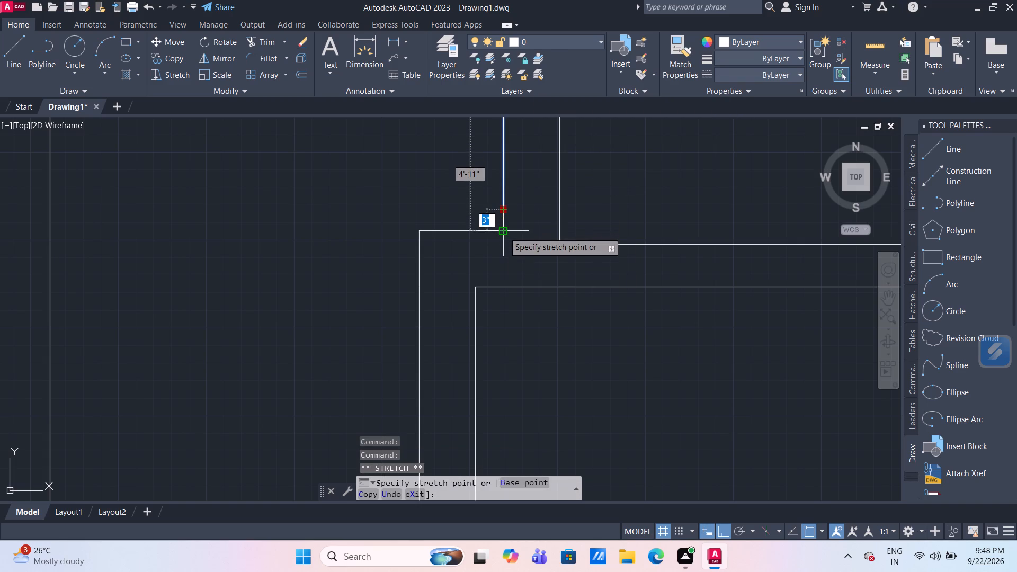
pyautogui.click(504, 233)
pyautogui.press('Escape')
# Review the outer wall outline around the small, middle and bottom rooms on the plan's left side.
pyautogui.scroll(-2, 538, 321)
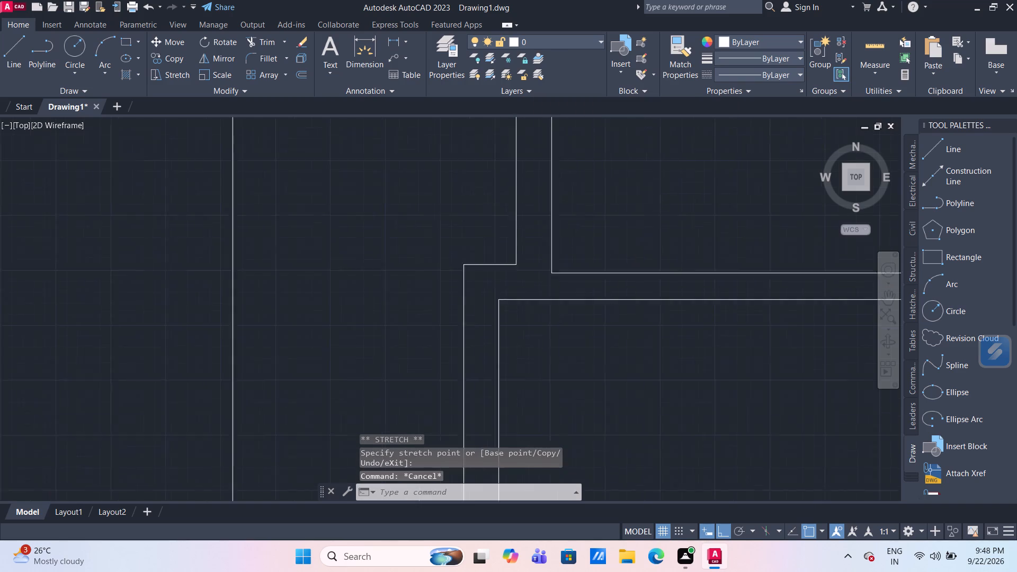
pyautogui.scroll(-1, 540, 327)
pyautogui.moveTo(570, 349); pyautogui.dragTo(572, 202, button='middle')
pyautogui.moveTo(545, 401); pyautogui.dragTo(546, 326, button='middle')
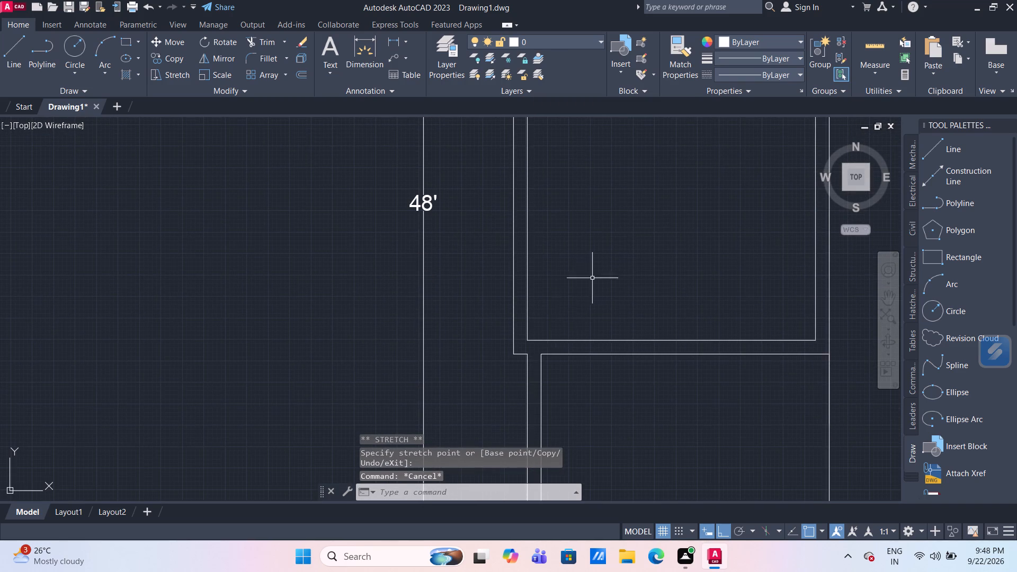
pyautogui.scroll(-1, 576, 289)
pyautogui.scroll(-1, 540, 358)
pyautogui.scroll(1, 588, 325)
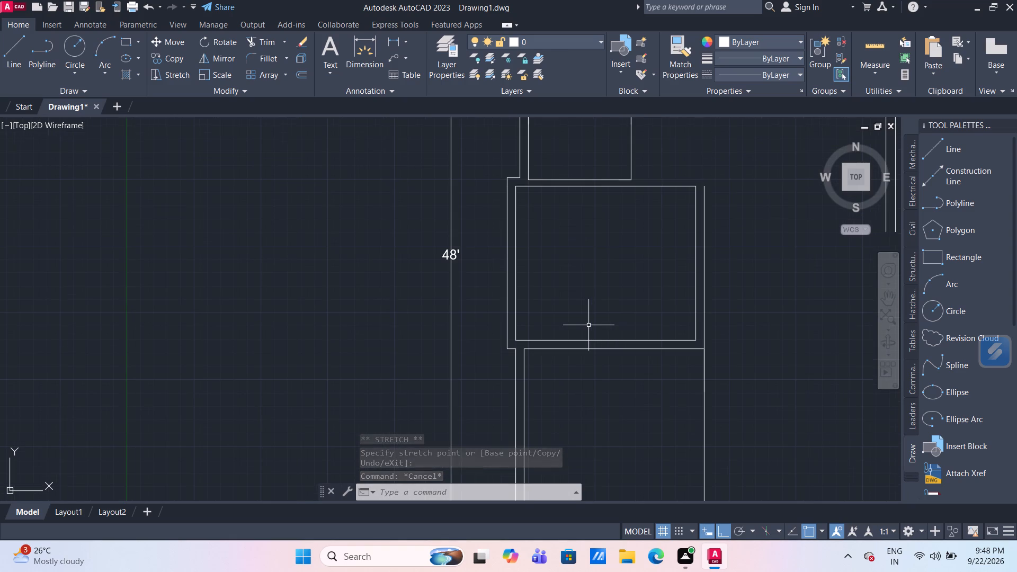
pyautogui.moveTo(588, 325); pyautogui.dragTo(555, 342, button='middle')
pyautogui.scroll(-1, 549, 336)
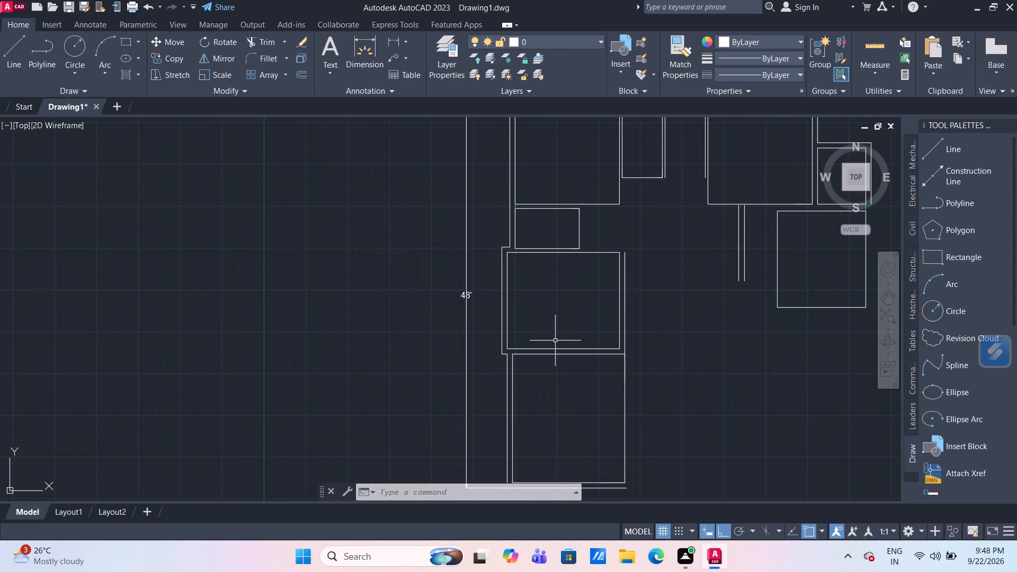
# Shorten the lower extension line of the 48' dimension, pulling its end away from the bottom room's outer wall corner.
pyautogui.scroll(-1, 586, 376)
pyautogui.moveTo(587, 377); pyautogui.dragTo(520, 313, button='middle')
pyautogui.scroll(3, 460, 383)
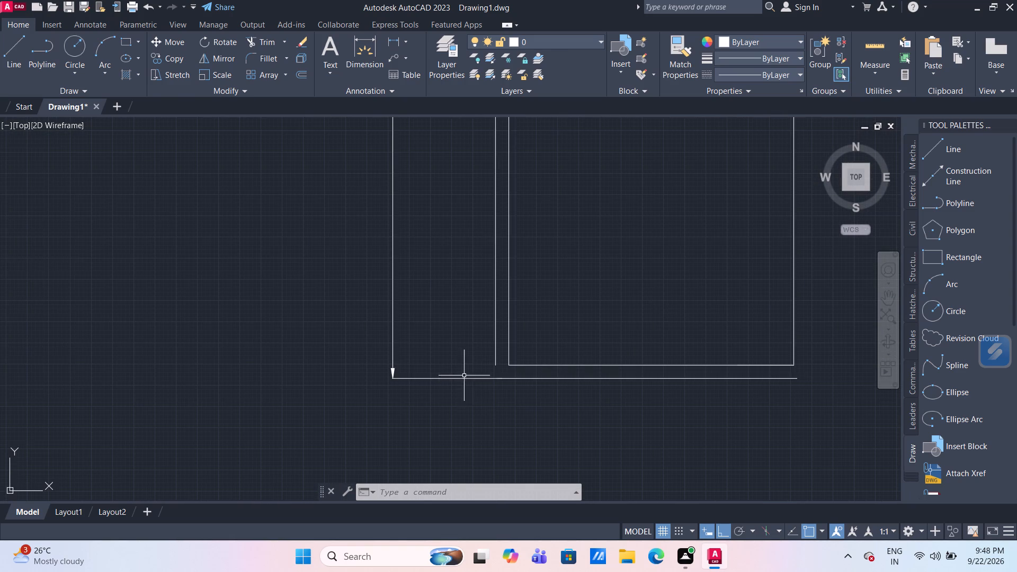
pyautogui.scroll(1, 475, 385)
pyautogui.click(452, 377)
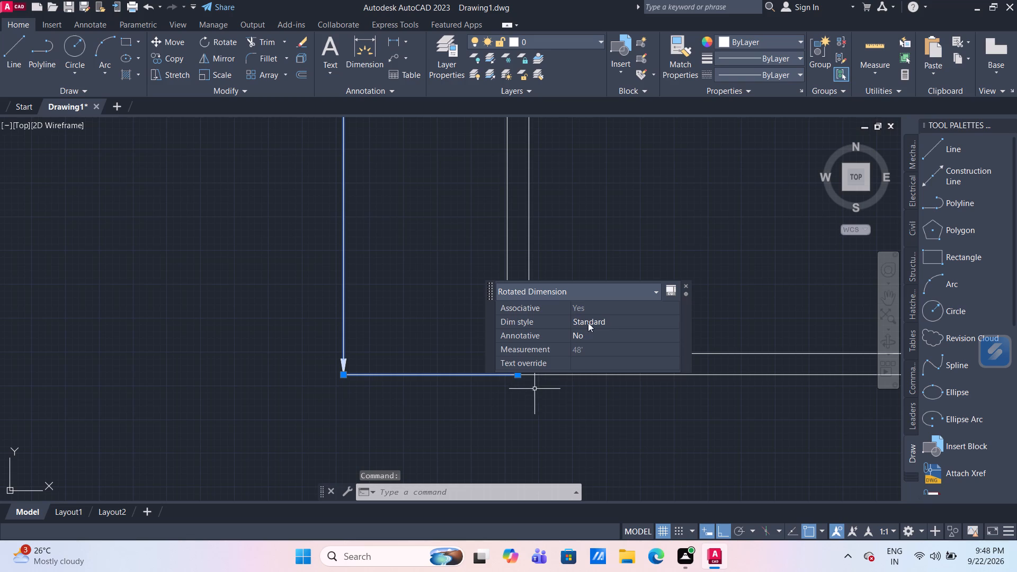
pyautogui.click(685, 284)
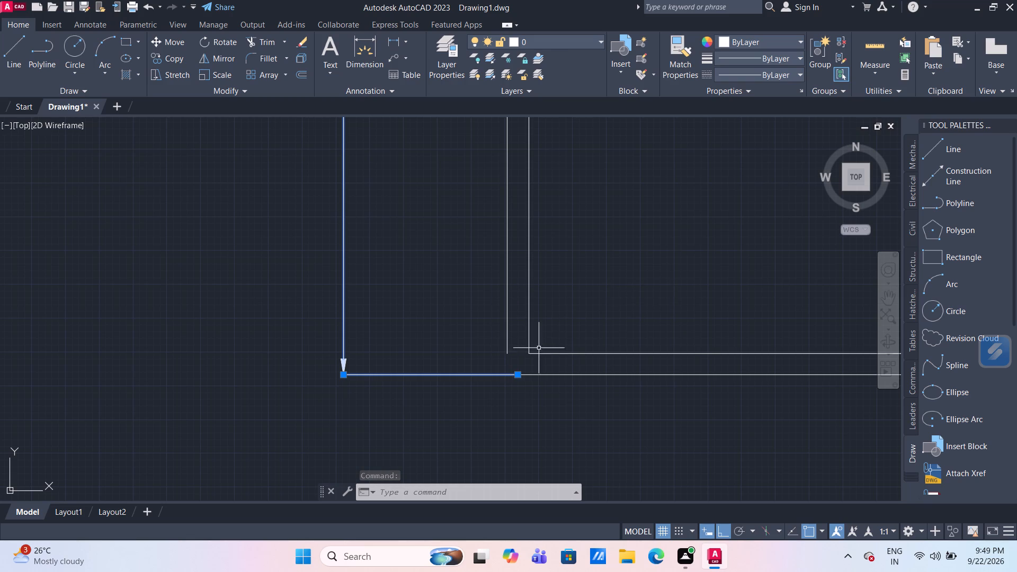
pyautogui.moveTo(520, 376); pyautogui.dragTo(511, 378)
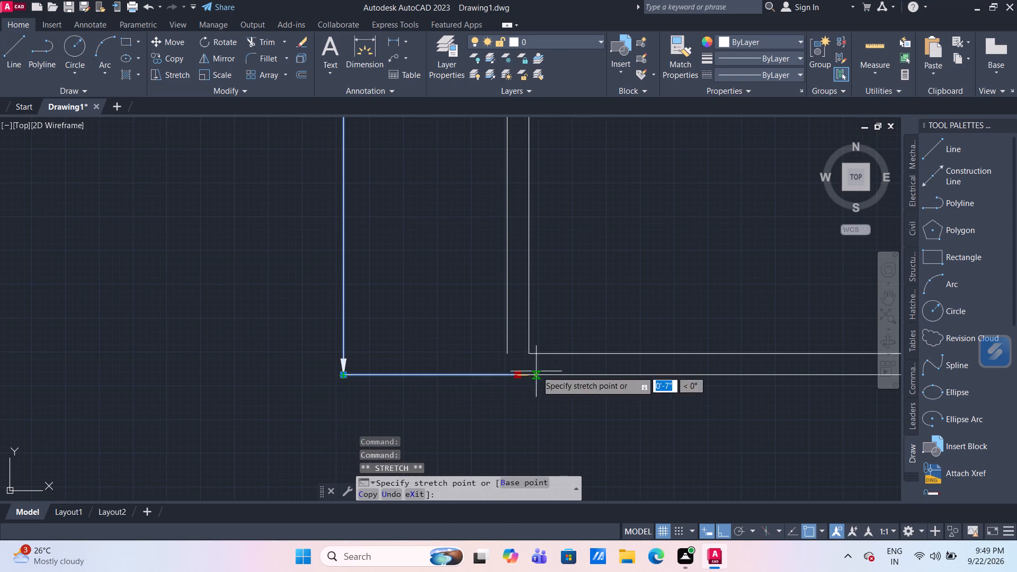
pyautogui.click(451, 376)
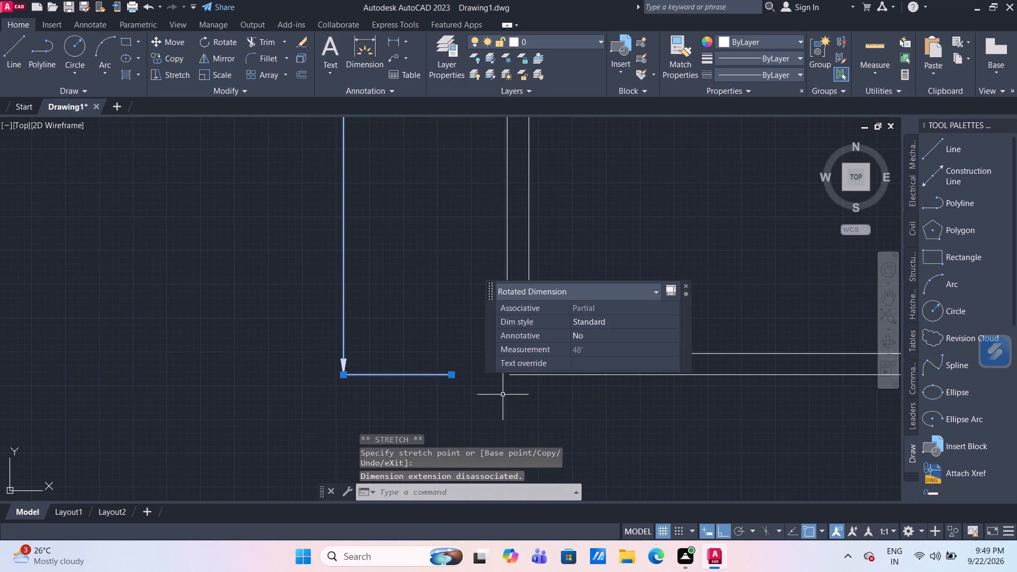
pyautogui.press('Escape')
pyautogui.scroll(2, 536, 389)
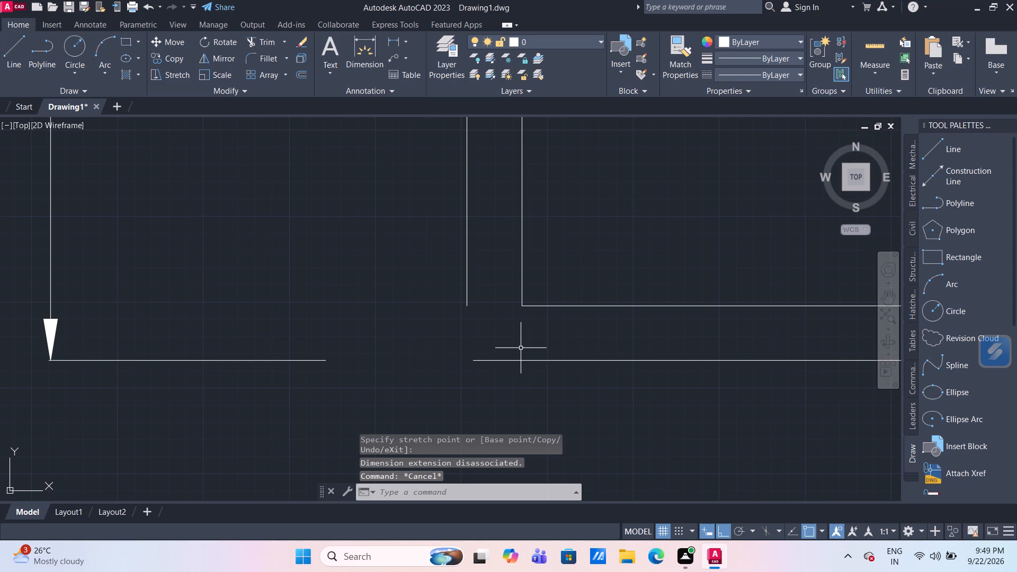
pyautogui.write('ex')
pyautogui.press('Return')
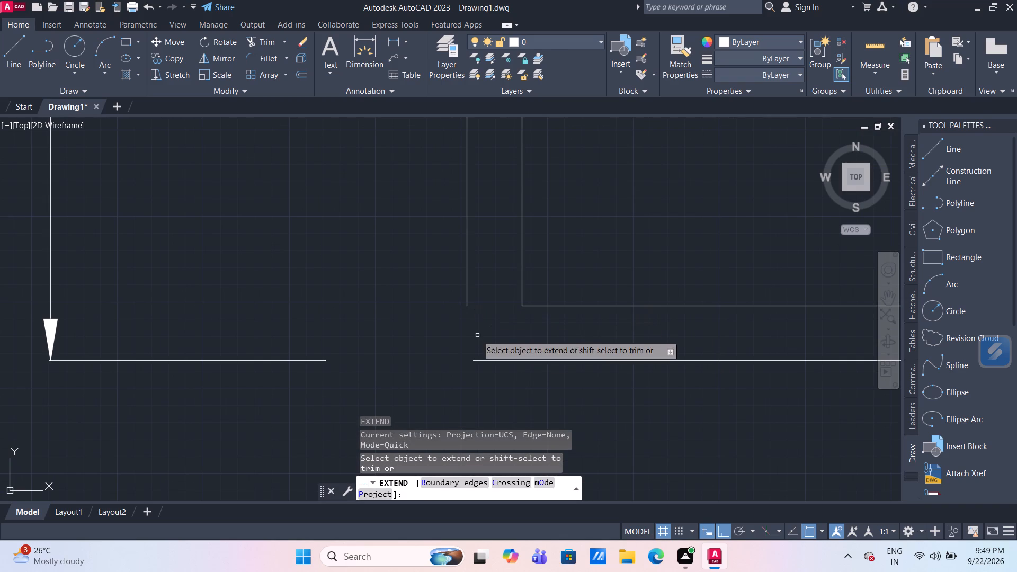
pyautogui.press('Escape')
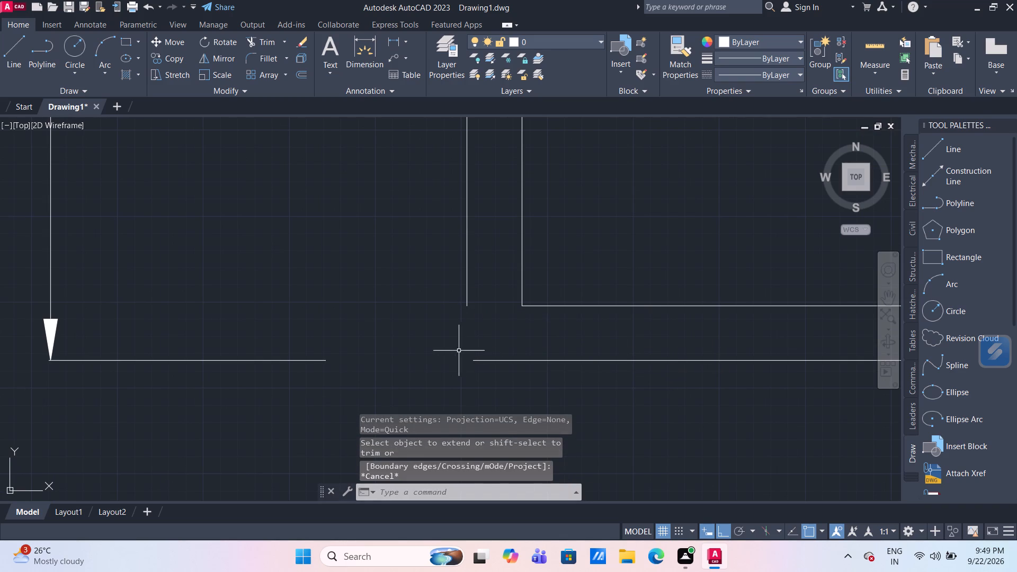
# Draw a temporary L-shaped guide line around the bottom room's open lower-left outer wall corner.
pyautogui.moveTo(14, 59); pyautogui.dragTo(22, 66)
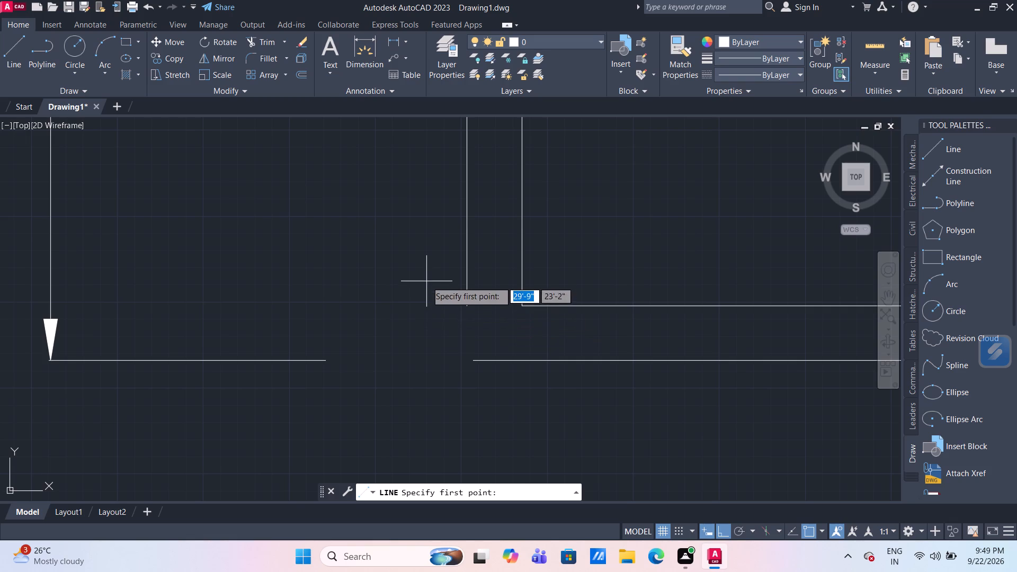
pyautogui.moveTo(426, 278); pyautogui.dragTo(426, 317)
pyautogui.click(491, 423)
pyautogui.click(591, 418)
pyautogui.press('Escape')
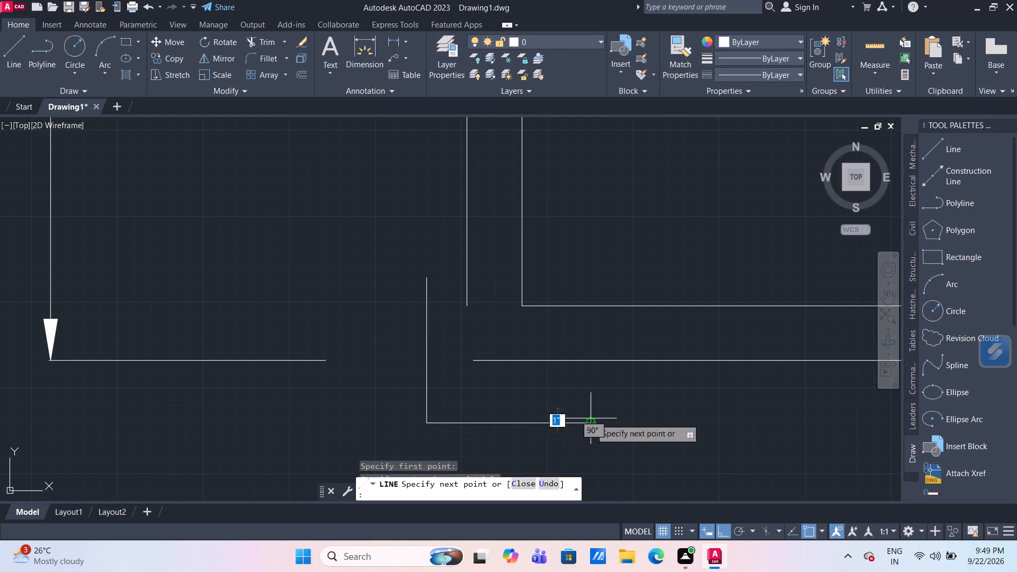
# Extend the bottom outer wall line to the vertical guide and the left outer wall line down to meet it.
pyautogui.write('ex')
pyautogui.press('Return')
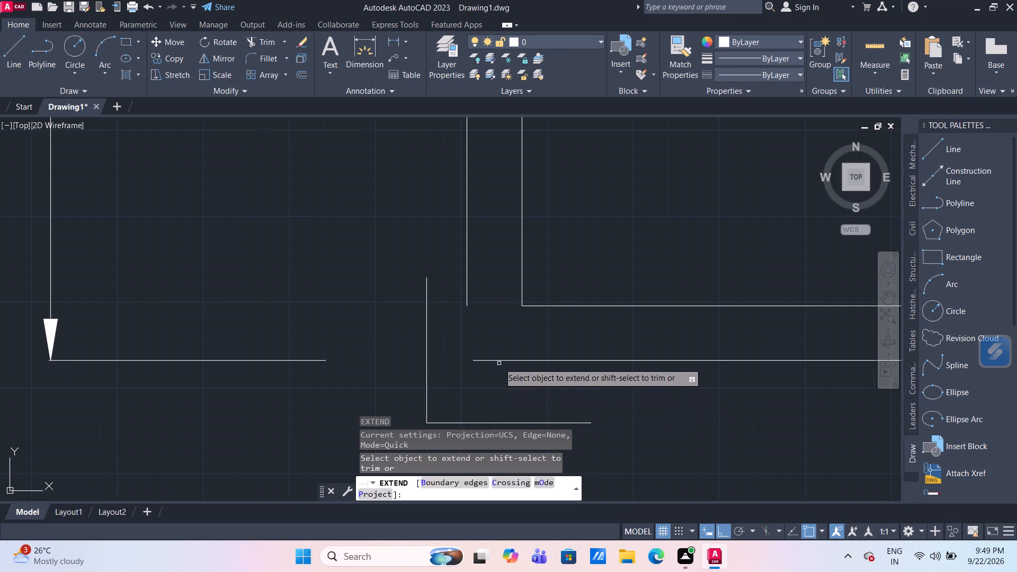
pyautogui.click(499, 360)
pyautogui.click(467, 287)
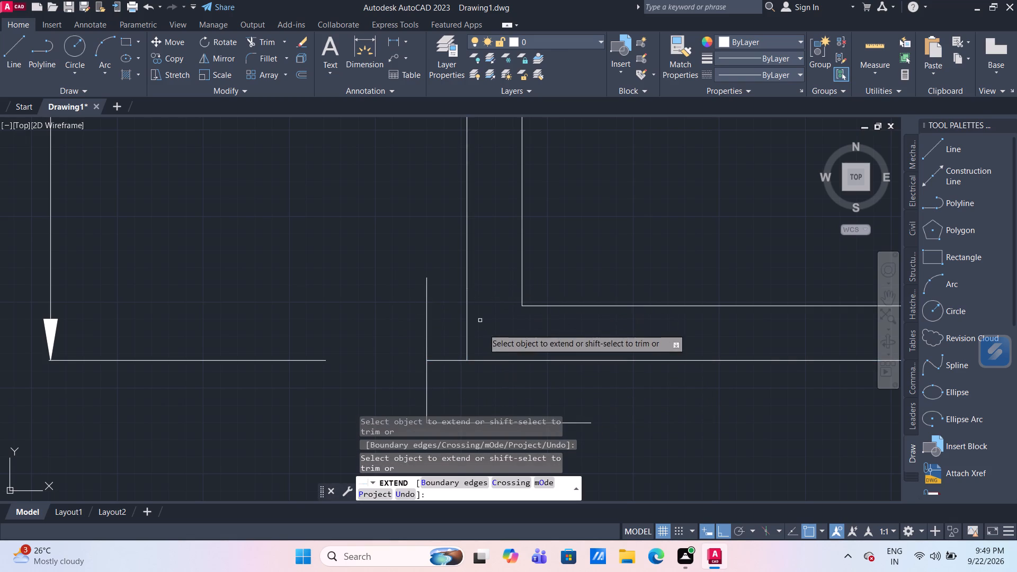
pyautogui.press('Escape')
# Trim the bottom outer wall line's overshoot past the corner and clear both segments of the temporary guide line.
pyautogui.write('tr')
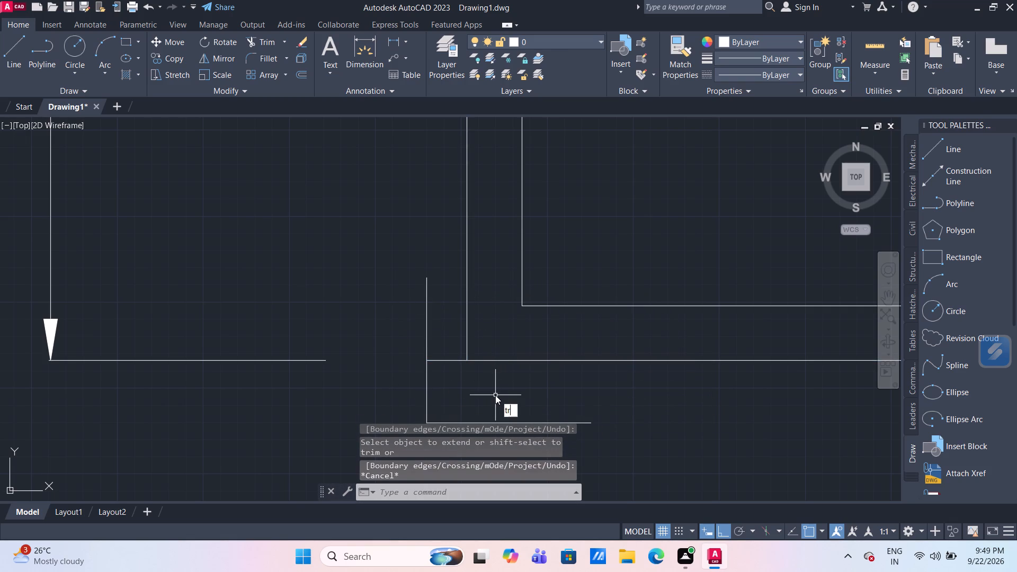
pyautogui.press('Return')
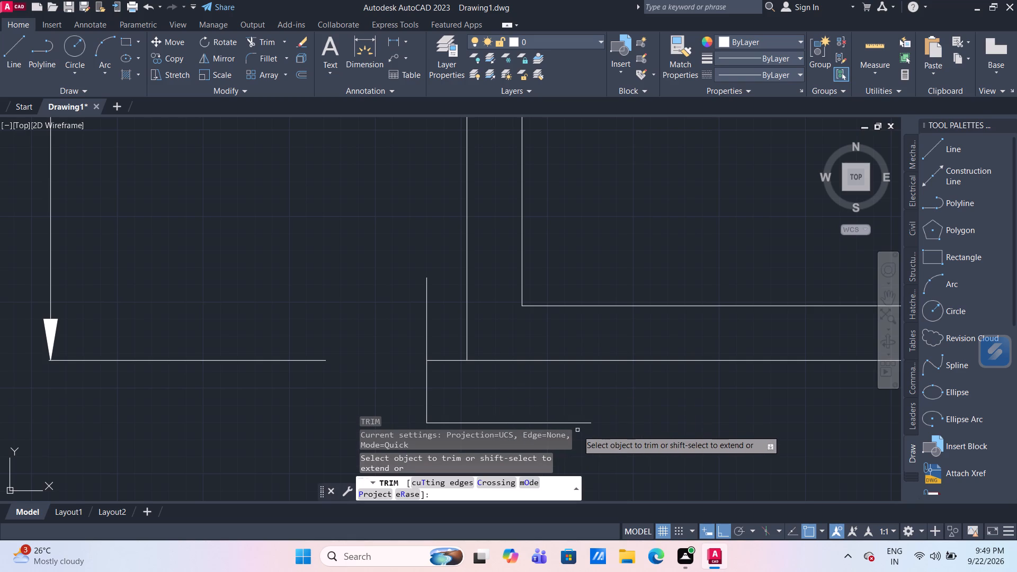
pyautogui.moveTo(584, 425); pyautogui.dragTo(573, 420)
pyautogui.moveTo(482, 401); pyautogui.dragTo(471, 388)
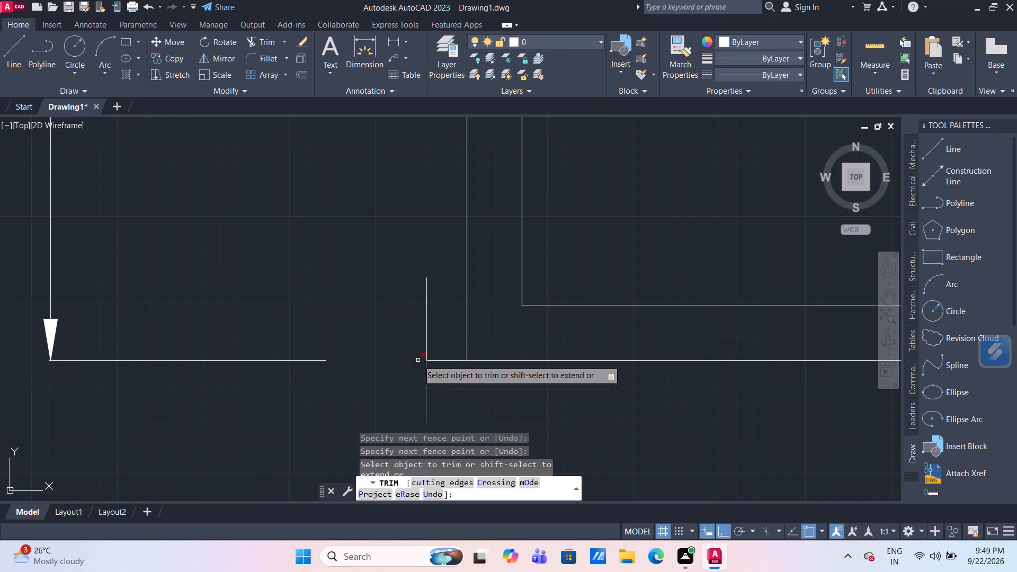
pyautogui.moveTo(408, 309); pyautogui.dragTo(414, 315)
pyautogui.click(452, 383)
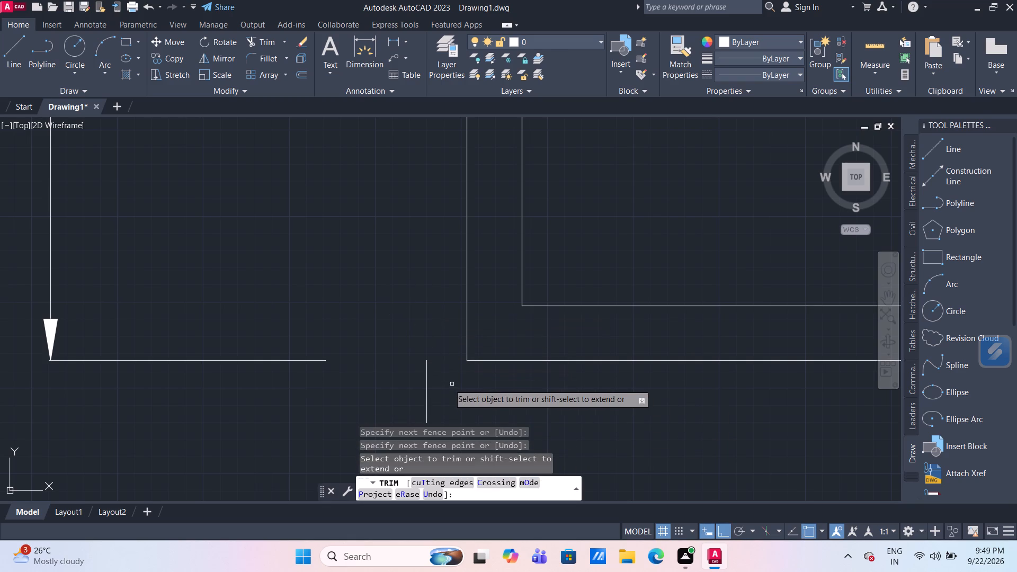
pyautogui.click(426, 379)
pyautogui.scroll(-3, 474, 376)
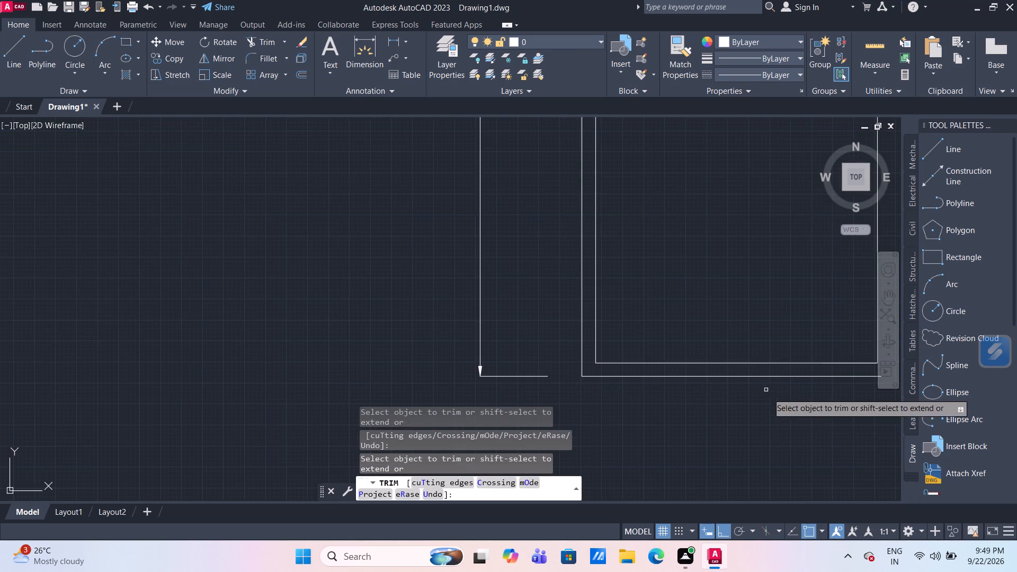
pyautogui.scroll(-3, 777, 421)
pyautogui.moveTo(771, 418); pyautogui.dragTo(632, 376, button='middle')
pyautogui.press('Escape')
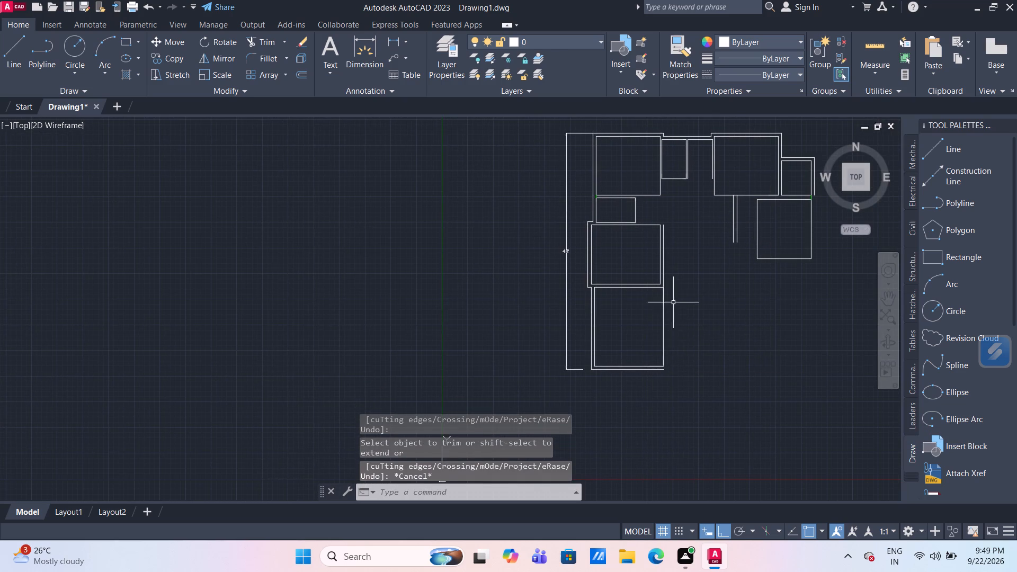
# Delete the short green line between the small right-hand room and the larger room below it.
pyautogui.scroll(3, 674, 290)
pyautogui.scroll(-3, 674, 289)
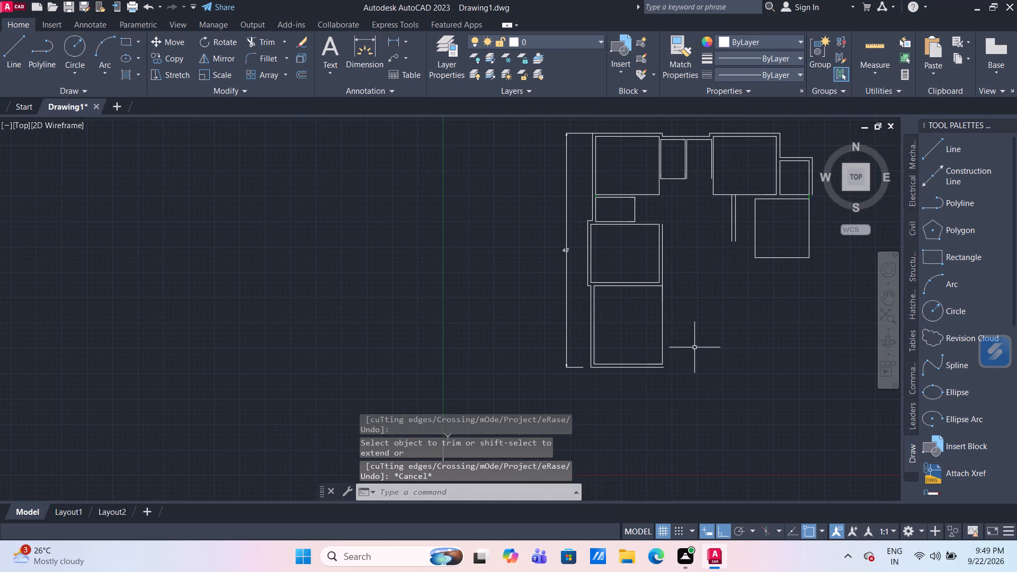
pyautogui.moveTo(695, 346); pyautogui.dragTo(649, 353, button='middle')
pyautogui.scroll(3, 657, 169)
pyautogui.moveTo(659, 187); pyautogui.dragTo(654, 342, button='middle')
pyautogui.moveTo(646, 313); pyautogui.dragTo(529, 284, button='middle')
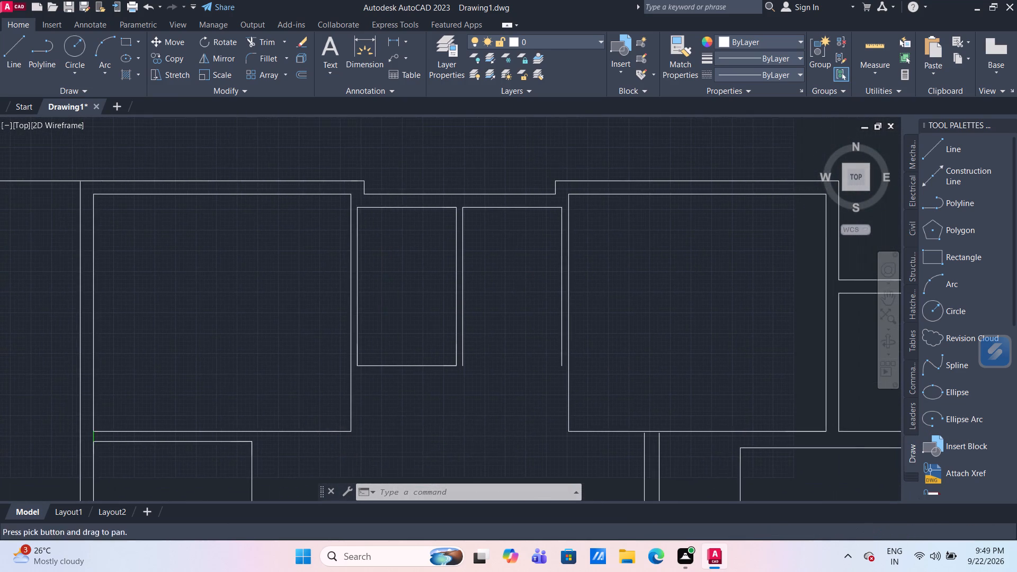
pyautogui.scroll(-1, 535, 295)
pyautogui.moveTo(671, 302); pyautogui.dragTo(639, 208, button='middle')
pyautogui.moveTo(693, 367); pyautogui.dragTo(645, 298, button='middle')
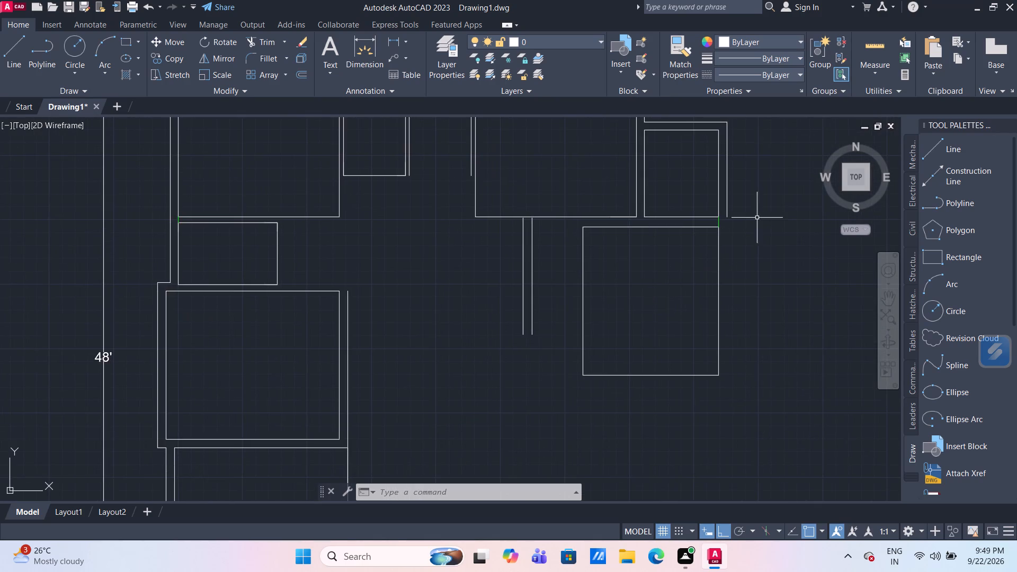
pyautogui.scroll(2, 756, 205)
pyautogui.click(658, 246)
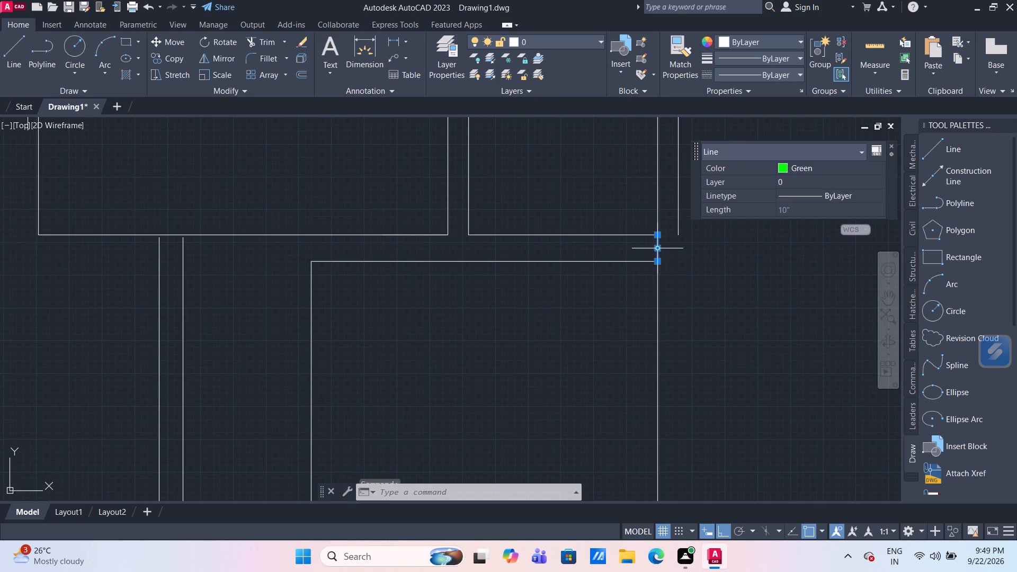
pyautogui.press('Delete')
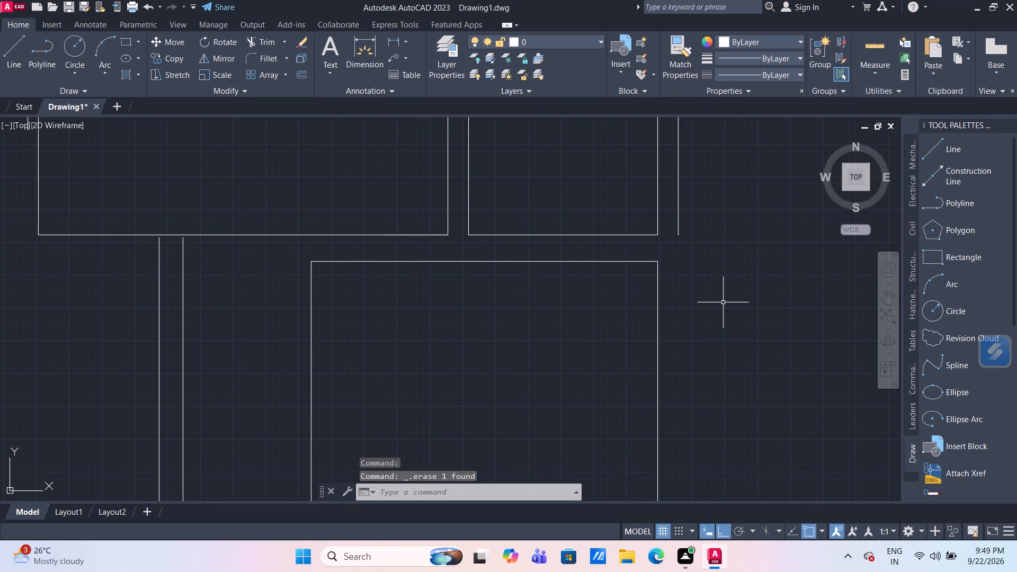
# Check the size of the lower right-hand room with Quick Measure.
pyautogui.click(860, 49)
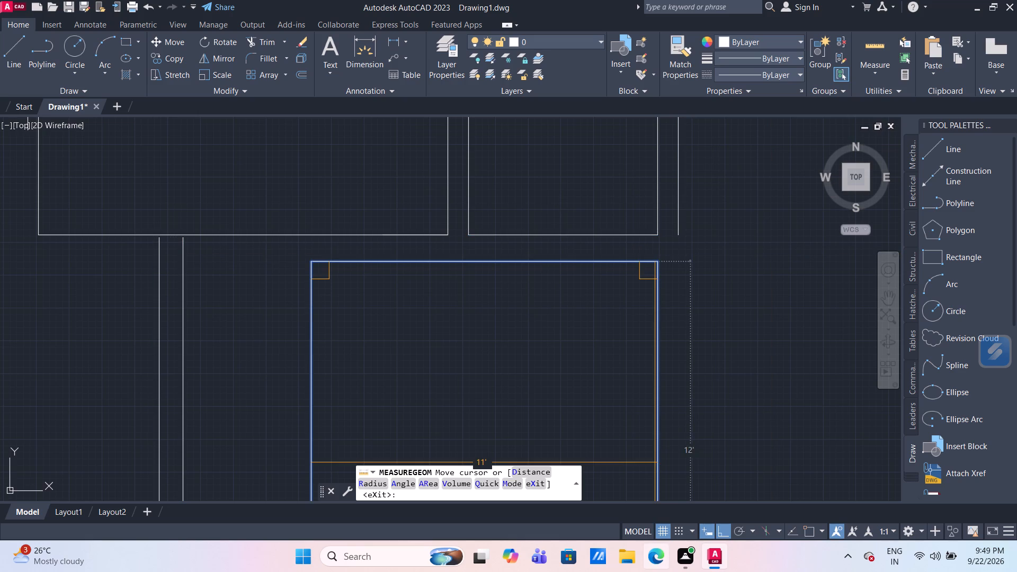
pyautogui.scroll(-1, 672, 571)
pyautogui.press('Escape')
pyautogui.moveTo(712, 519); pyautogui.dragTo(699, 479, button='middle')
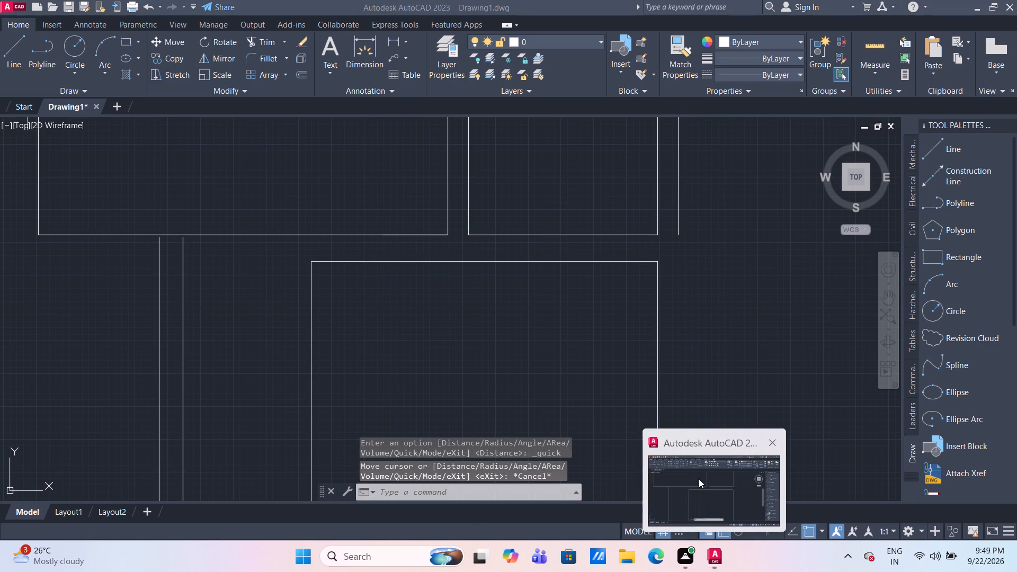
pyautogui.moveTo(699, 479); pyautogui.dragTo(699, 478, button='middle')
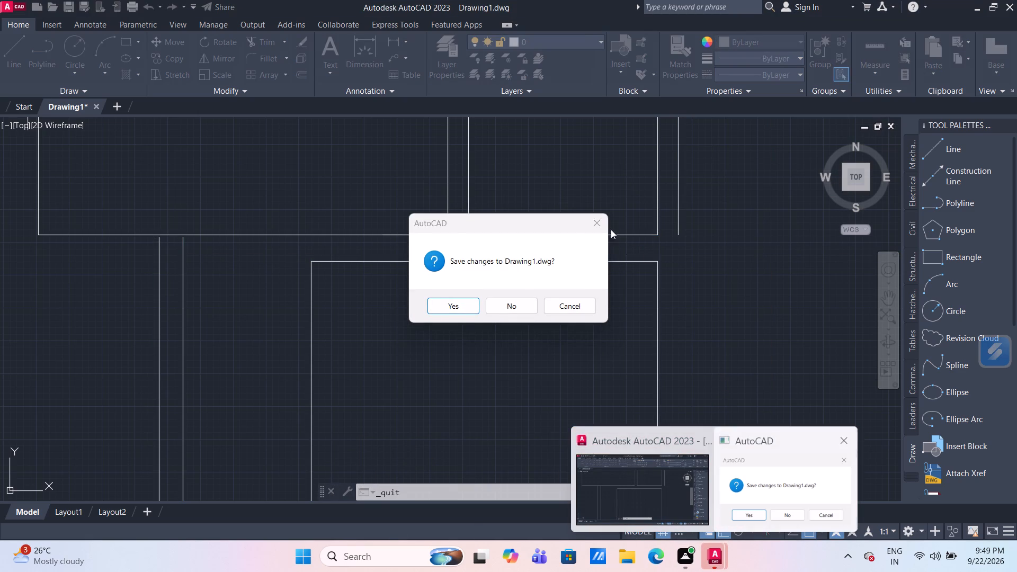
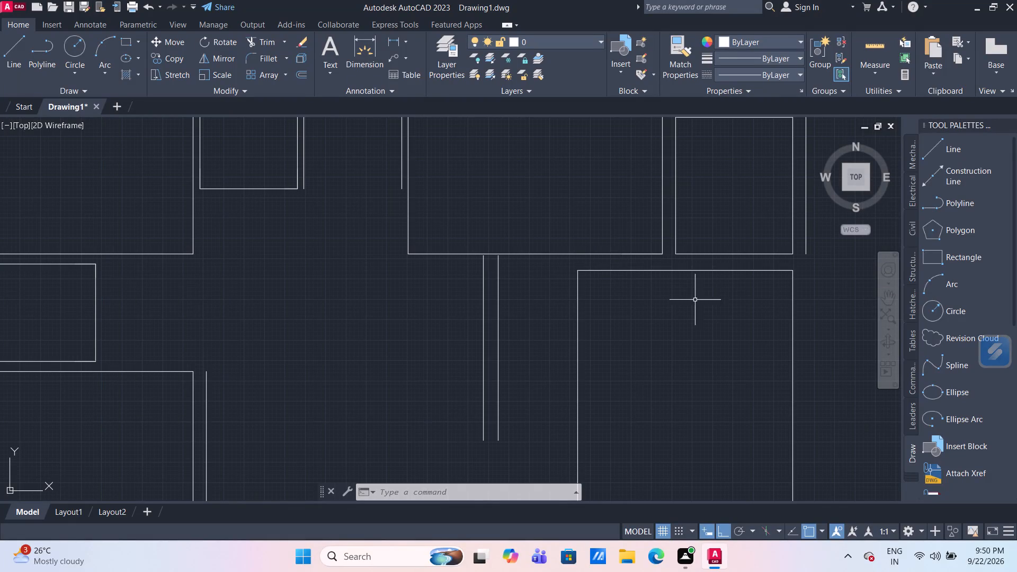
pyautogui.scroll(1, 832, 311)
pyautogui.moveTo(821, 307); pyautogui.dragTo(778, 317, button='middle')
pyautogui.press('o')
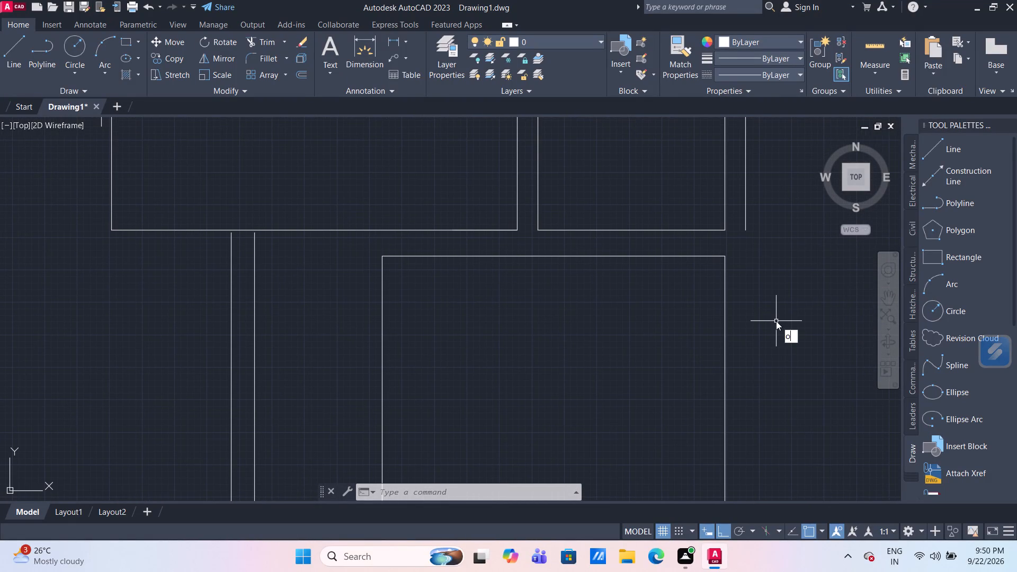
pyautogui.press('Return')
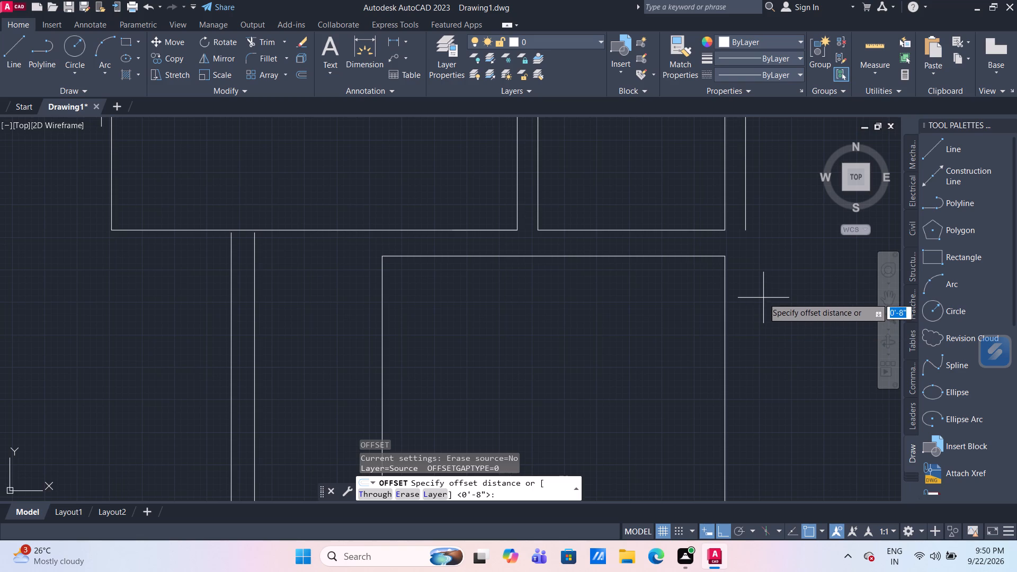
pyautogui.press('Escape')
# Examine the overall floor plan layout and the area around the separate room rectangle on its east side.
pyautogui.scroll(-3, 761, 288)
pyautogui.moveTo(803, 318); pyautogui.dragTo(798, 306, button='middle')
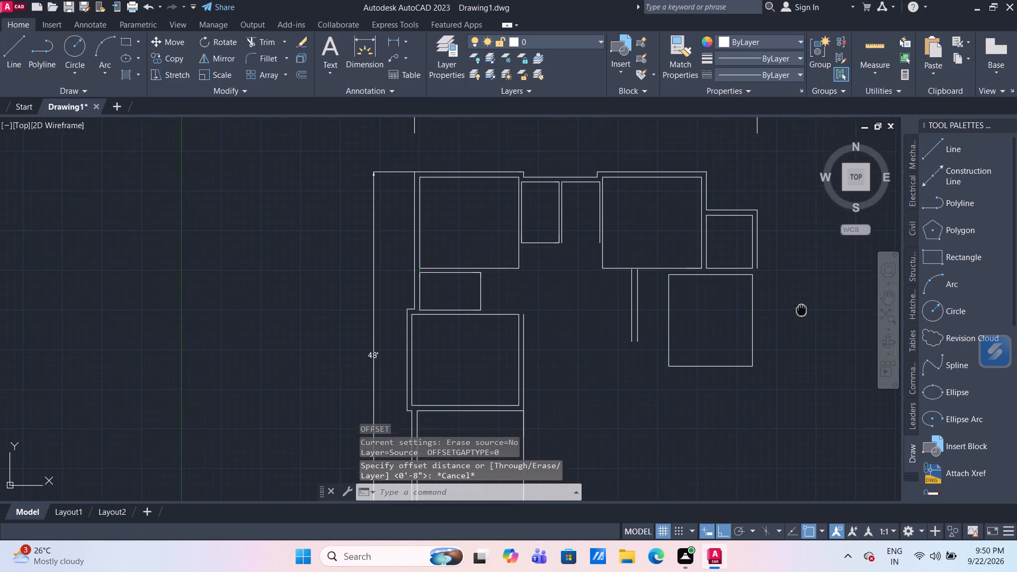
pyautogui.moveTo(798, 306); pyautogui.dragTo(730, 257, button='middle')
pyautogui.scroll(-1, 730, 257)
pyautogui.moveTo(730, 257); pyautogui.dragTo(643, 246, button='middle')
pyautogui.scroll(-1, 643, 246)
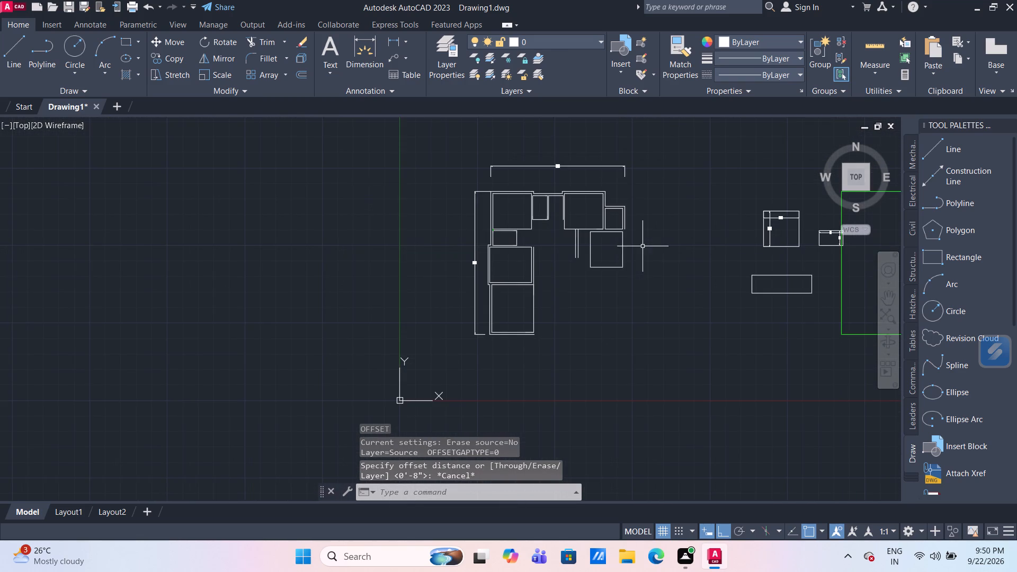
pyautogui.scroll(1, 650, 257)
pyautogui.moveTo(650, 257); pyautogui.dragTo(653, 249, button='middle')
pyautogui.scroll(1, 653, 249)
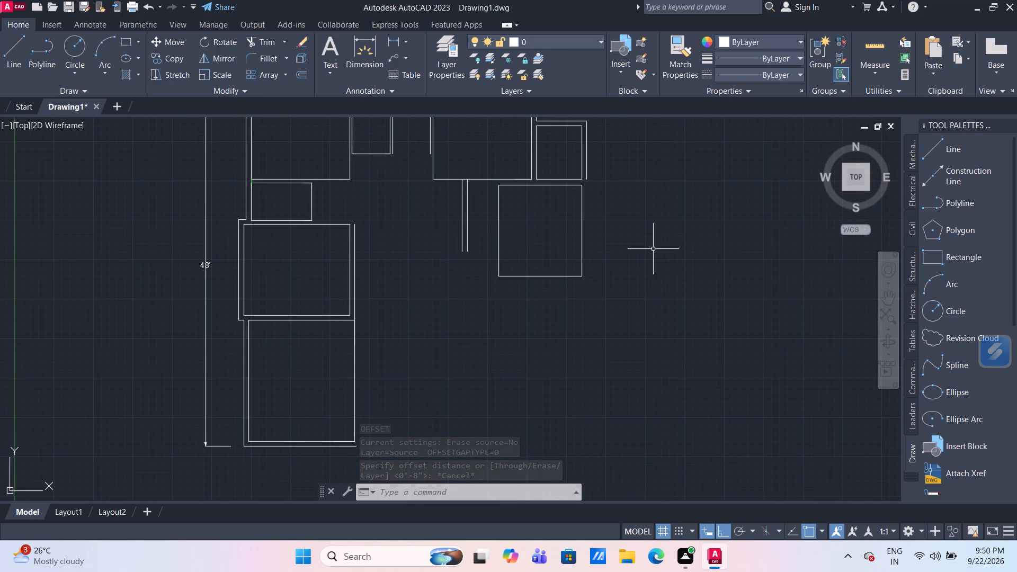
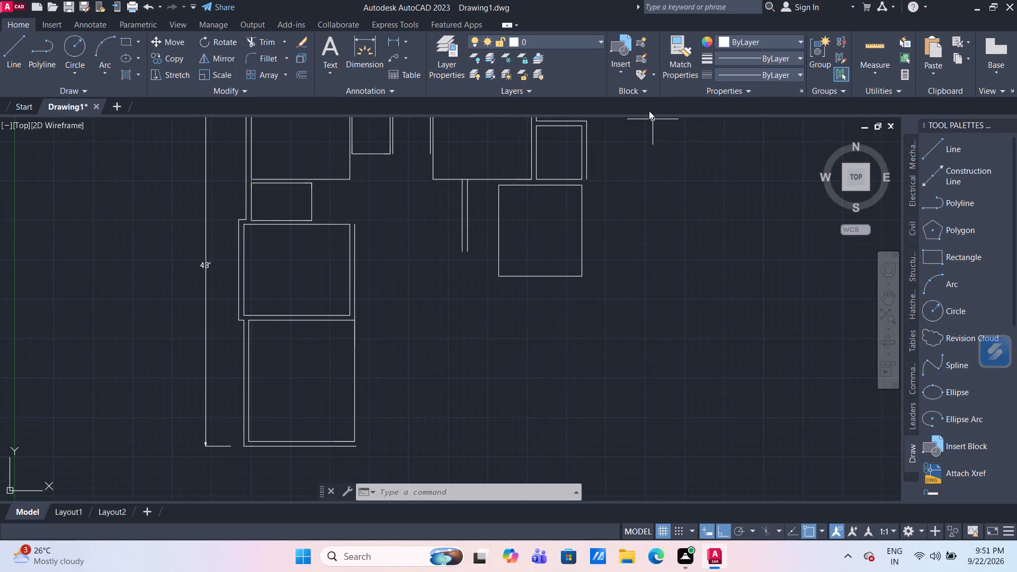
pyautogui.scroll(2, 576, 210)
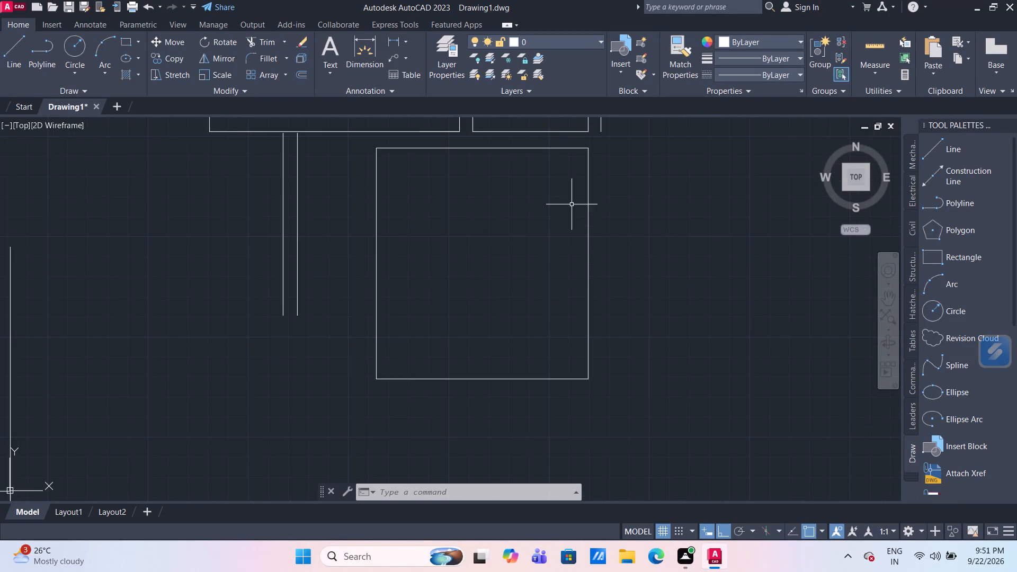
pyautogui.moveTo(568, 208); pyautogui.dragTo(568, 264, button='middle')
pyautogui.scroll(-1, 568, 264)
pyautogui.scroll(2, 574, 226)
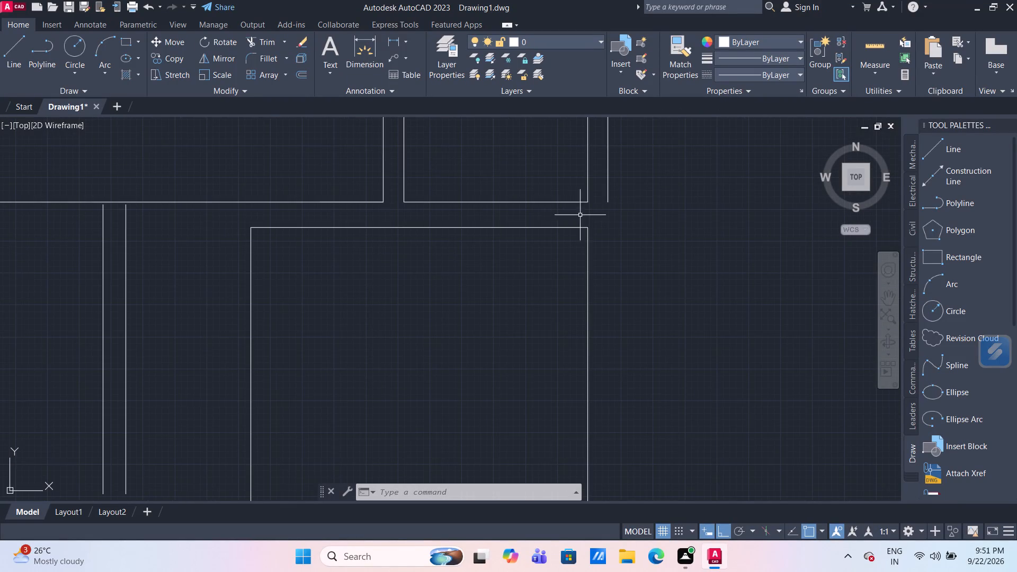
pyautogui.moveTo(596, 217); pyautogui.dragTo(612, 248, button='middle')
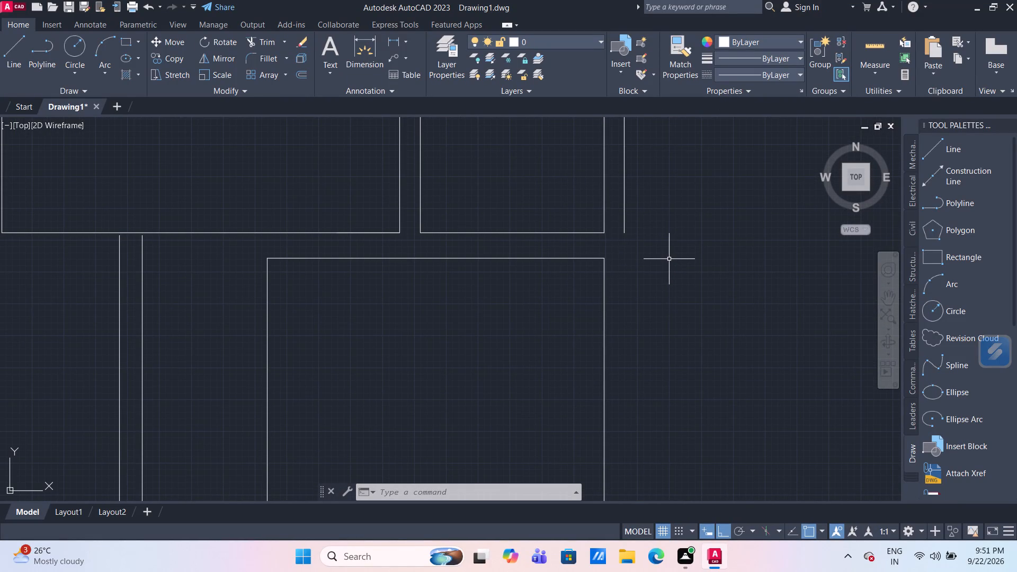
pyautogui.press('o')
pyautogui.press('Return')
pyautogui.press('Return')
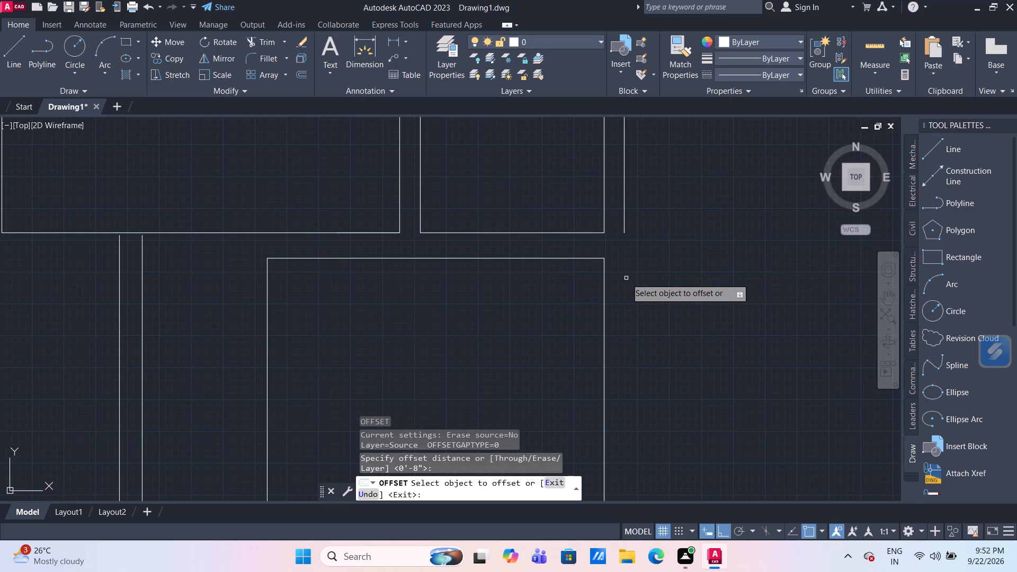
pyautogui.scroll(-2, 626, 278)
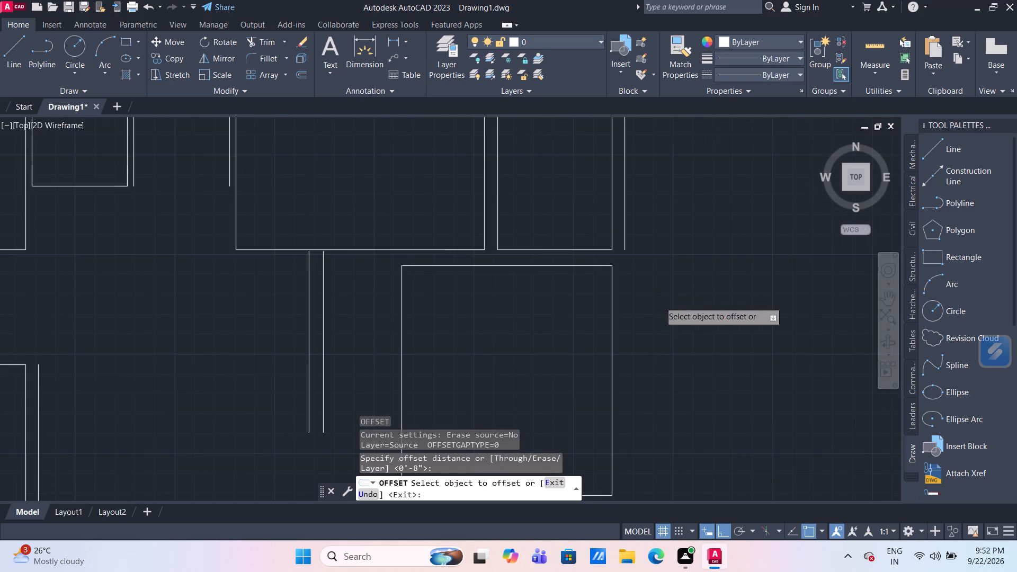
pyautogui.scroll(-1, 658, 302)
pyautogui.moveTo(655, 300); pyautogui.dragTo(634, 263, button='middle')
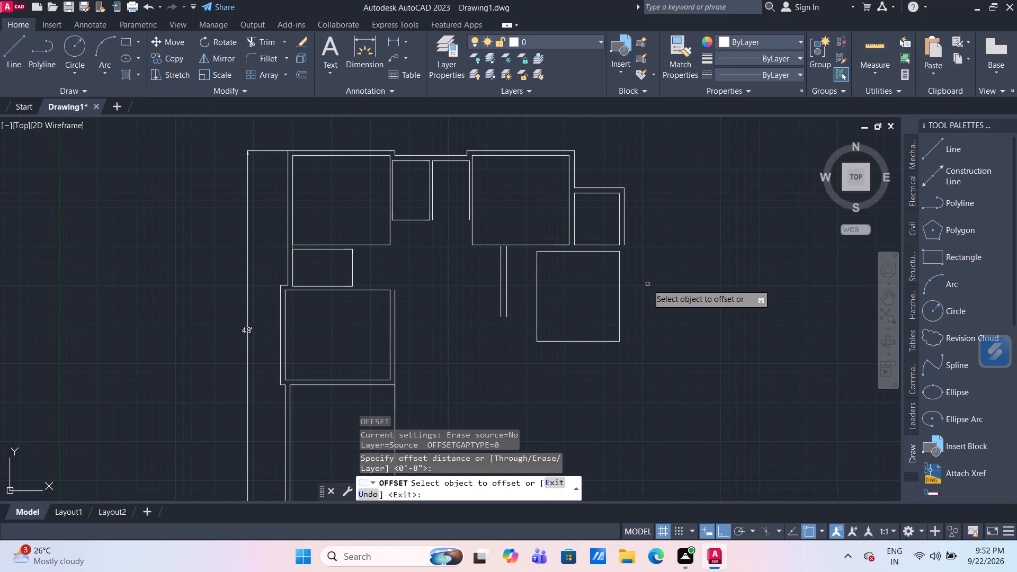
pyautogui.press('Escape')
# Move the green boundary rectangle by its northwest corner onto the floor plan's outer northwest wall corner.
pyautogui.scroll(-3, 647, 284)
pyautogui.moveTo(701, 305); pyautogui.dragTo(665, 258, button='middle')
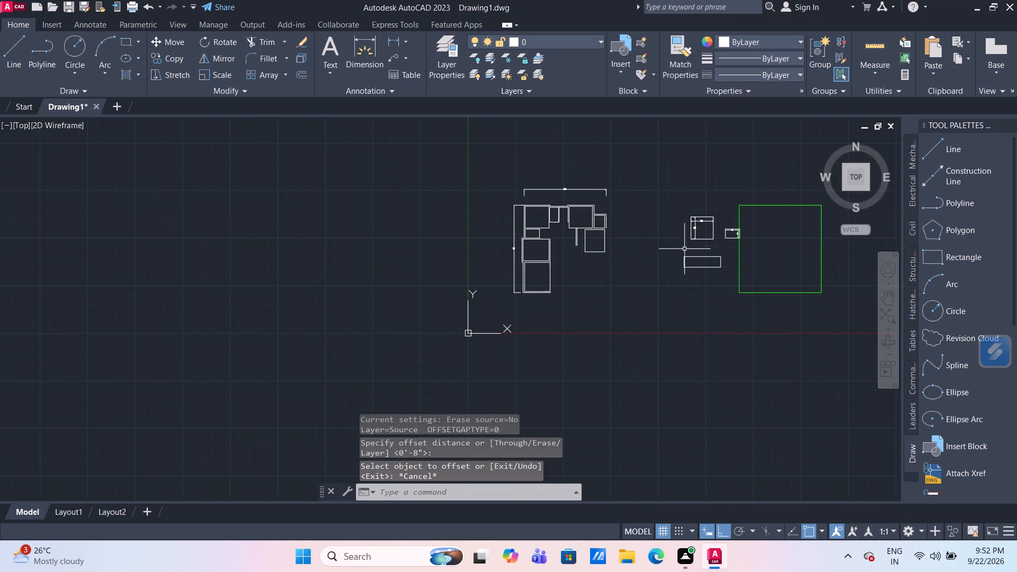
pyautogui.moveTo(769, 217); pyautogui.dragTo(761, 213)
pyautogui.click(733, 194)
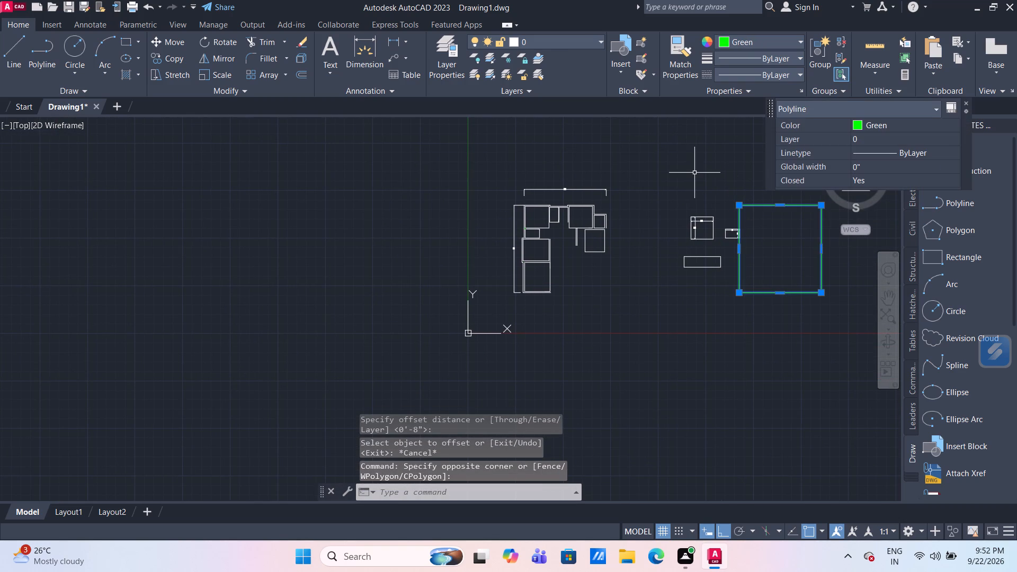
pyautogui.press('m')
pyautogui.press('Return')
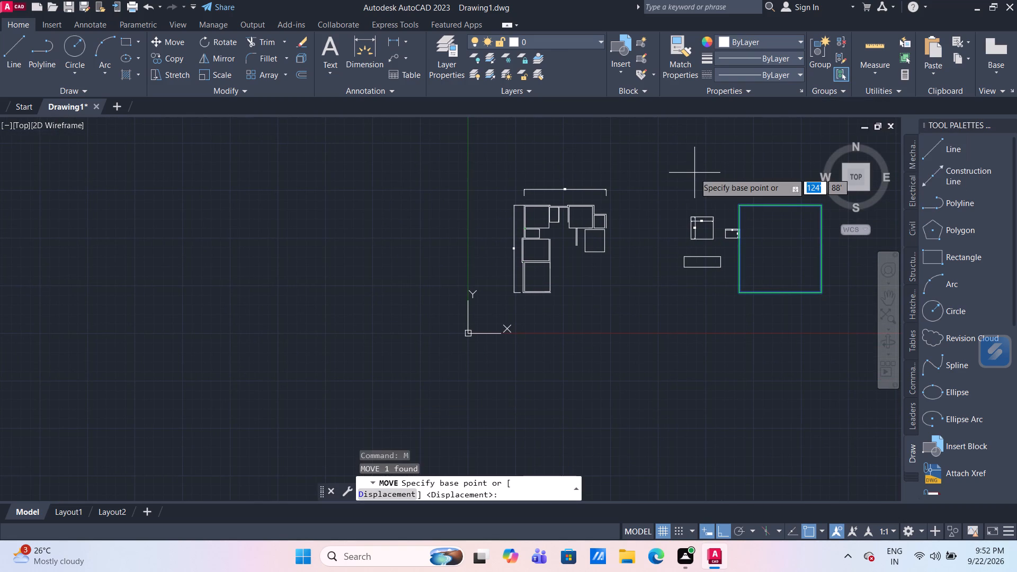
pyautogui.scroll(2, 695, 175)
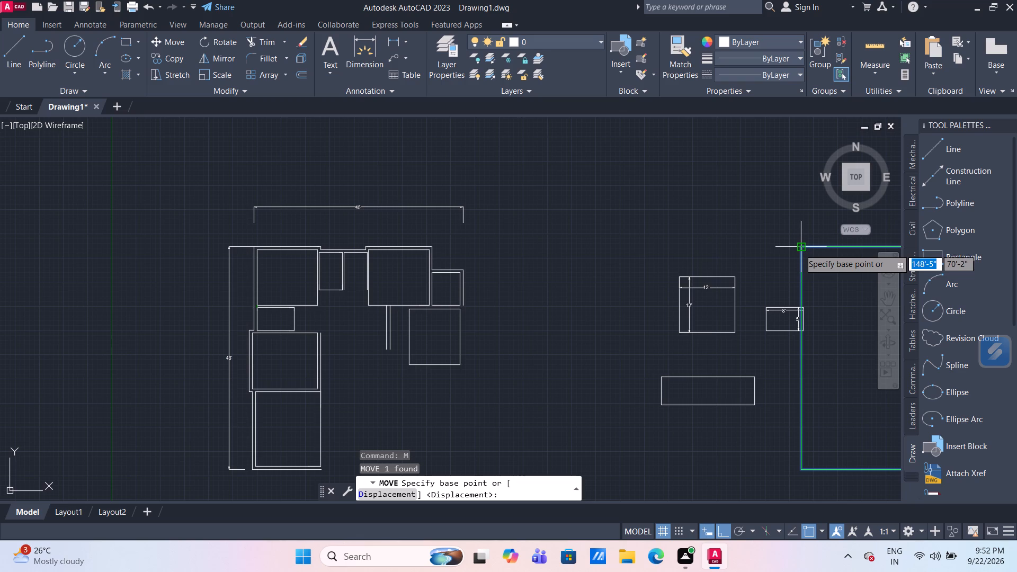
pyautogui.click(801, 249)
pyautogui.scroll(3, 288, 244)
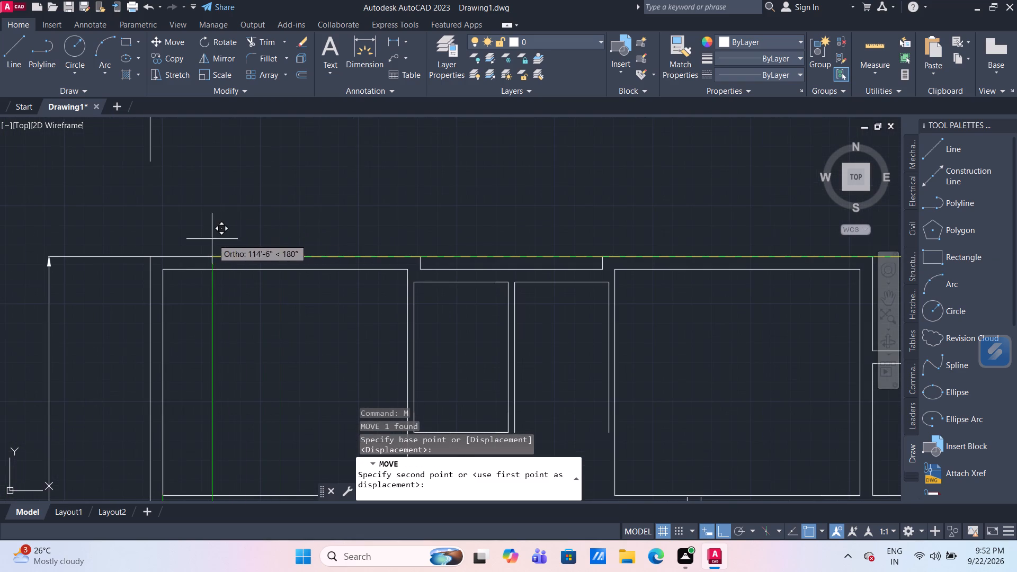
pyautogui.click(151, 255)
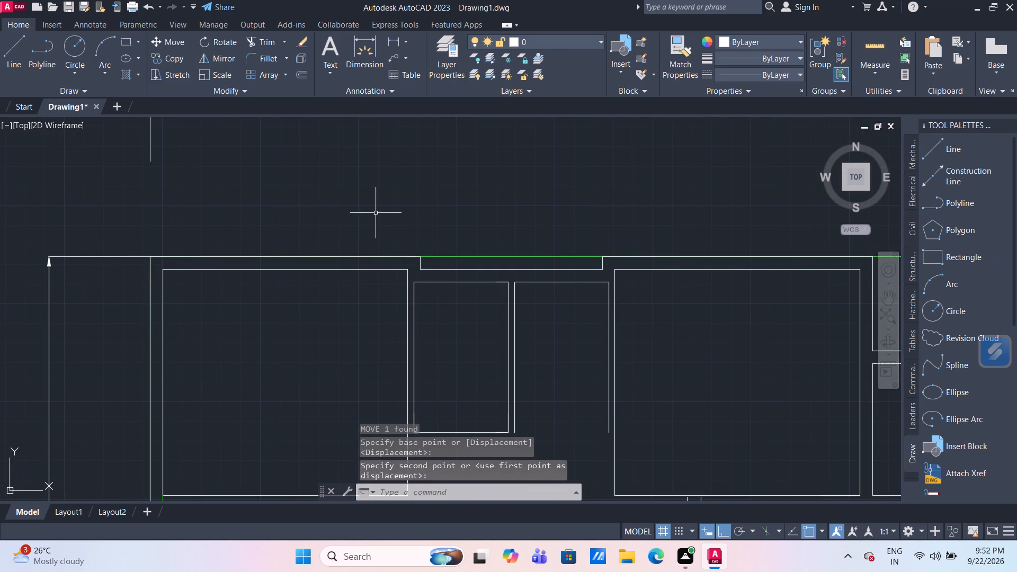
# Examine how the floor plan fits the green boundary rectangle, especially along the east side and around the separate room there.
pyautogui.scroll(-4, 409, 216)
pyautogui.scroll(2, 543, 291)
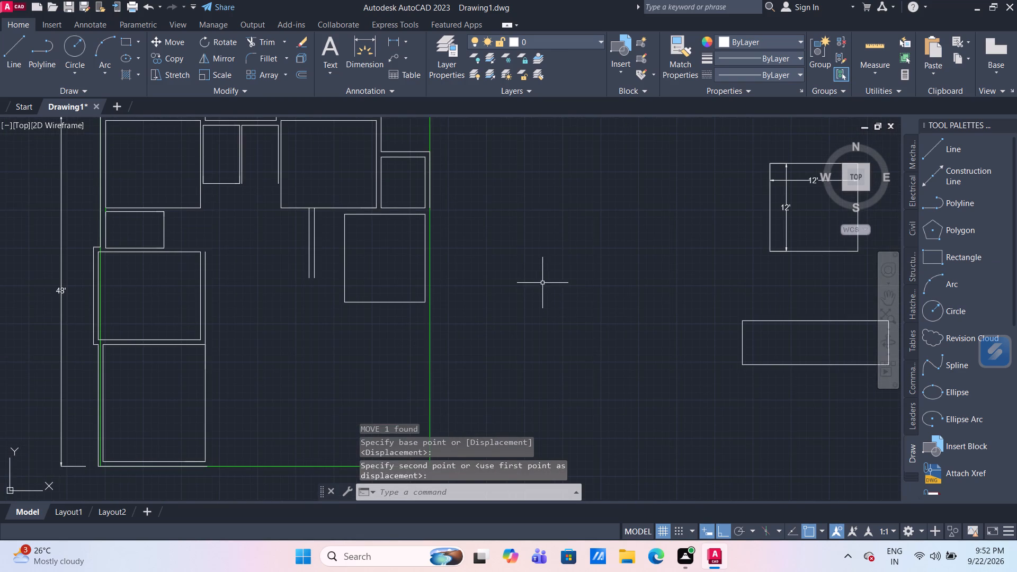
pyautogui.moveTo(545, 281); pyautogui.dragTo(556, 292, button='middle')
pyautogui.scroll(-2, 554, 287)
pyautogui.moveTo(551, 279); pyautogui.dragTo(551, 237, button='middle')
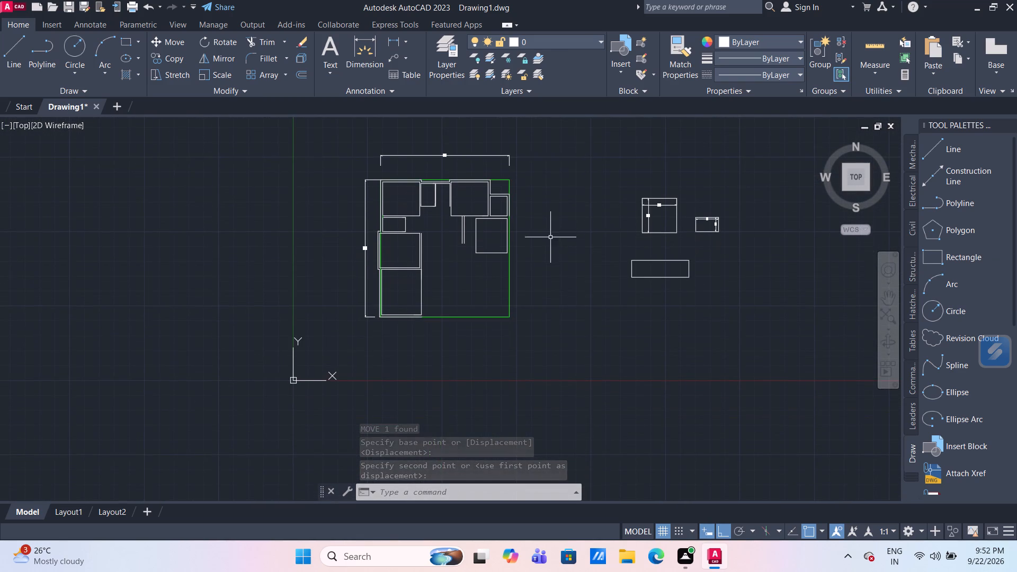
pyautogui.scroll(2, 524, 224)
pyautogui.moveTo(526, 223); pyautogui.dragTo(577, 293, button='middle')
pyautogui.scroll(-1, 577, 293)
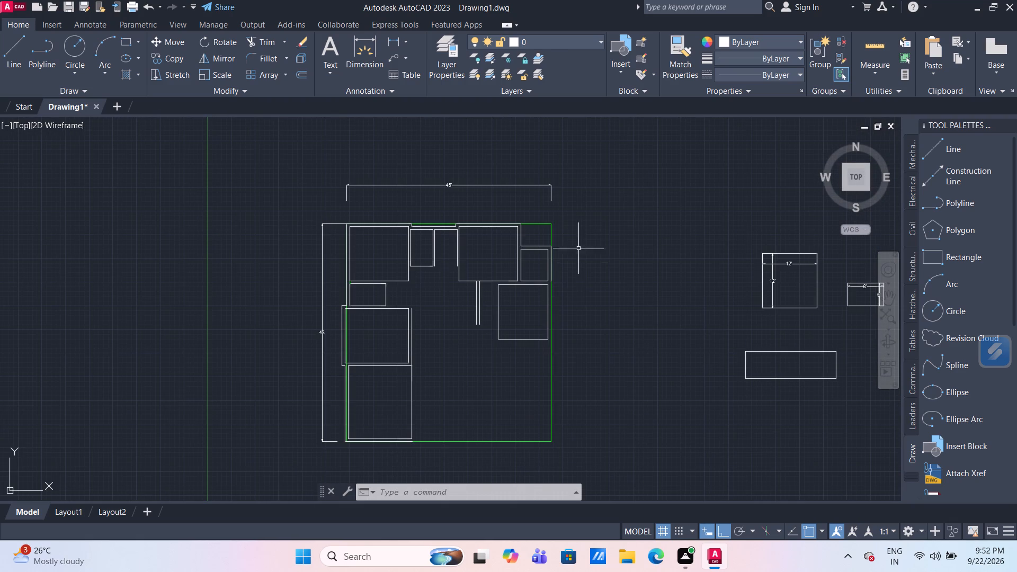
pyautogui.scroll(2, 577, 220)
pyautogui.moveTo(577, 220); pyautogui.dragTo(582, 220, button='middle')
pyautogui.scroll(-1, 581, 240)
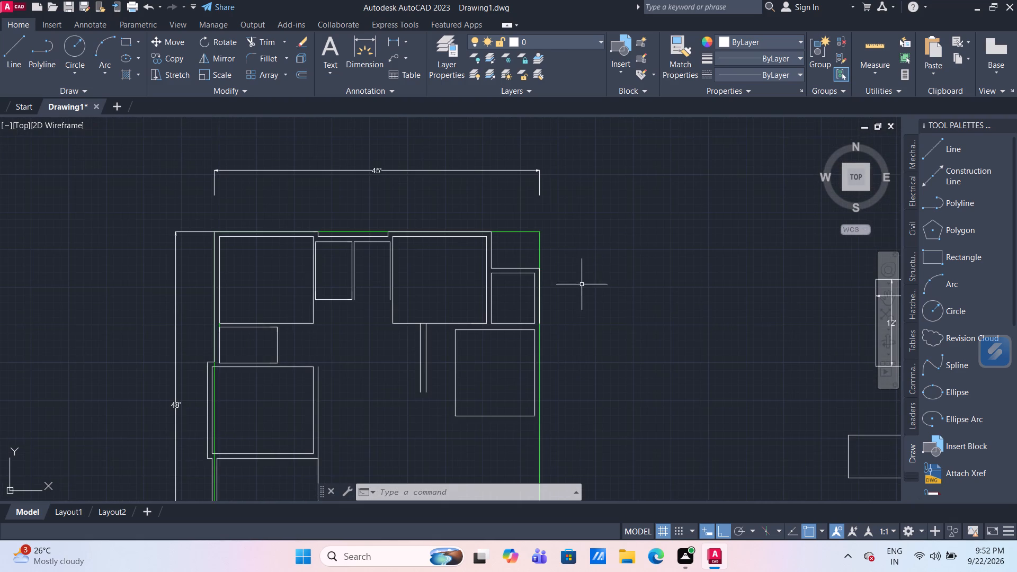
pyautogui.moveTo(583, 292); pyautogui.dragTo(577, 178, button='middle')
pyautogui.moveTo(557, 279); pyautogui.dragTo(558, 260, button='middle')
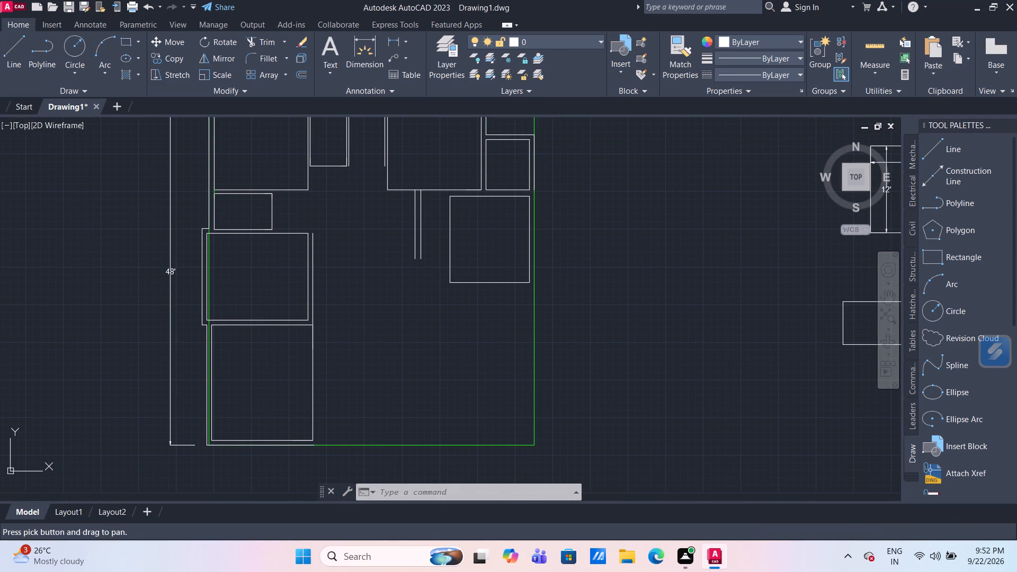
pyautogui.scroll(2, 544, 228)
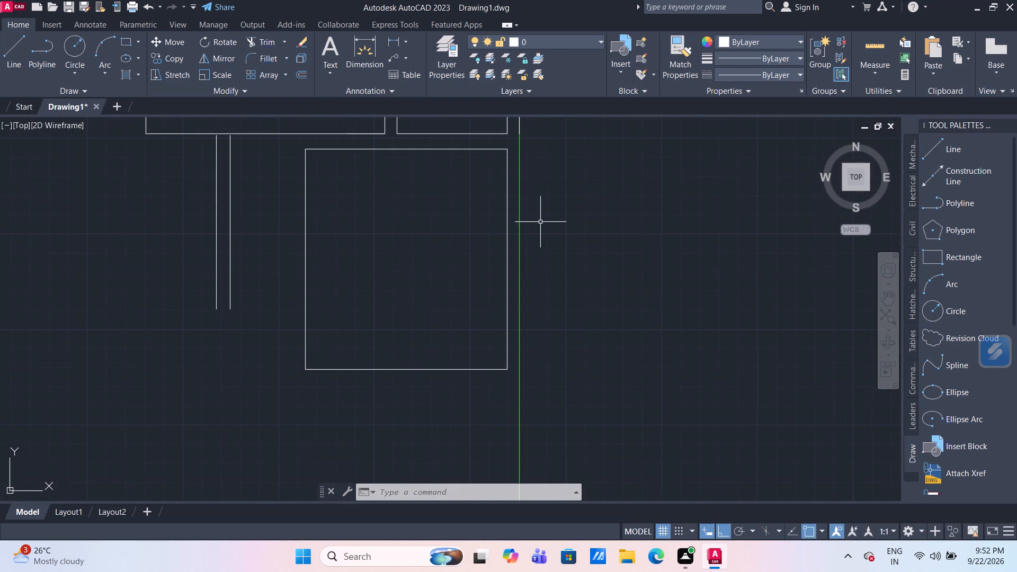
pyautogui.moveTo(435, 211); pyautogui.dragTo(440, 217, button='middle')
pyautogui.moveTo(440, 217); pyautogui.dragTo(465, 323, button='middle')
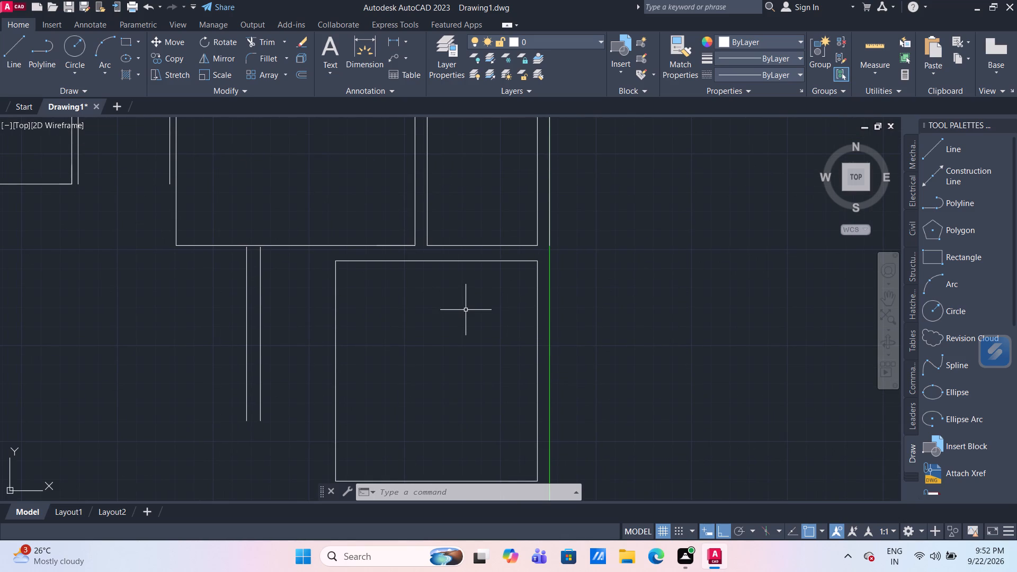
pyautogui.scroll(-3, 466, 310)
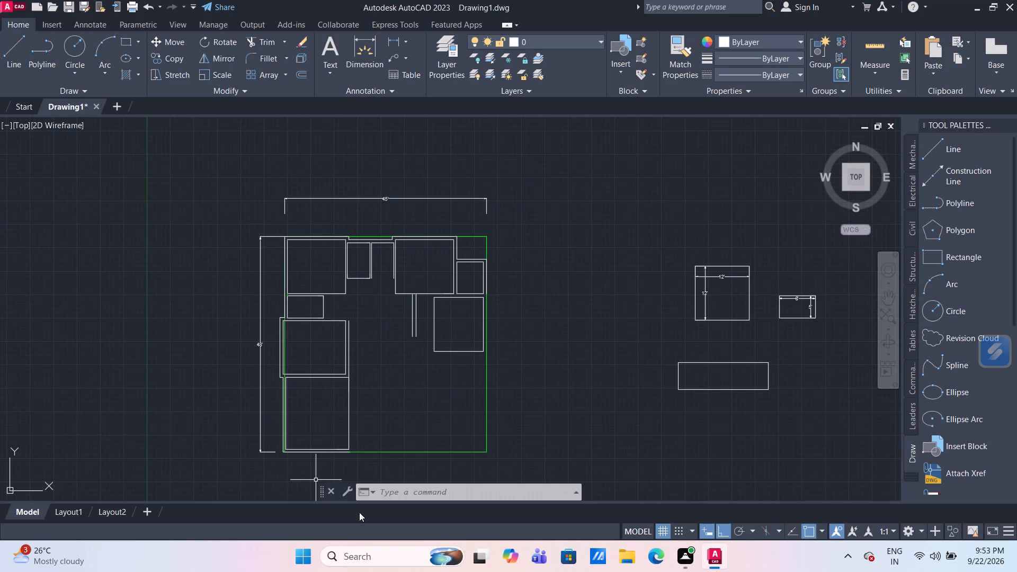
# Examine the southwest room's outer walls against the green boundary along the plan's south edge.
pyautogui.scroll(1, 413, 498)
pyautogui.scroll(2, 415, 388)
pyautogui.moveTo(412, 383); pyautogui.dragTo(523, 287, button='middle')
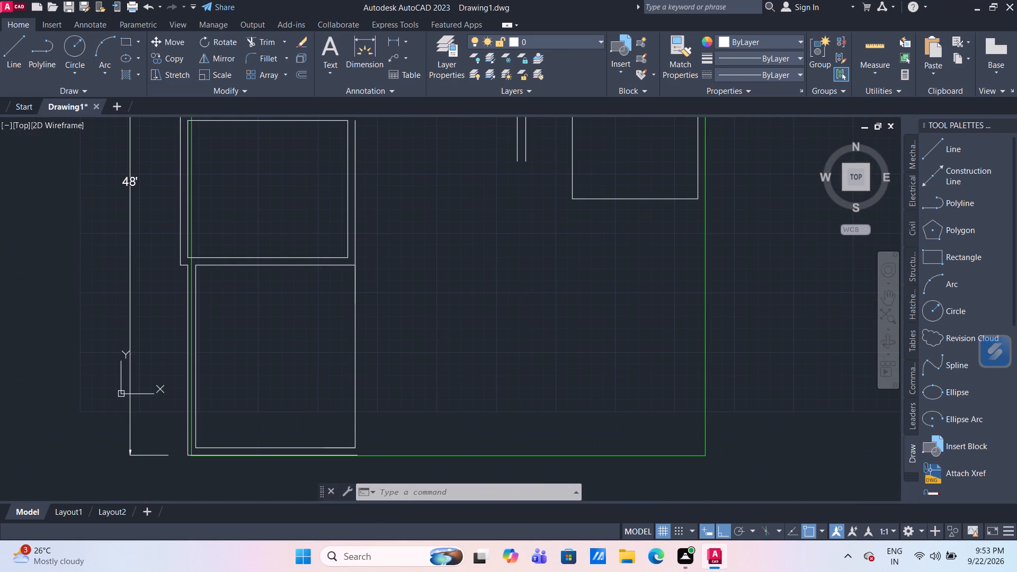
pyautogui.scroll(3, 286, 445)
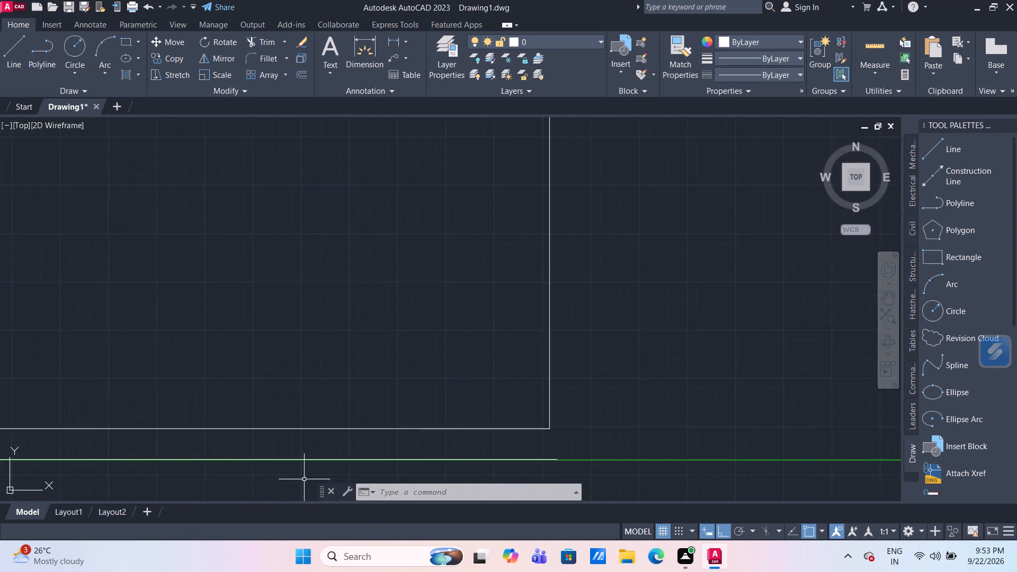
pyautogui.scroll(1, 304, 479)
pyautogui.scroll(3, 511, 463)
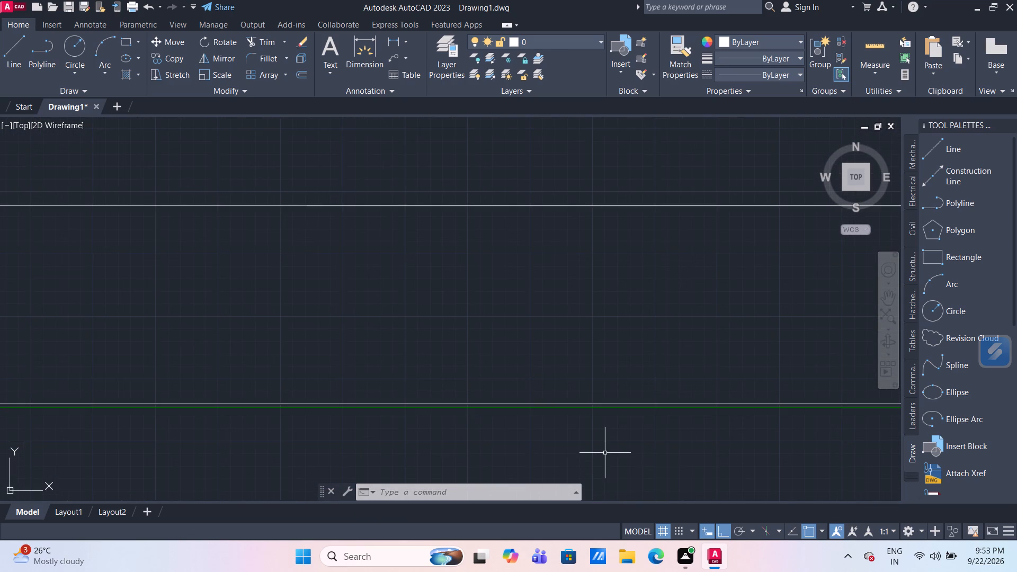
pyautogui.scroll(-4, 606, 452)
pyautogui.moveTo(633, 449); pyautogui.dragTo(643, 388, button='middle')
pyautogui.scroll(1, 644, 387)
pyautogui.scroll(-3, 700, 388)
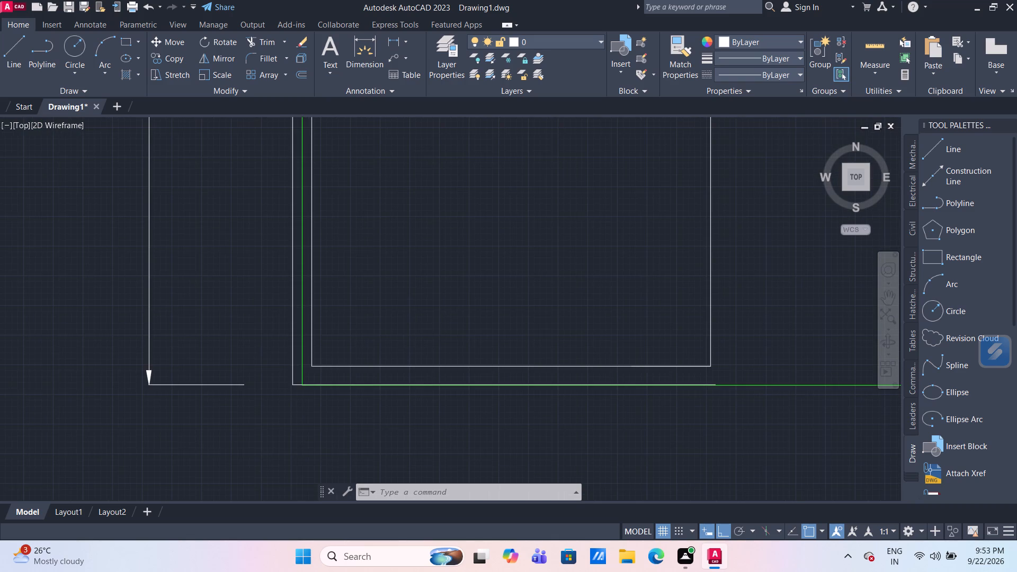
pyautogui.scroll(1, 445, 396)
pyautogui.scroll(-4, 445, 396)
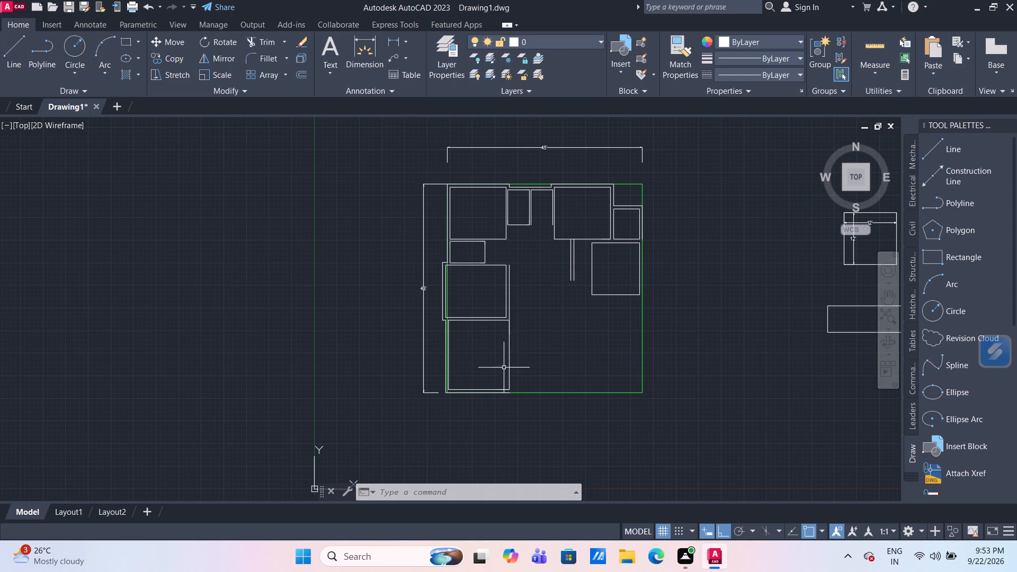
# Delete the outer wall line beneath the southwest room, next to the green boundary's south edge.
pyautogui.scroll(3, 484, 345)
pyautogui.moveTo(484, 344); pyautogui.dragTo(482, 304, button='middle')
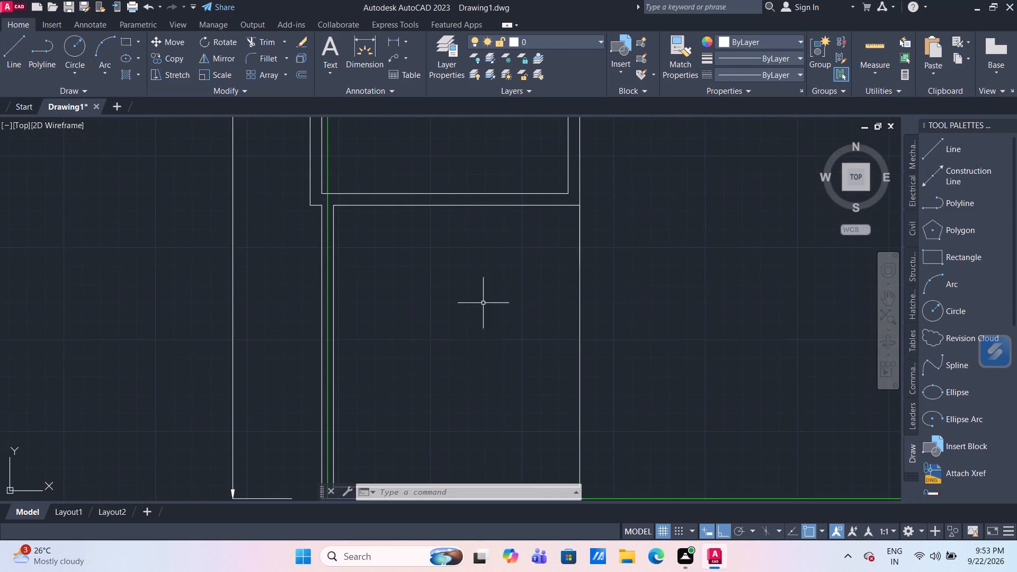
pyautogui.moveTo(504, 354); pyautogui.dragTo(504, 210, button='middle')
pyautogui.scroll(3, 474, 365)
pyautogui.moveTo(568, 350); pyautogui.dragTo(534, 341, button='middle')
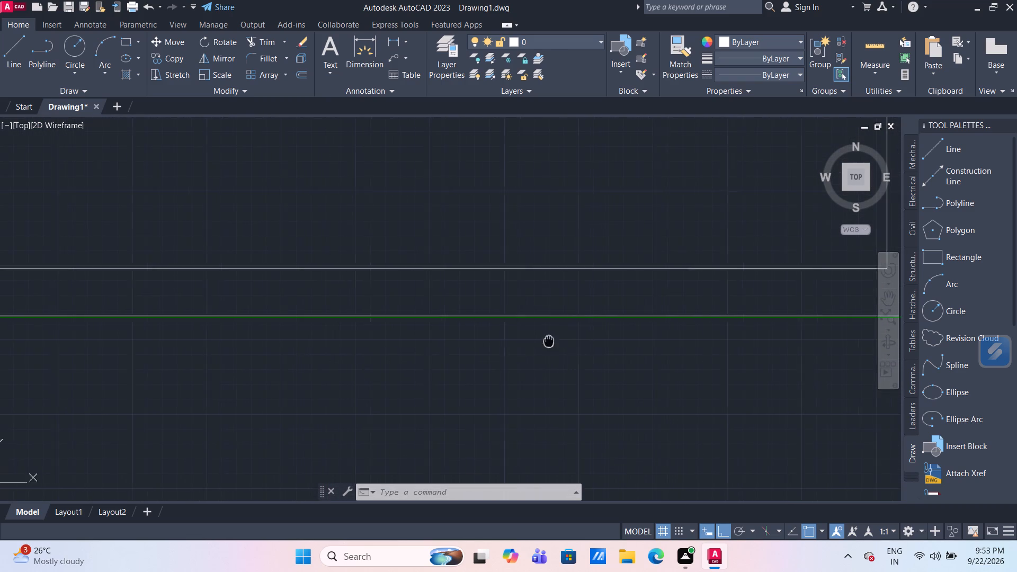
pyautogui.moveTo(534, 341); pyautogui.dragTo(347, 386, button='middle')
pyautogui.scroll(2, 728, 353)
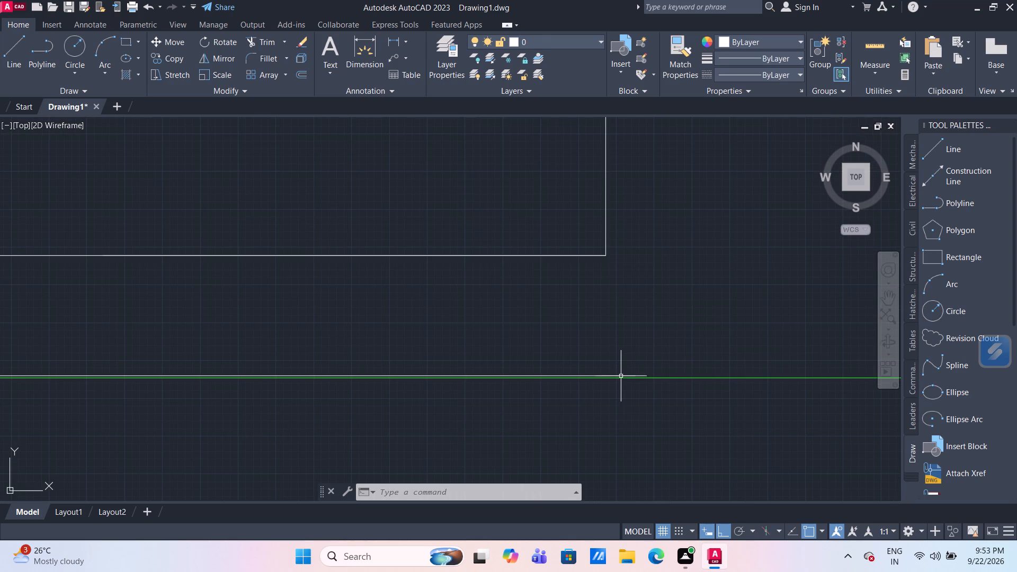
pyautogui.click(621, 376)
pyautogui.press('Escape')
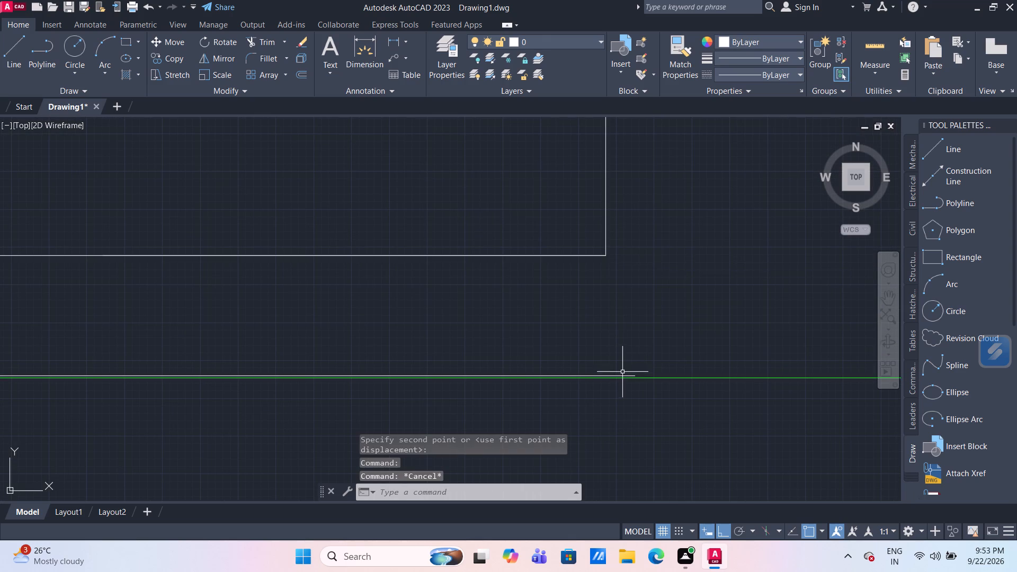
pyautogui.click(630, 375)
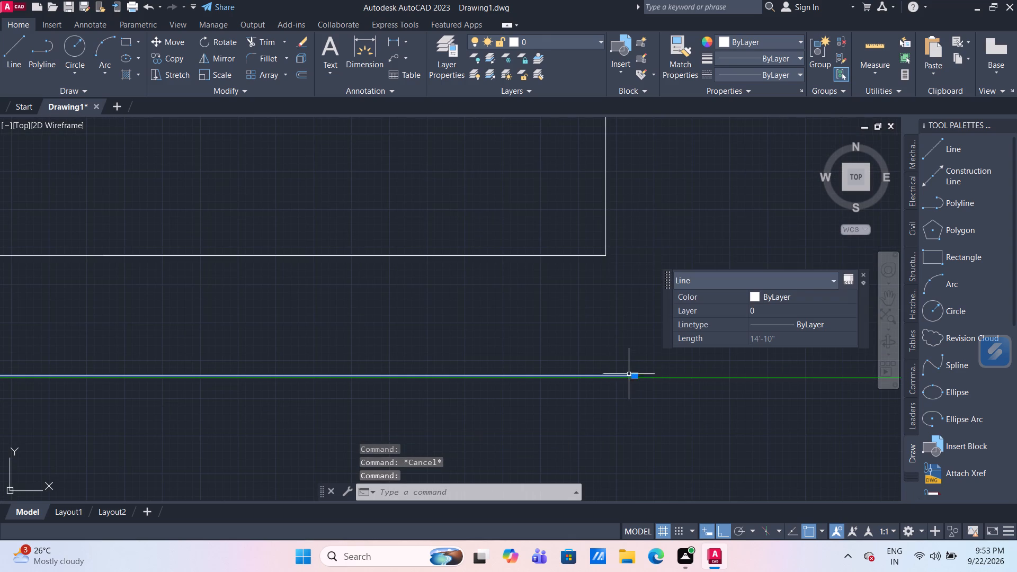
pyautogui.press('Delete')
# Examine the floor plan's northwest outer wall corner against the green boundary rectangle.
pyautogui.scroll(-4, 615, 352)
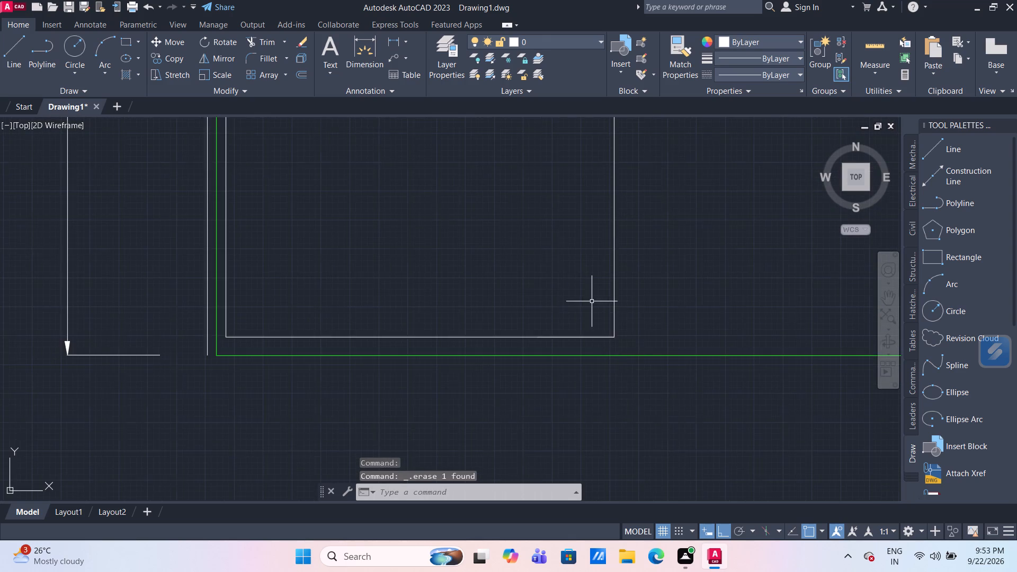
pyautogui.scroll(-3, 587, 299)
pyautogui.moveTo(533, 251); pyautogui.dragTo(544, 383, button='middle')
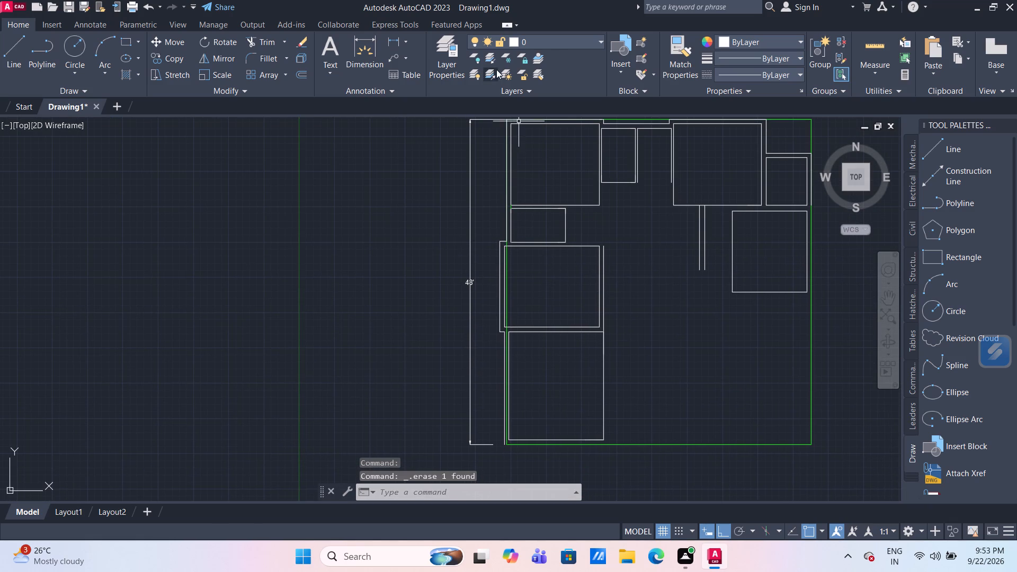
pyautogui.scroll(1, 541, 139)
pyautogui.moveTo(541, 139); pyautogui.dragTo(523, 289, button='middle')
pyautogui.scroll(4, 492, 260)
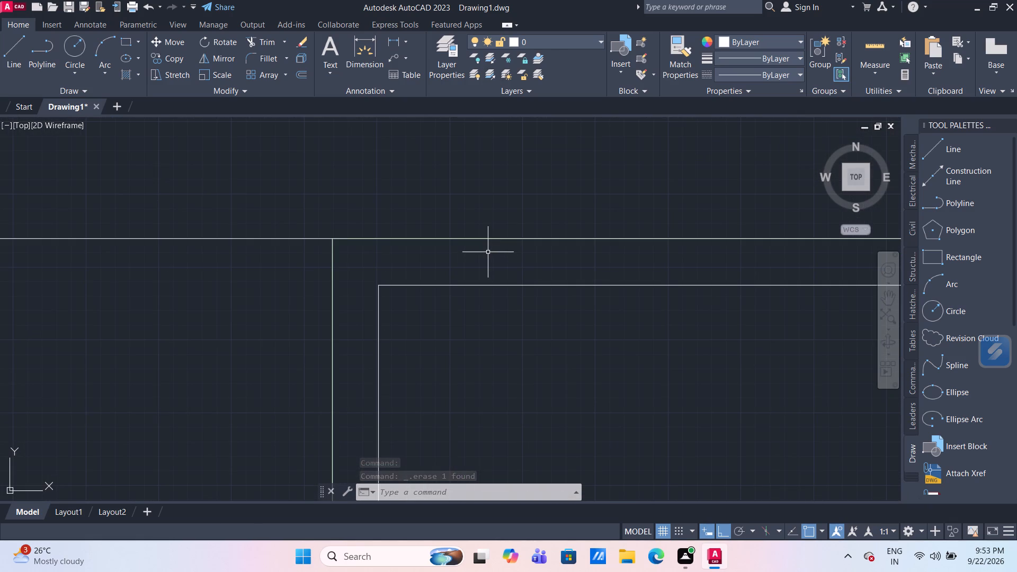
pyautogui.scroll(-4, 488, 252)
pyautogui.scroll(-5, 493, 308)
# Offset the southwest room's south wall line 8" outward, toward the green boundary's south edge.
pyautogui.moveTo(504, 368); pyautogui.dragTo(501, 337, button='middle')
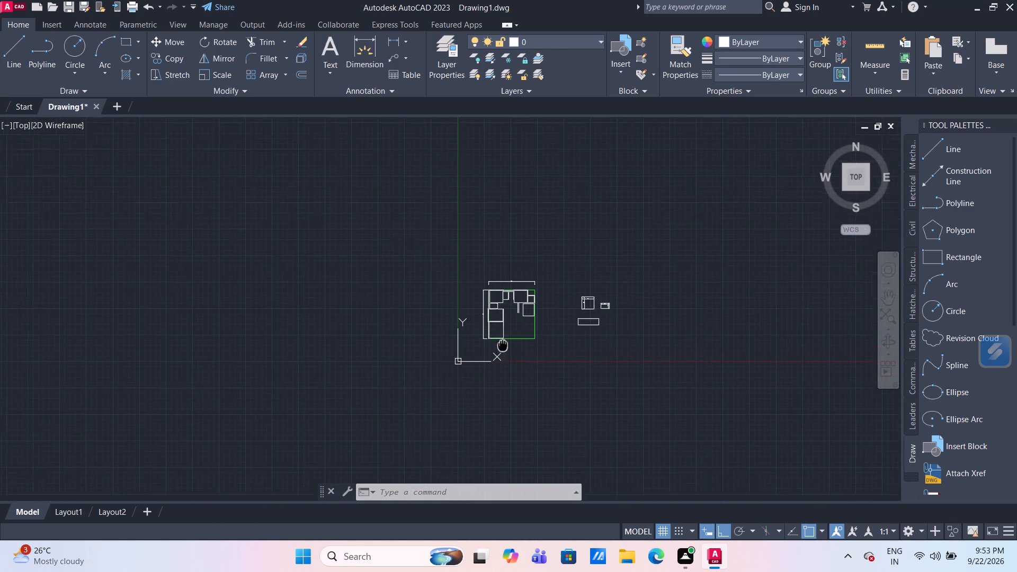
pyautogui.moveTo(501, 337); pyautogui.dragTo(496, 315, button='middle')
pyautogui.scroll(4, 476, 302)
pyautogui.scroll(5, 533, 316)
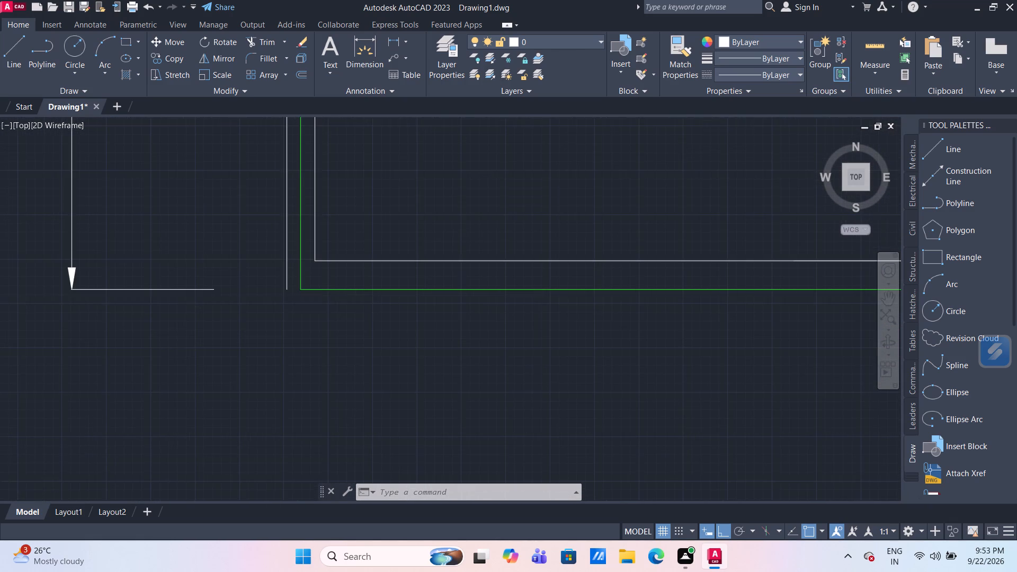
pyautogui.moveTo(535, 285); pyautogui.dragTo(533, 270, button='middle')
pyautogui.press('o')
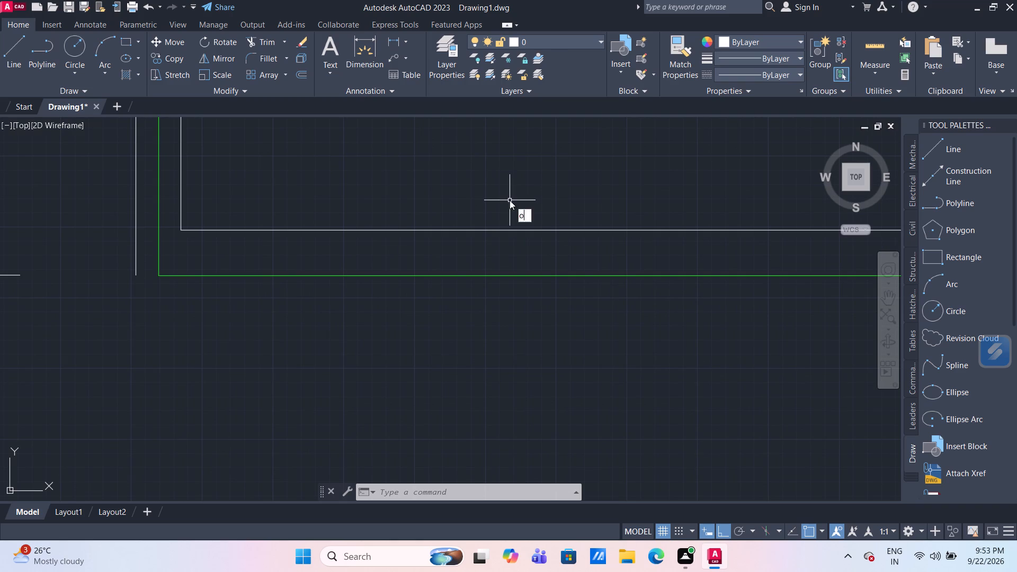
pyautogui.press('Return')
pyautogui.press('Return')
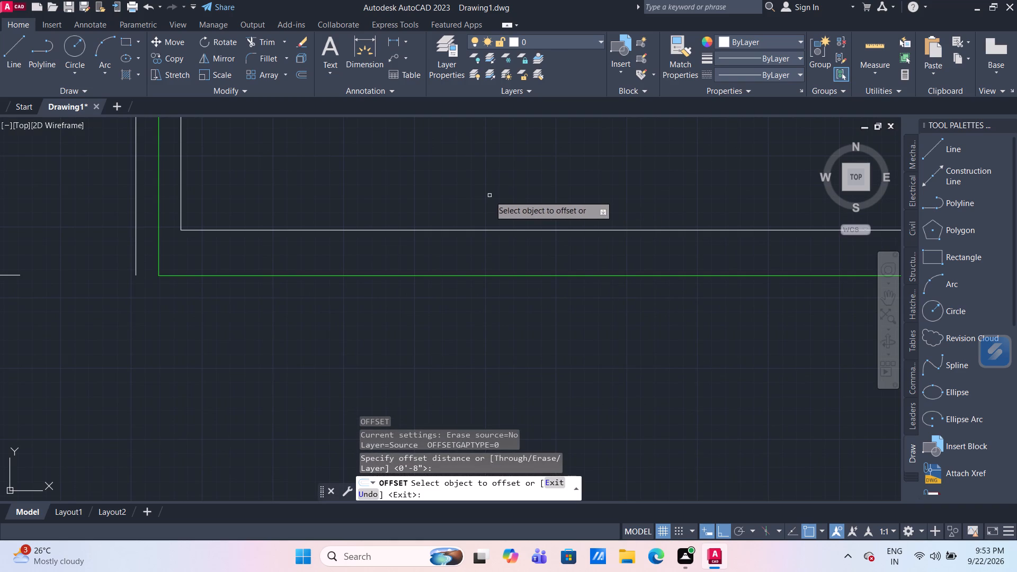
pyautogui.click(498, 230)
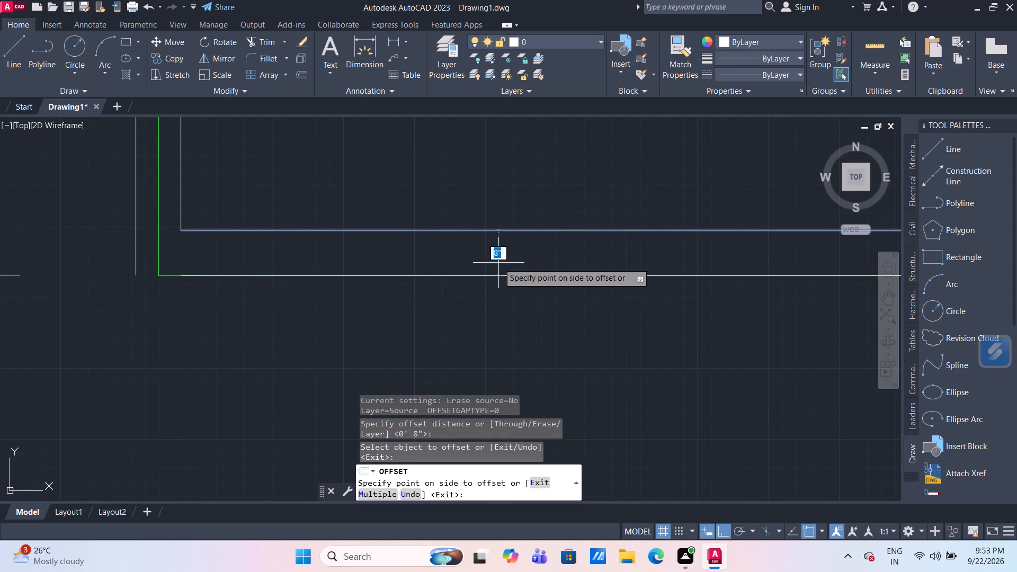
pyautogui.click(498, 263)
pyautogui.scroll(3, 158, 259)
pyautogui.scroll(1, 231, 335)
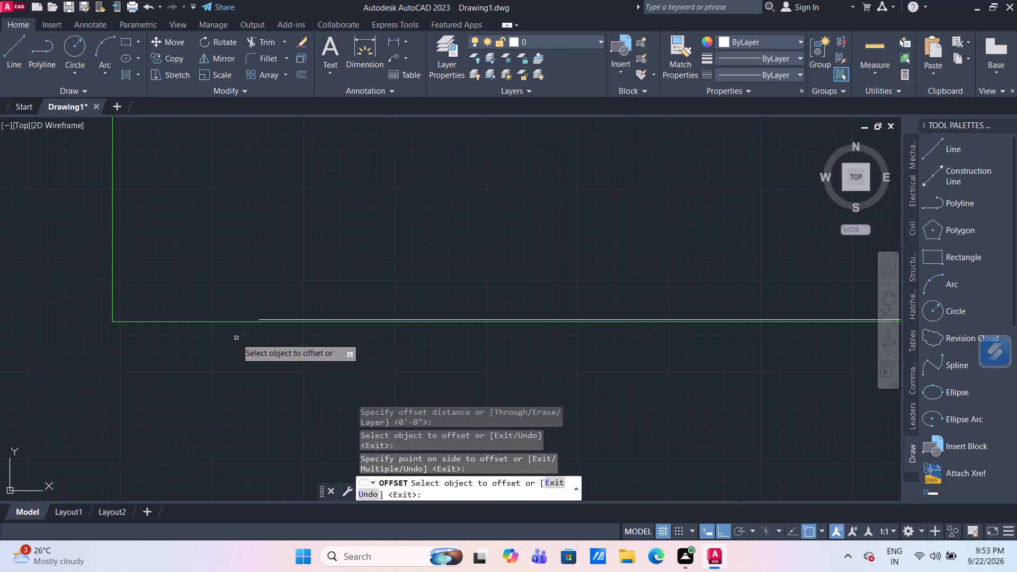
pyautogui.scroll(1, 241, 341)
pyautogui.scroll(-8, 269, 352)
pyautogui.scroll(3, 487, 325)
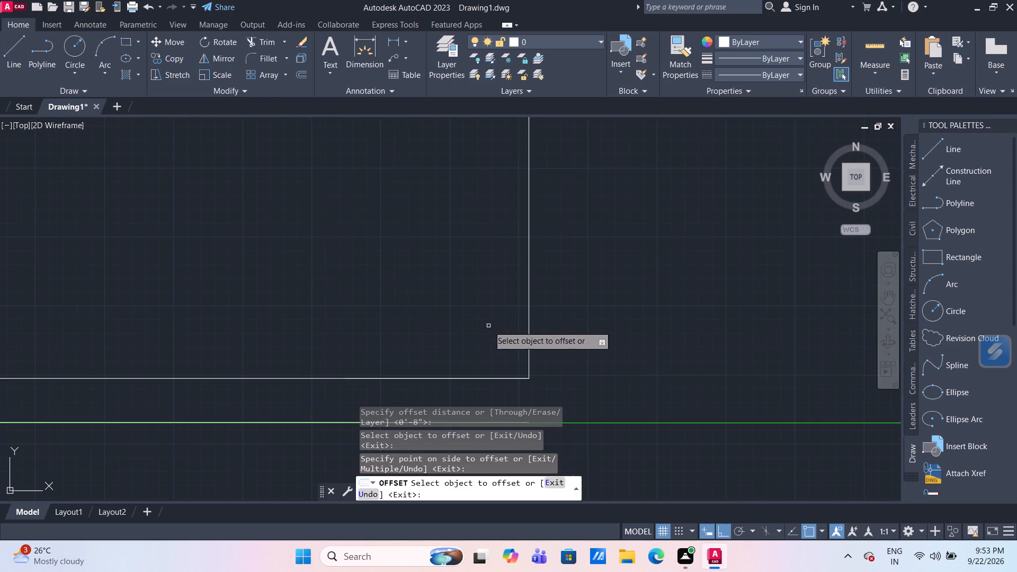
pyautogui.scroll(-4, 490, 323)
pyautogui.scroll(-3, 546, 306)
pyautogui.moveTo(584, 275); pyautogui.dragTo(474, 240, button='middle')
pyautogui.press('Escape')
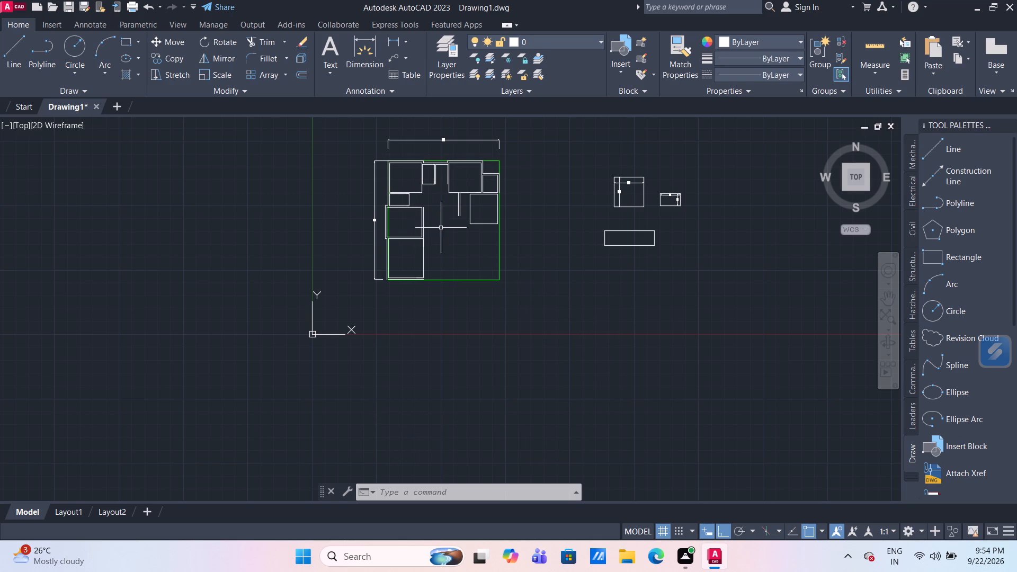
# Examine the southwest room's outer south wall line against the green boundary.
pyautogui.moveTo(441, 228); pyautogui.dragTo(507, 272, button='middle')
pyautogui.scroll(4, 450, 318)
pyautogui.scroll(1, 514, 341)
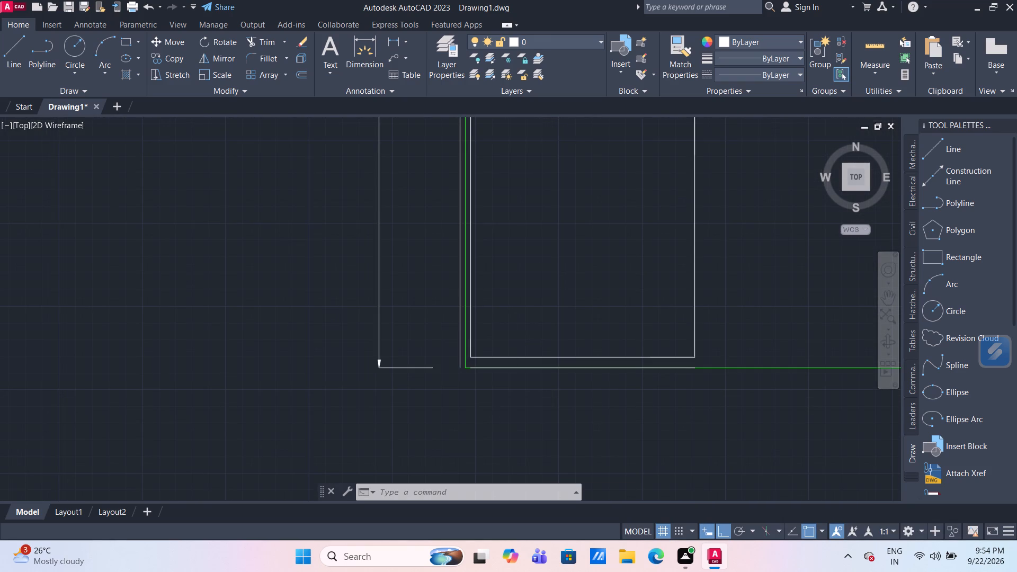
pyautogui.scroll(1, 514, 341)
pyautogui.scroll(2, 468, 415)
pyautogui.scroll(2, 428, 401)
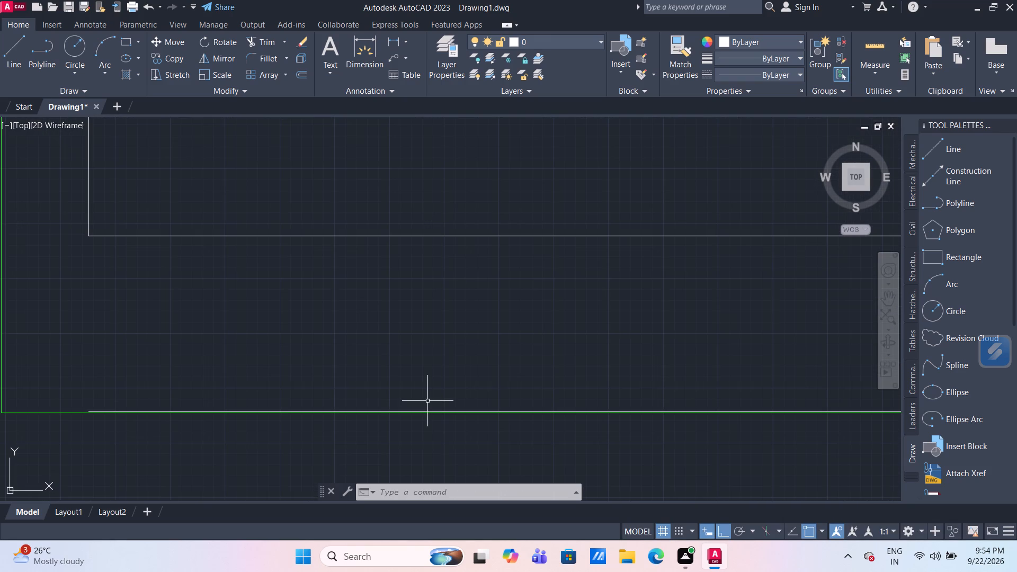
pyautogui.scroll(-3, 427, 401)
pyautogui.scroll(-2, 436, 339)
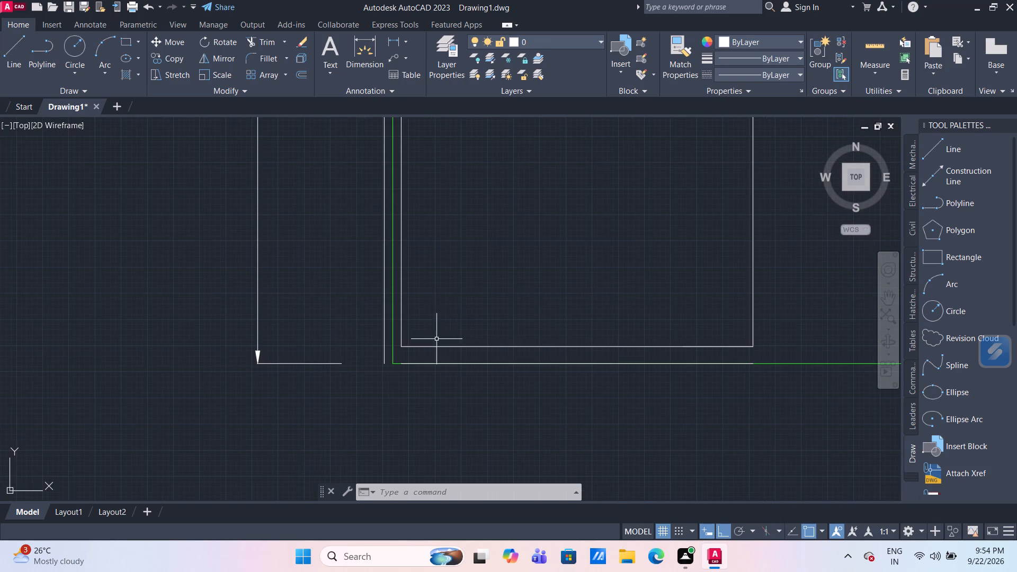
pyautogui.scroll(-1, 461, 310)
pyautogui.moveTo(468, 314); pyautogui.dragTo(482, 332, button='middle')
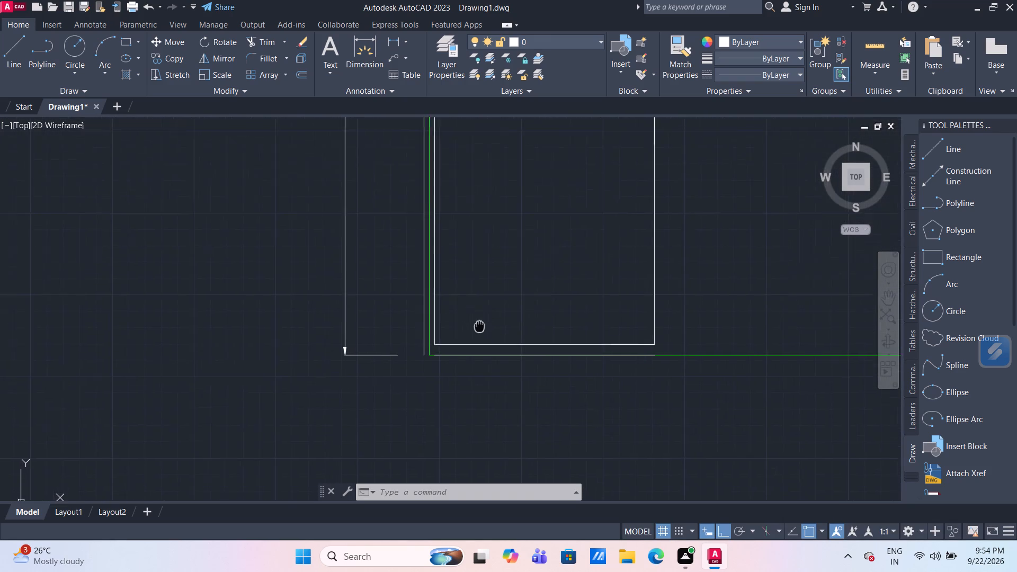
pyautogui.moveTo(482, 332); pyautogui.dragTo(487, 344, button='middle')
# Quick-measure the walls at the junction between the two lower west rooms.
pyautogui.moveTo(488, 206); pyautogui.dragTo(520, 332, button='middle')
pyautogui.scroll(3, 515, 234)
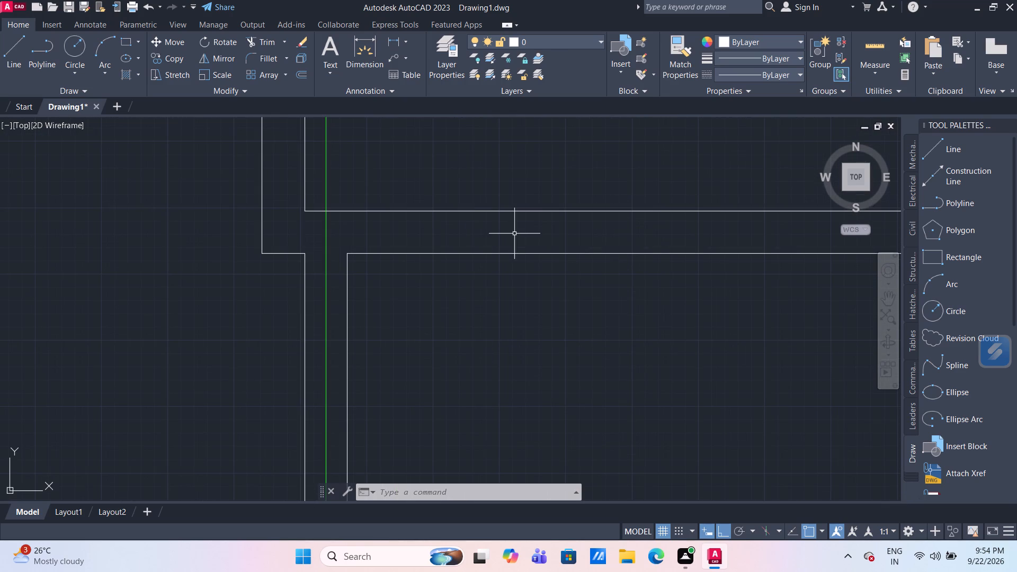
pyautogui.moveTo(869, 38); pyautogui.dragTo(843, 65)
pyautogui.click(879, 47)
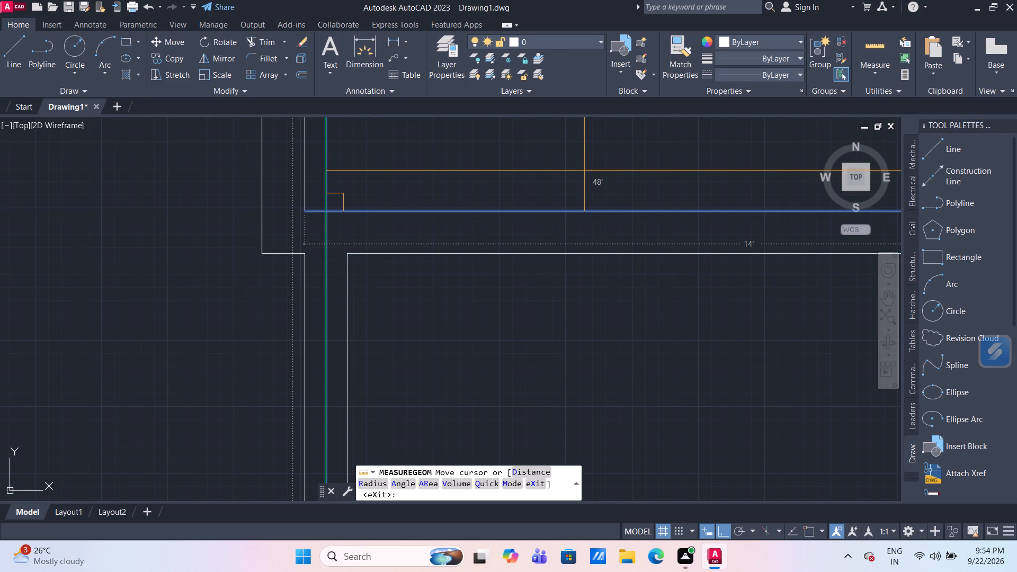
pyautogui.press('Escape')
# Examine the walls of the middle west room and the gap to the small room north of it.
pyautogui.scroll(-3, 584, 170)
pyautogui.moveTo(585, 169); pyautogui.dragTo(566, 315, button='middle')
pyautogui.scroll(1, 557, 140)
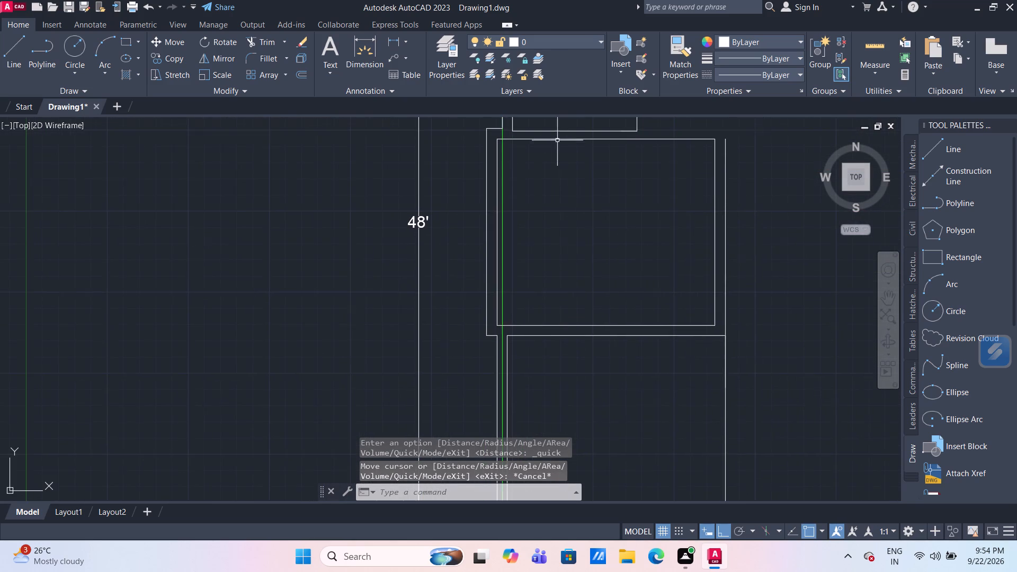
pyautogui.scroll(2, 556, 139)
pyautogui.moveTo(558, 148); pyautogui.dragTo(549, 272, button='middle')
pyautogui.moveTo(563, 235); pyautogui.dragTo(411, 229, button='middle')
pyautogui.scroll(1, 409, 229)
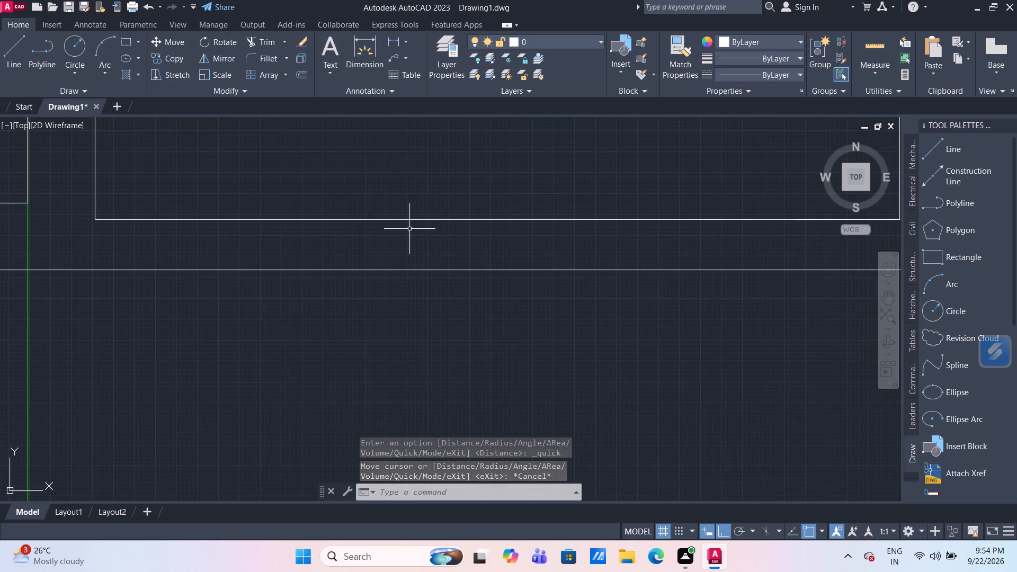
pyautogui.scroll(-4, 417, 240)
pyautogui.moveTo(472, 326); pyautogui.dragTo(461, 152, button='middle')
# Stretch the west end of the southwest room's outer south wall line about 8" west to the outer west wall line.
pyautogui.moveTo(382, 372); pyautogui.dragTo(404, 194, button='middle')
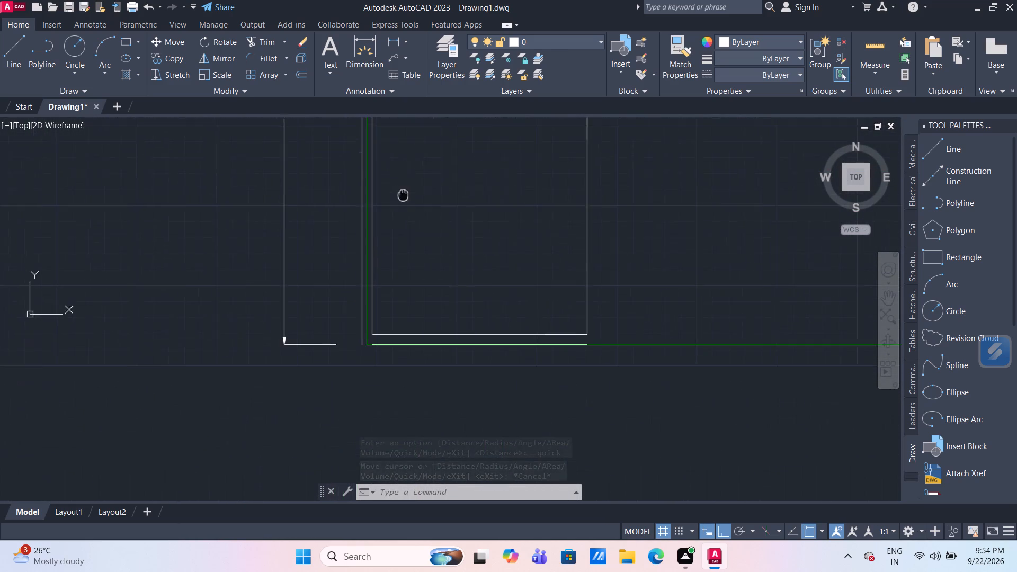
pyautogui.scroll(2, 403, 380)
pyautogui.scroll(3, 371, 300)
pyautogui.moveTo(371, 300); pyautogui.dragTo(476, 266, button='middle')
pyautogui.scroll(2, 309, 281)
pyautogui.moveTo(313, 283); pyautogui.dragTo(407, 281, button='middle')
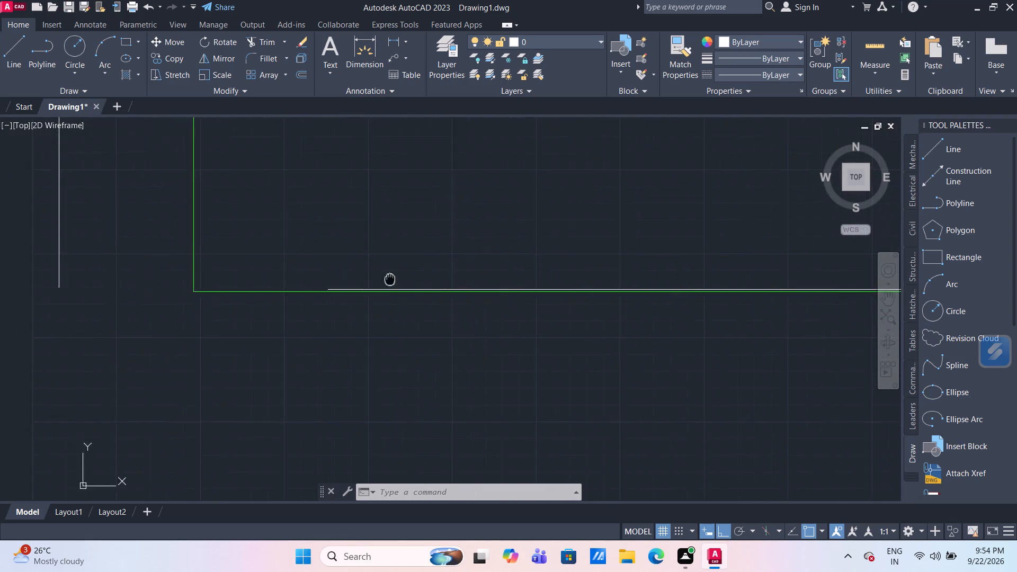
pyautogui.moveTo(407, 281); pyautogui.dragTo(436, 289, button='middle')
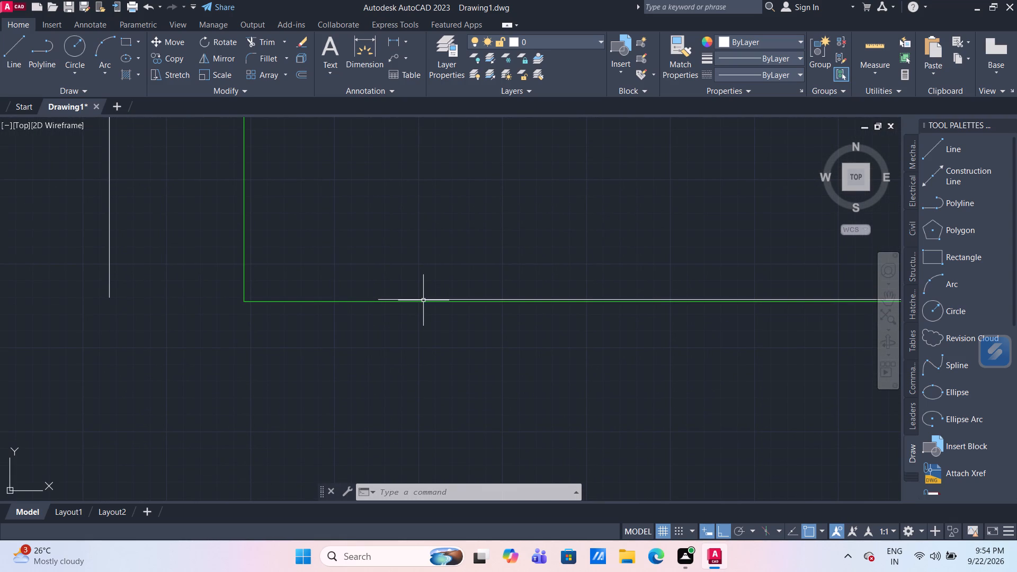
pyautogui.click(423, 300)
pyautogui.press('Escape')
pyautogui.scroll(1, 398, 302)
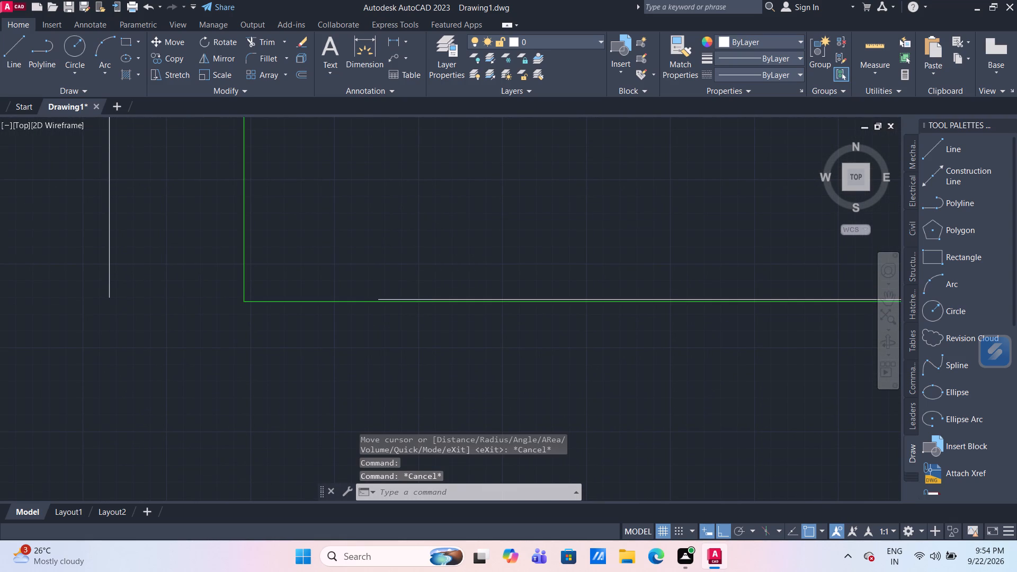
pyautogui.click(396, 299)
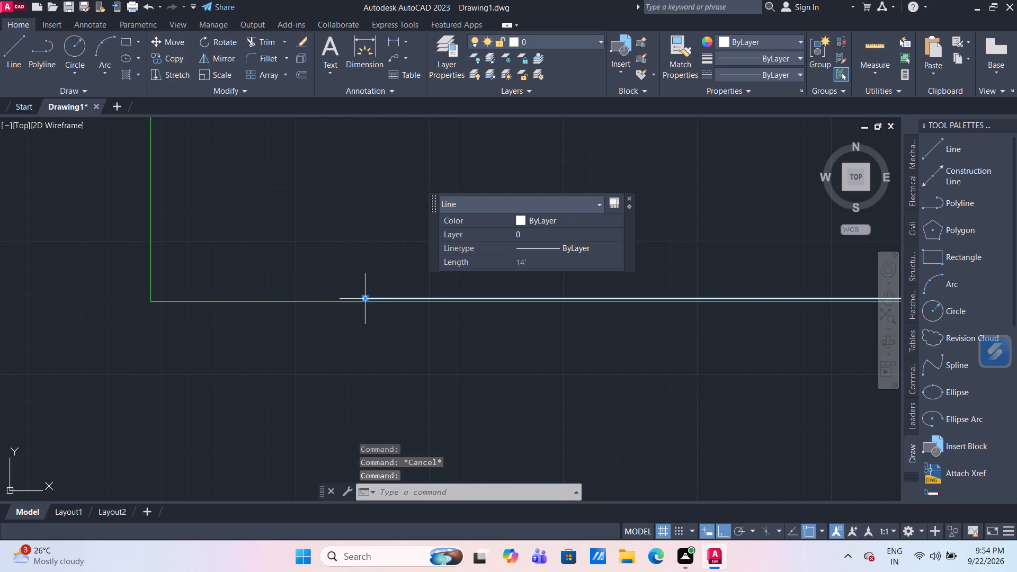
pyautogui.moveTo(366, 298); pyautogui.dragTo(358, 296)
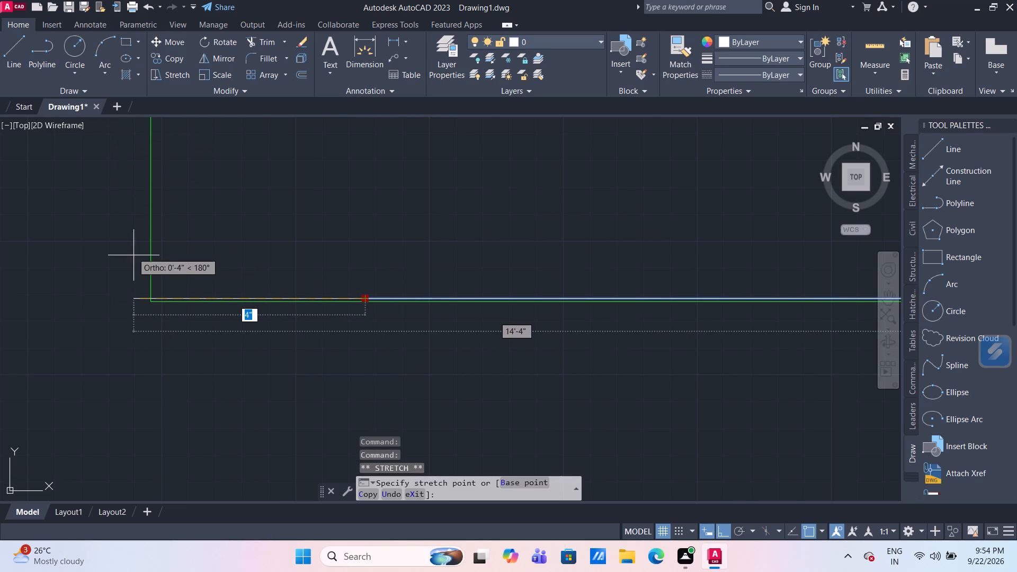
pyautogui.scroll(-2, 70, 265)
pyautogui.moveTo(69, 266); pyautogui.dragTo(164, 262, button='middle')
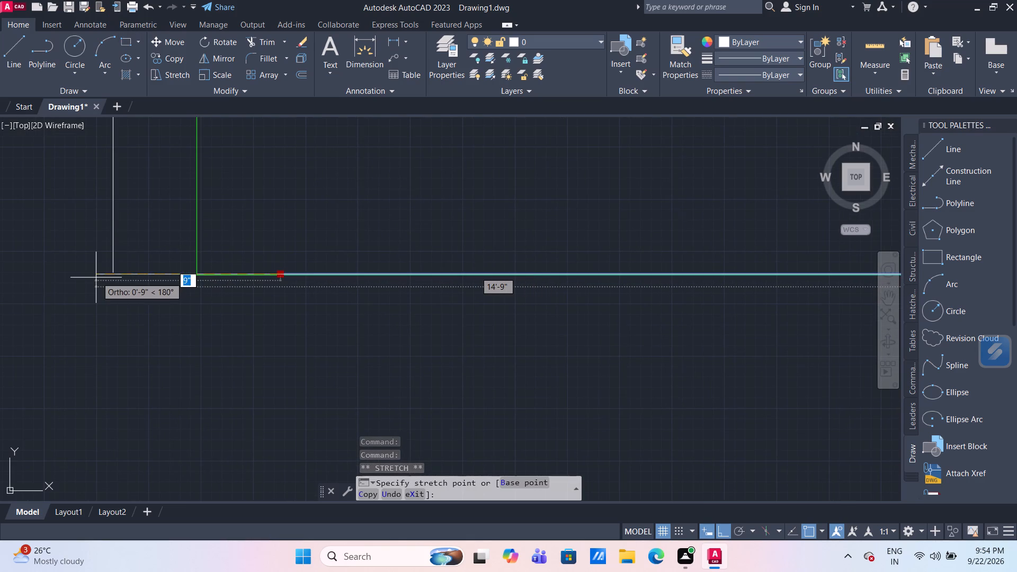
pyautogui.scroll(2, 100, 279)
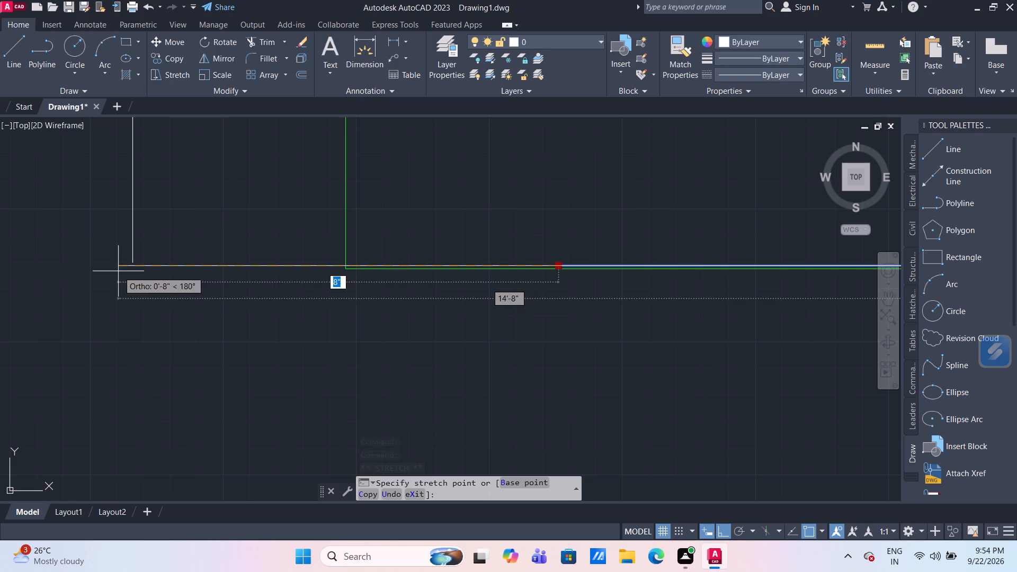
pyautogui.click(118, 271)
pyautogui.press('Escape')
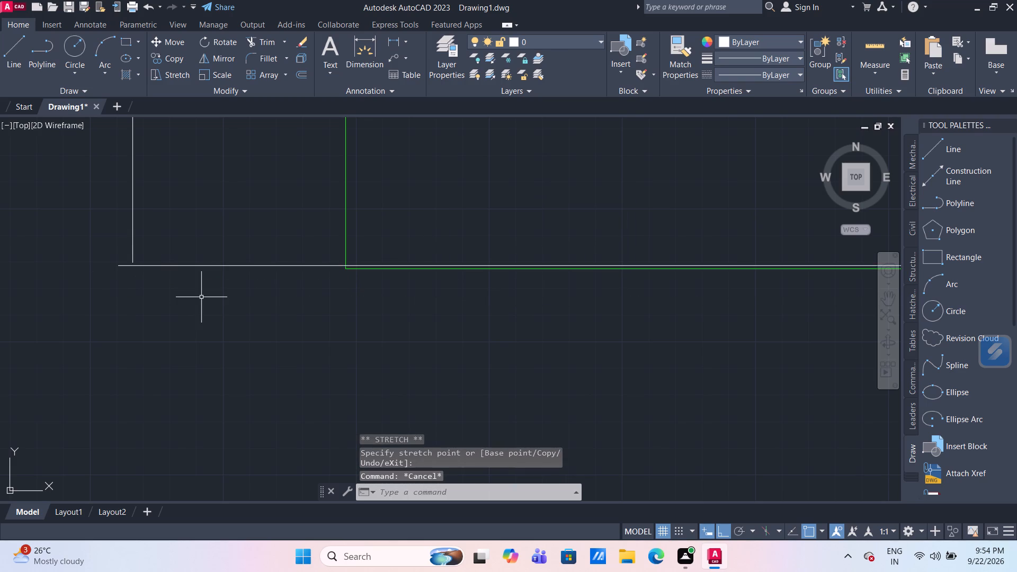
# Examine the southwest outer wall corner and the floor plan's overall fit within the green boundary.
pyautogui.scroll(2, 229, 275)
pyautogui.scroll(-6, 229, 275)
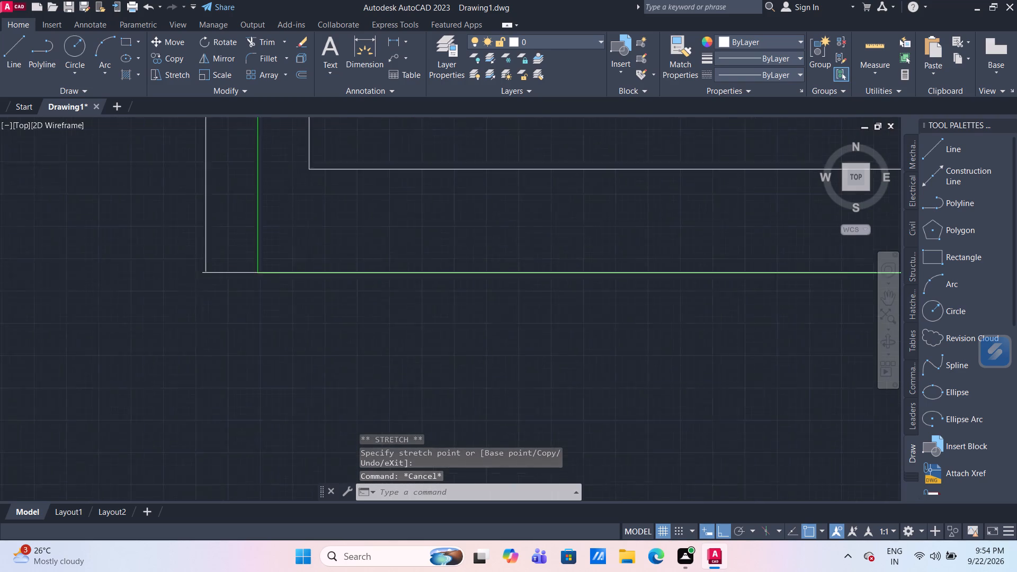
pyautogui.scroll(-1, 229, 275)
pyautogui.moveTo(329, 289); pyautogui.dragTo(242, 278, button='middle')
pyautogui.scroll(-1, 252, 277)
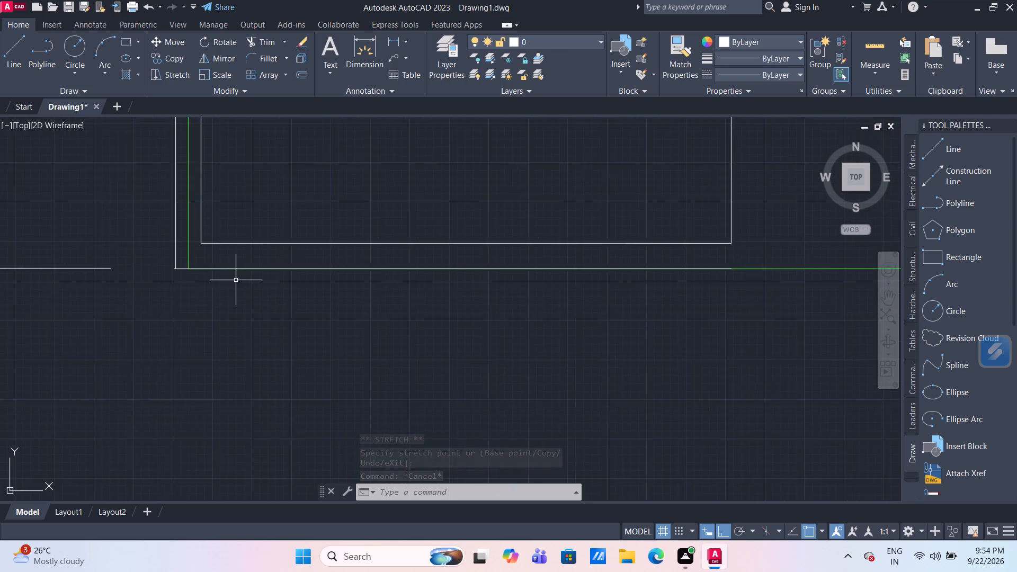
pyautogui.scroll(-3, 236, 280)
pyautogui.moveTo(272, 160); pyautogui.dragTo(304, 236, button='middle')
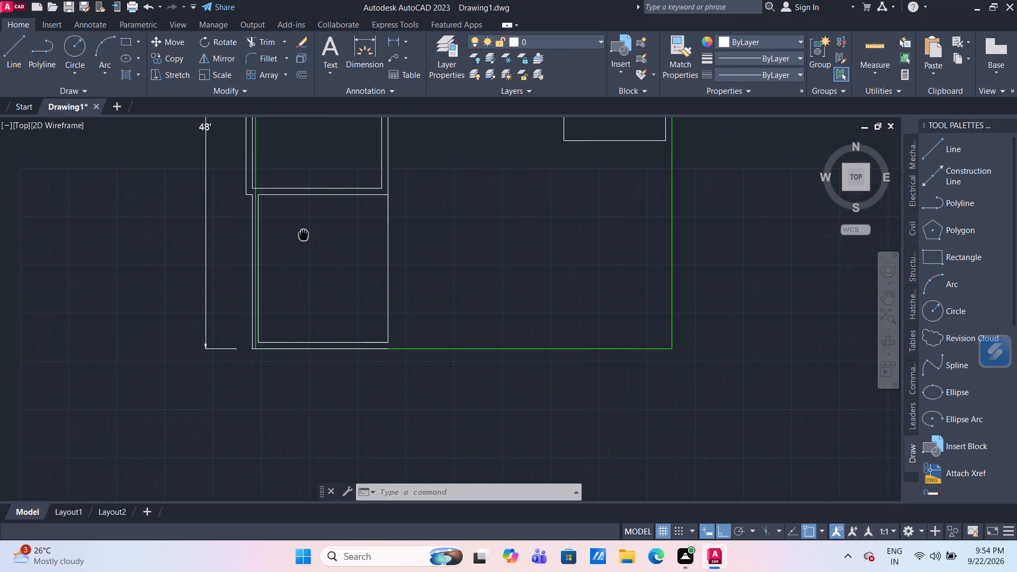
pyautogui.moveTo(304, 236); pyautogui.dragTo(308, 256, button='middle')
pyautogui.scroll(-3, 301, 270)
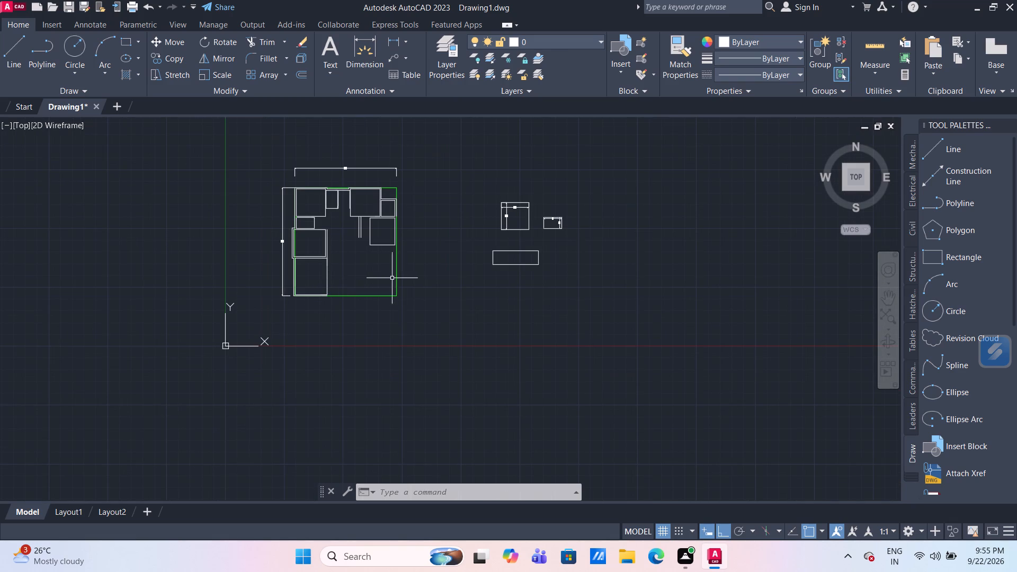
pyautogui.scroll(1, 425, 258)
pyautogui.moveTo(430, 254); pyautogui.dragTo(338, 247, button='middle')
pyautogui.scroll(-2, 338, 247)
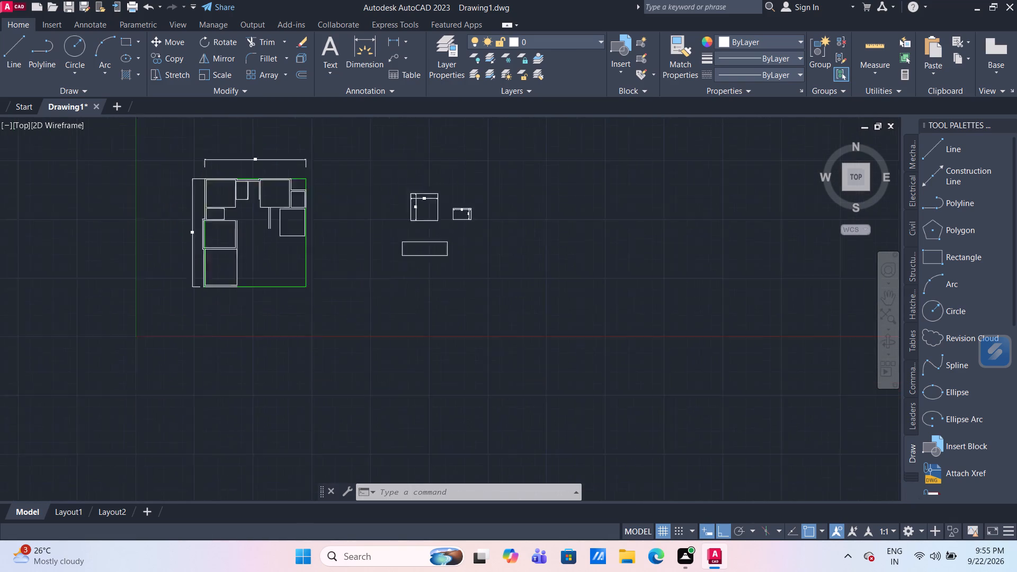
pyautogui.moveTo(420, 254); pyautogui.dragTo(398, 208, button='middle')
pyautogui.scroll(2, 267, 168)
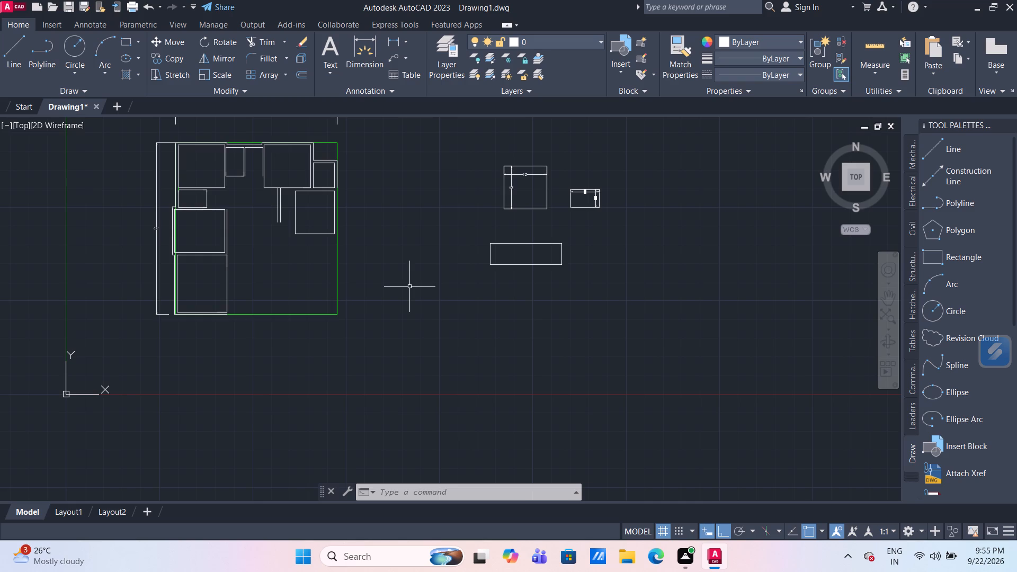
# Move the green boundary rectangle horizontally about 127' east, clear of the floor plan and the loose room rectangles.
pyautogui.click(337, 309)
pyautogui.press('m')
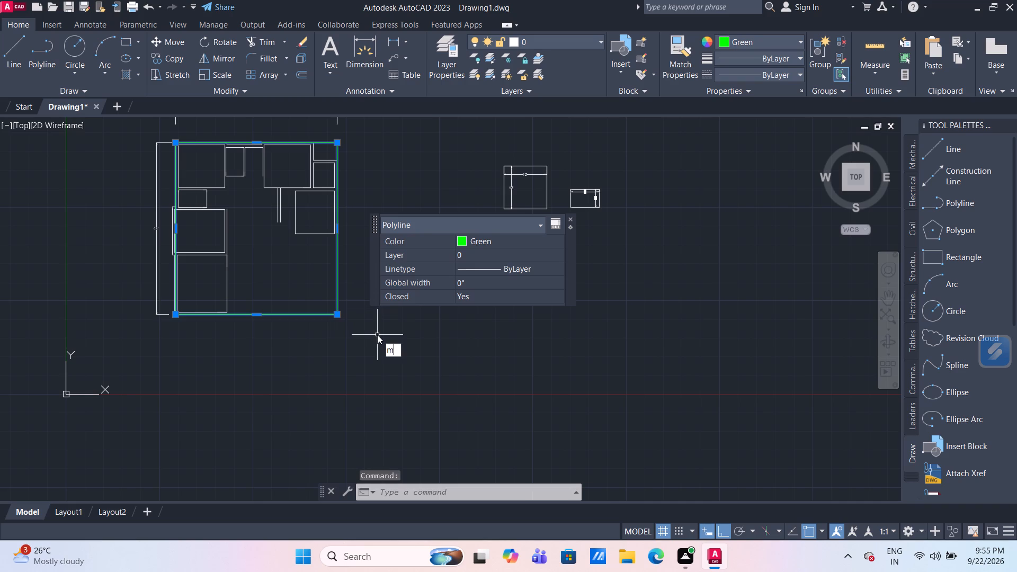
pyautogui.press('Return')
pyautogui.moveTo(334, 316); pyautogui.dragTo(360, 316)
pyautogui.moveTo(771, 307); pyautogui.dragTo(576, 296, button='middle')
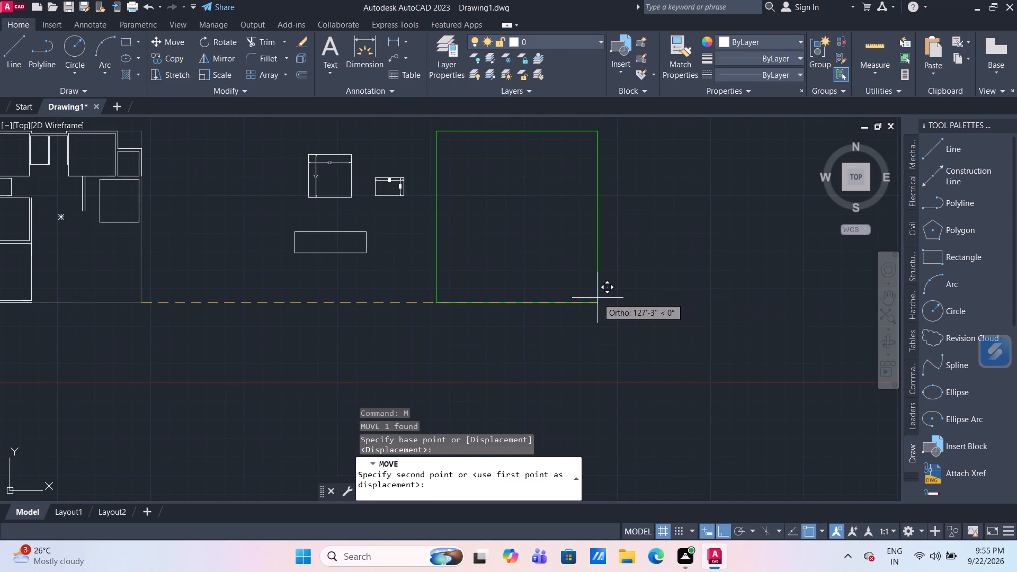
pyautogui.click(600, 298)
# Examine the floor plan's room layout and the empty green boundary rectangle east of it.
pyautogui.moveTo(0, 182); pyautogui.dragTo(207, 211, button='middle')
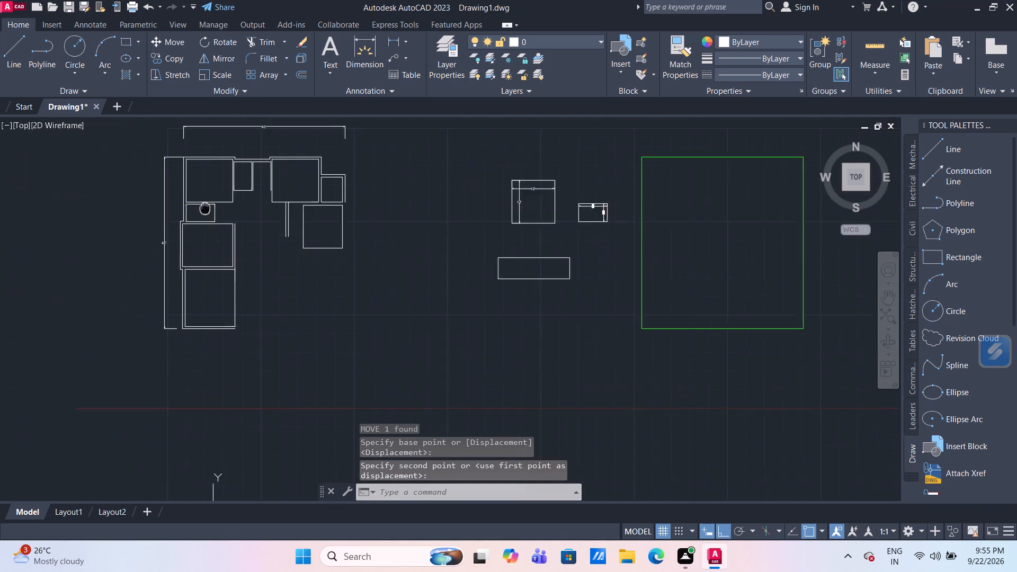
pyautogui.moveTo(207, 211); pyautogui.dragTo(218, 224, button='middle')
pyautogui.scroll(4, 211, 215)
pyautogui.scroll(-2, 269, 229)
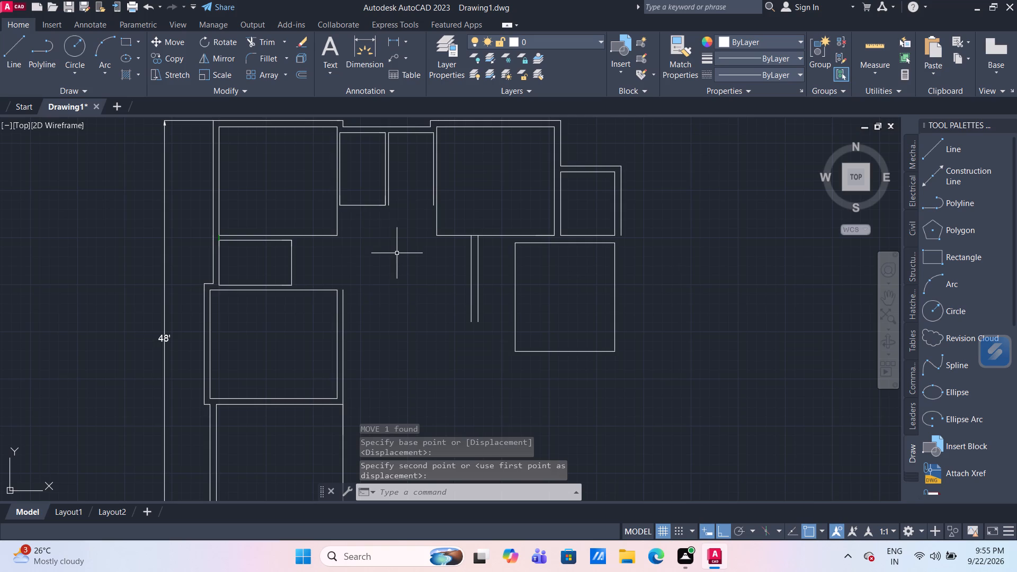
pyautogui.scroll(1, 248, 187)
pyautogui.scroll(-3, 252, 191)
pyautogui.moveTo(578, 258); pyautogui.dragTo(516, 236, button='middle')
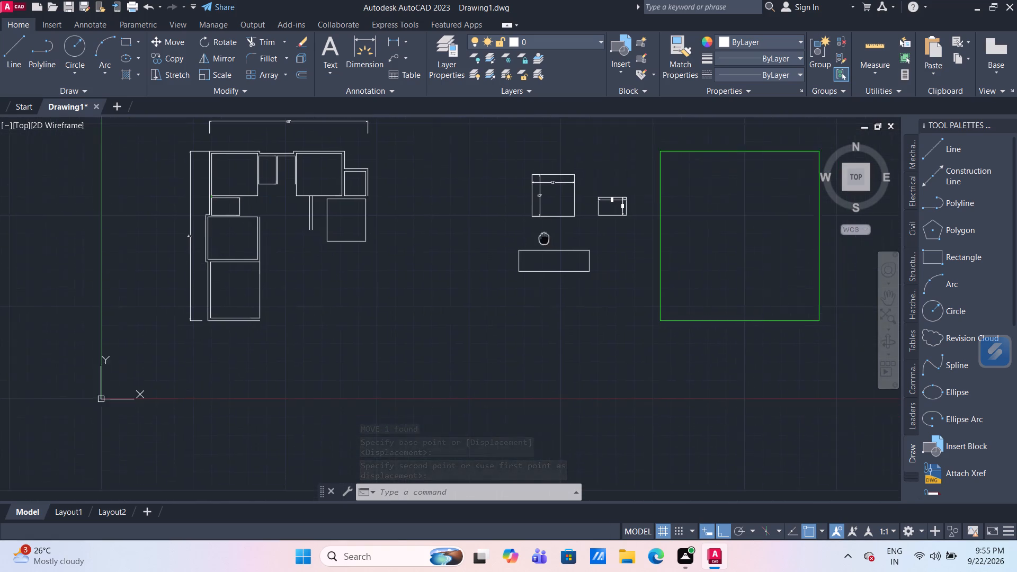
pyautogui.moveTo(516, 236); pyautogui.dragTo(310, 234, button='middle')
pyautogui.scroll(1, 463, 244)
pyautogui.moveTo(465, 243); pyautogui.dragTo(428, 264, button='middle')
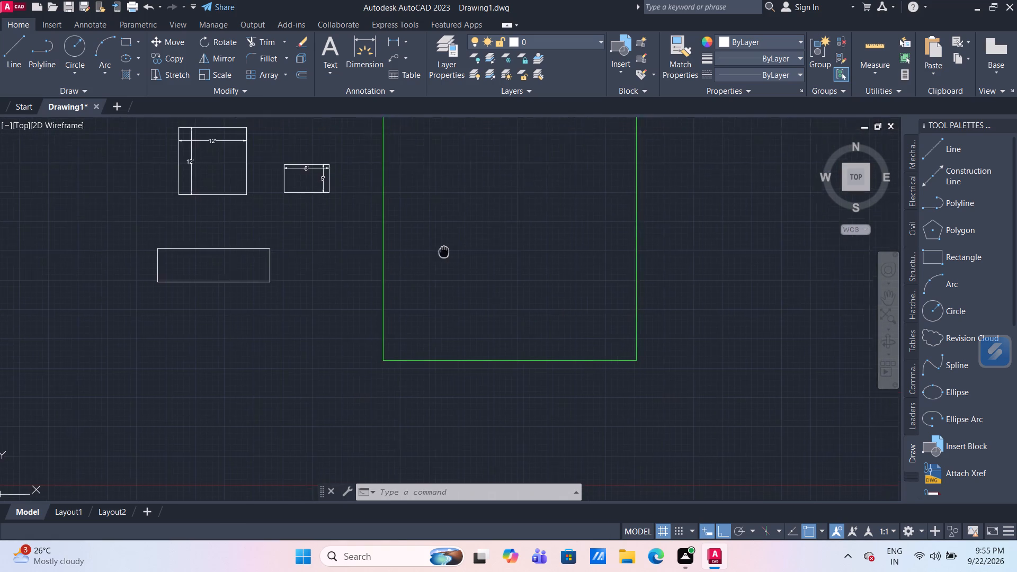
pyautogui.moveTo(428, 264); pyautogui.dragTo(416, 271, button='middle')
pyautogui.scroll(-2, 416, 271)
pyautogui.scroll(1, 454, 258)
pyautogui.moveTo(453, 258); pyautogui.dragTo(415, 251, button='middle')
# Offset the green boundary rectangle 8" inward, with the current object colour set to yellow 244,238,81.
pyautogui.press('o')
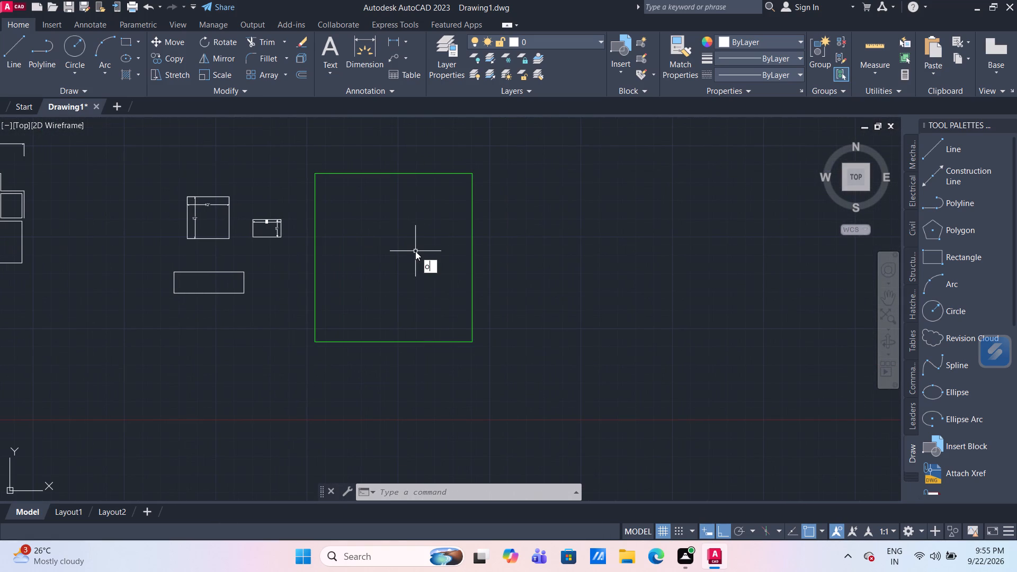
pyautogui.press('Return')
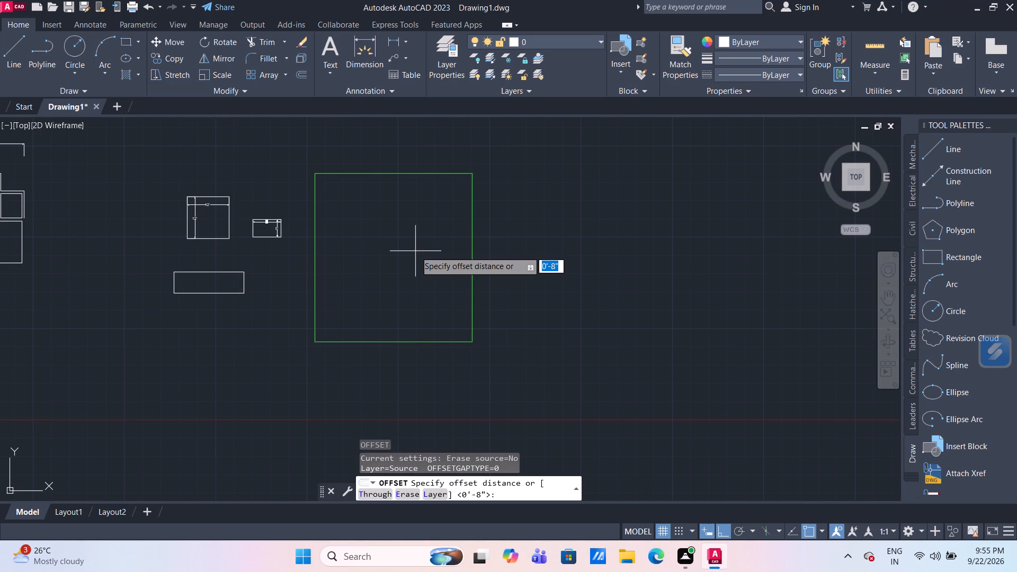
pyautogui.press('Return')
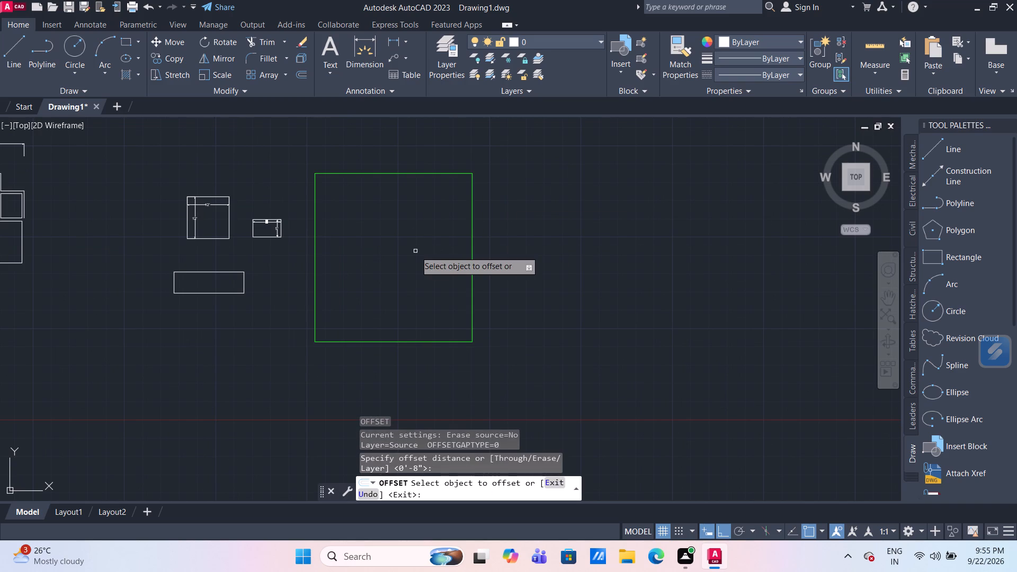
pyautogui.click(765, 39)
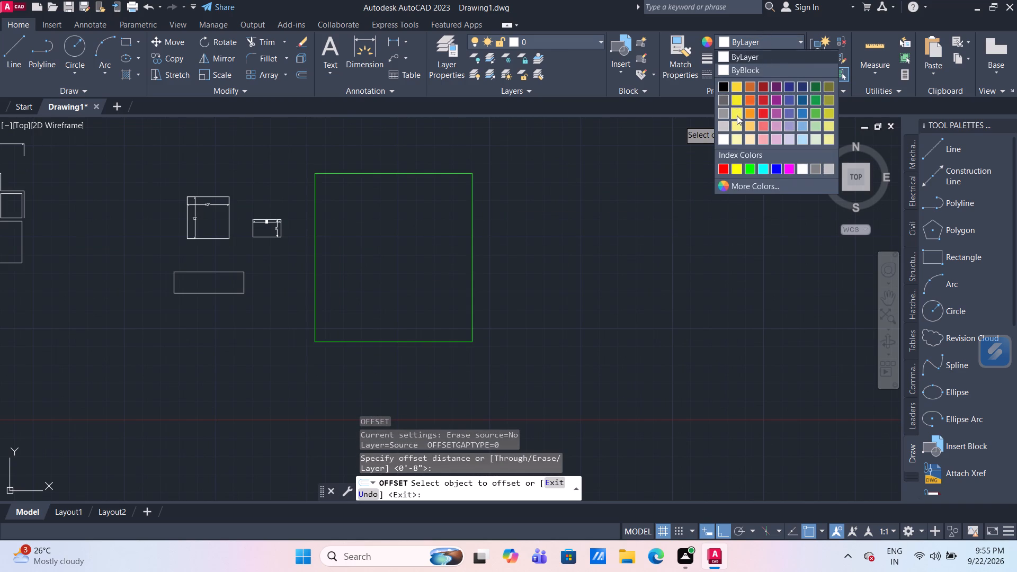
pyautogui.click(737, 115)
pyautogui.click(416, 175)
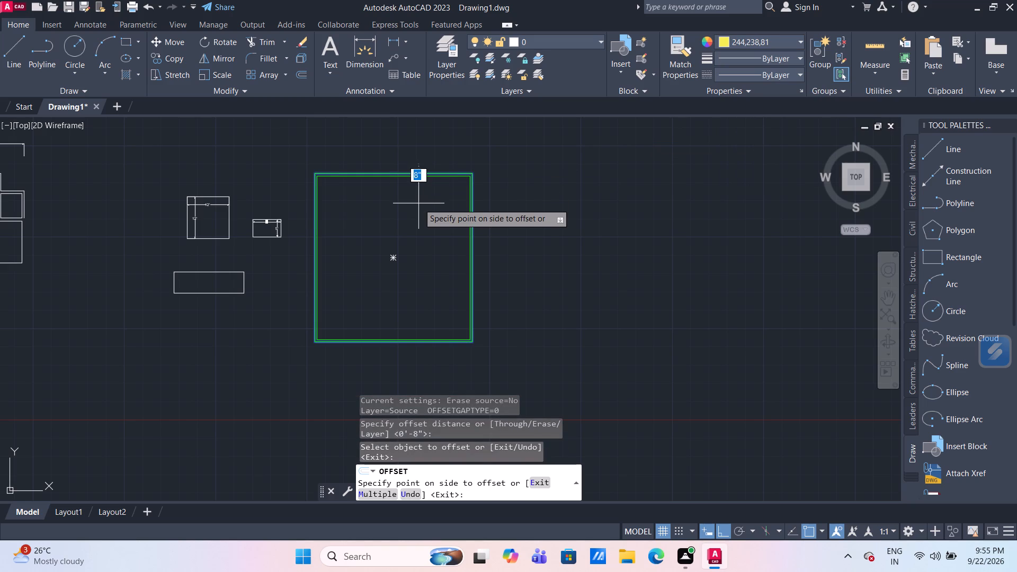
pyautogui.click(418, 203)
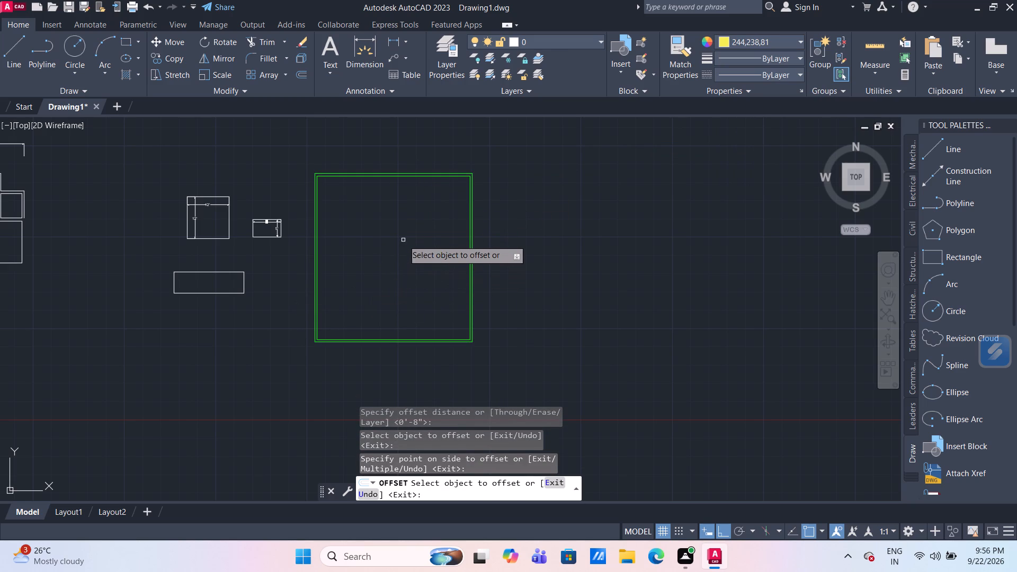
pyautogui.press('Escape')
# Move the northwest room's four inner wall lines so their northwest corner meets the inner green rectangle's northwest corner.
pyautogui.scroll(1, 401, 209)
pyautogui.moveTo(405, 208); pyautogui.dragTo(439, 184, button='middle')
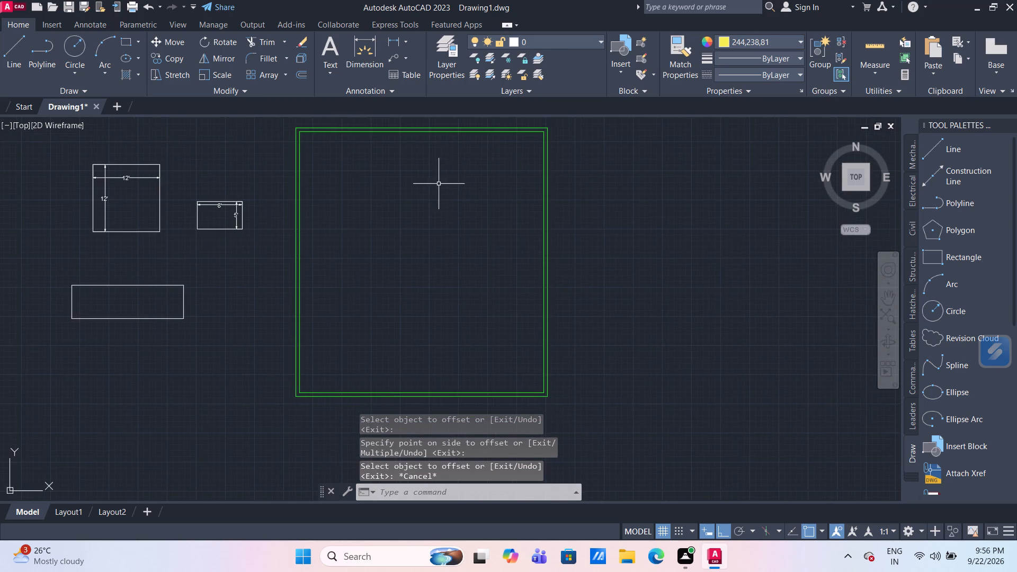
pyautogui.scroll(-2, 439, 184)
pyautogui.moveTo(381, 217); pyautogui.dragTo(441, 186, button='middle')
pyautogui.scroll(1, 146, 176)
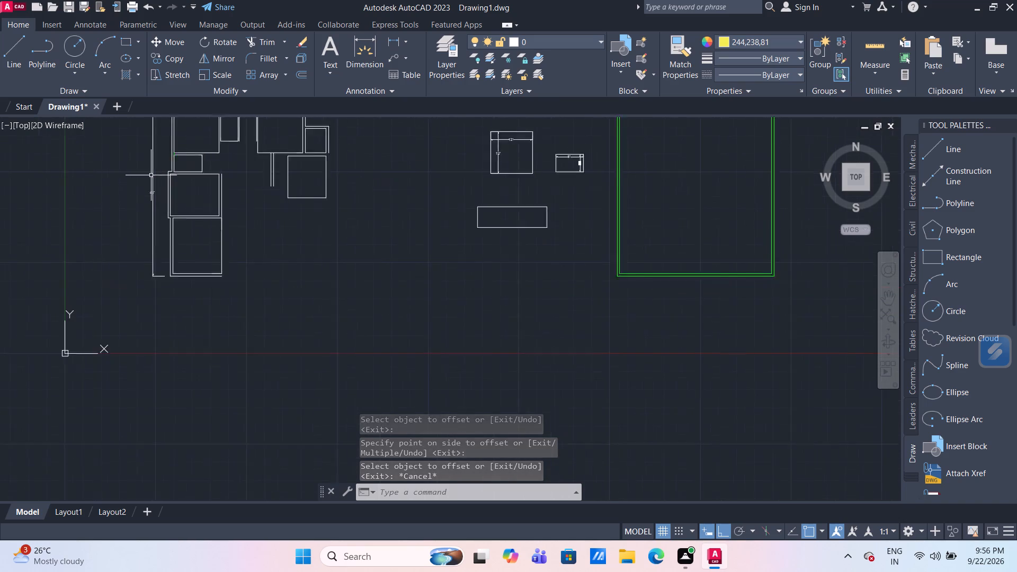
pyautogui.scroll(2, 153, 175)
pyautogui.moveTo(231, 159); pyautogui.dragTo(248, 340, button='middle')
pyautogui.scroll(1, 279, 291)
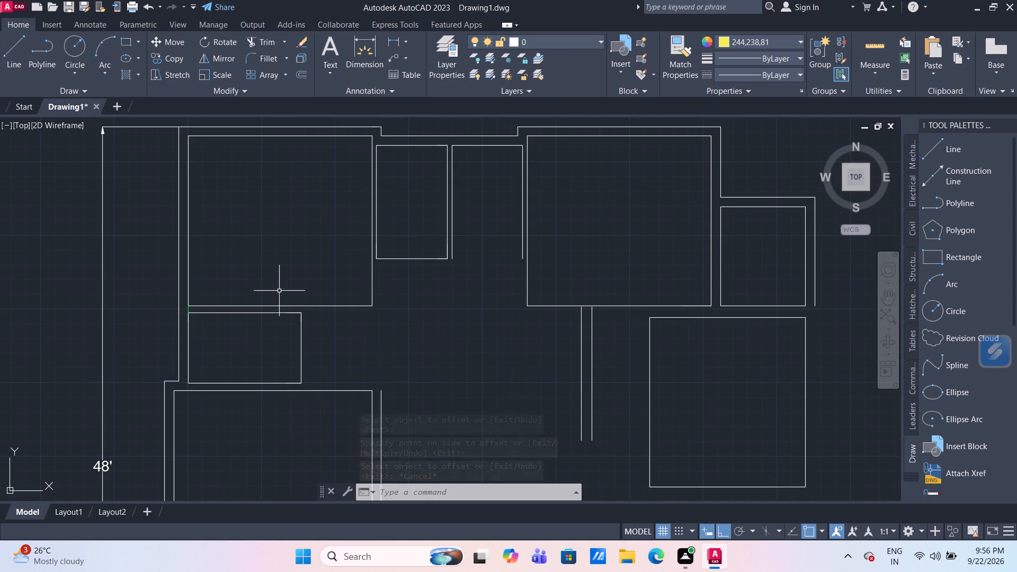
pyautogui.moveTo(391, 319); pyautogui.dragTo(380, 308)
pyautogui.click(343, 275)
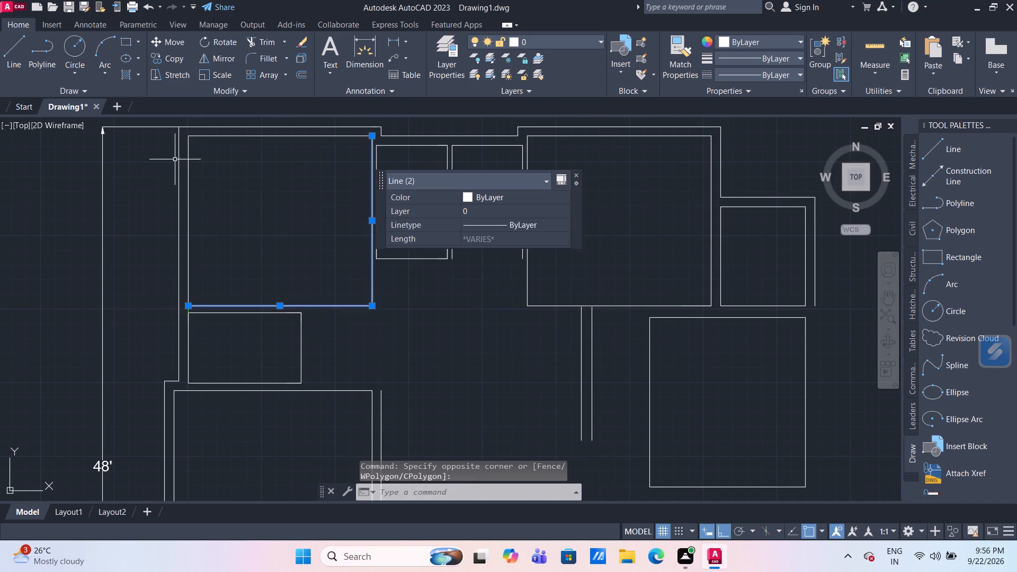
pyautogui.scroll(2, 181, 160)
pyautogui.moveTo(220, 140); pyautogui.dragTo(222, 212, button='middle')
pyautogui.moveTo(220, 215); pyautogui.dragTo(203, 195)
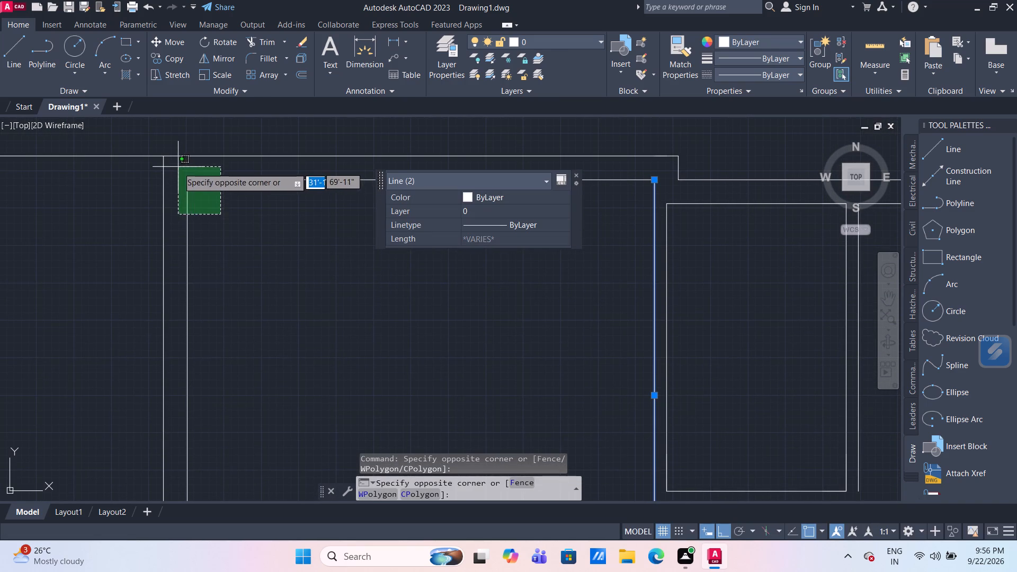
pyautogui.click(177, 169)
pyautogui.scroll(-2, 284, 291)
pyautogui.moveTo(256, 280); pyautogui.dragTo(155, 255, button='middle')
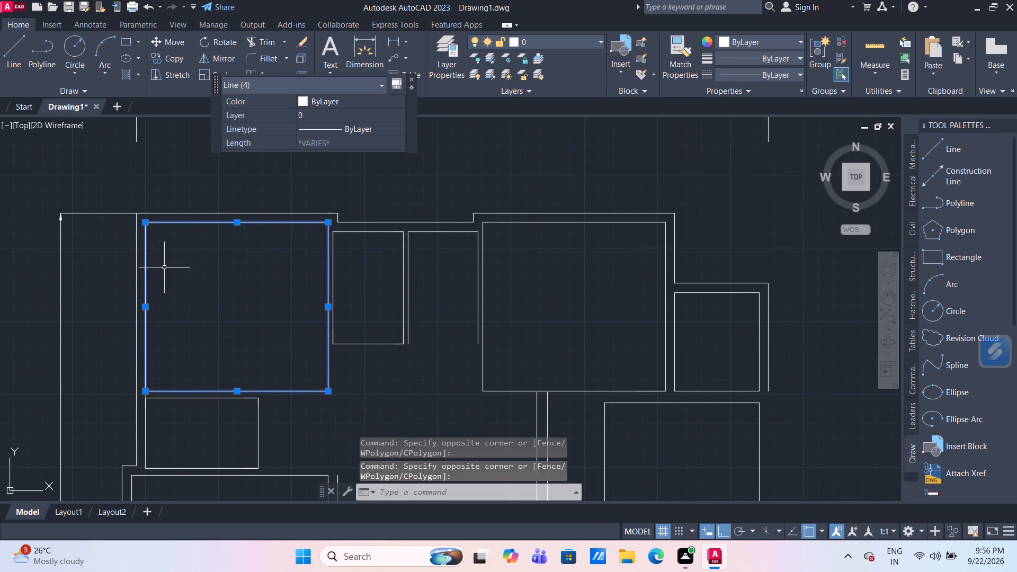
pyautogui.scroll(-1, 266, 303)
pyautogui.moveTo(322, 294); pyautogui.dragTo(160, 225, button='middle')
pyautogui.scroll(-1, 321, 288)
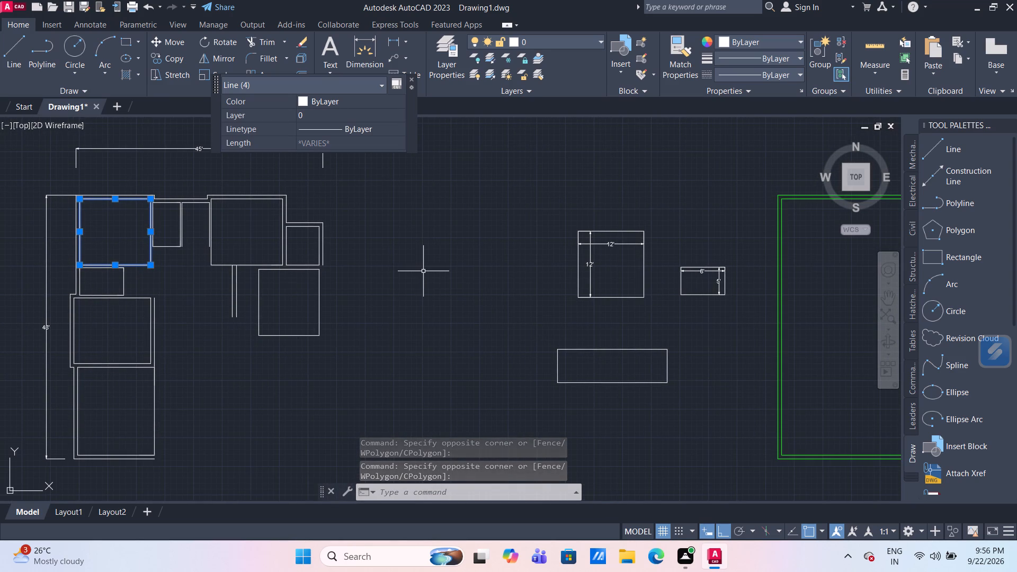
pyautogui.press('m')
pyautogui.press('Return')
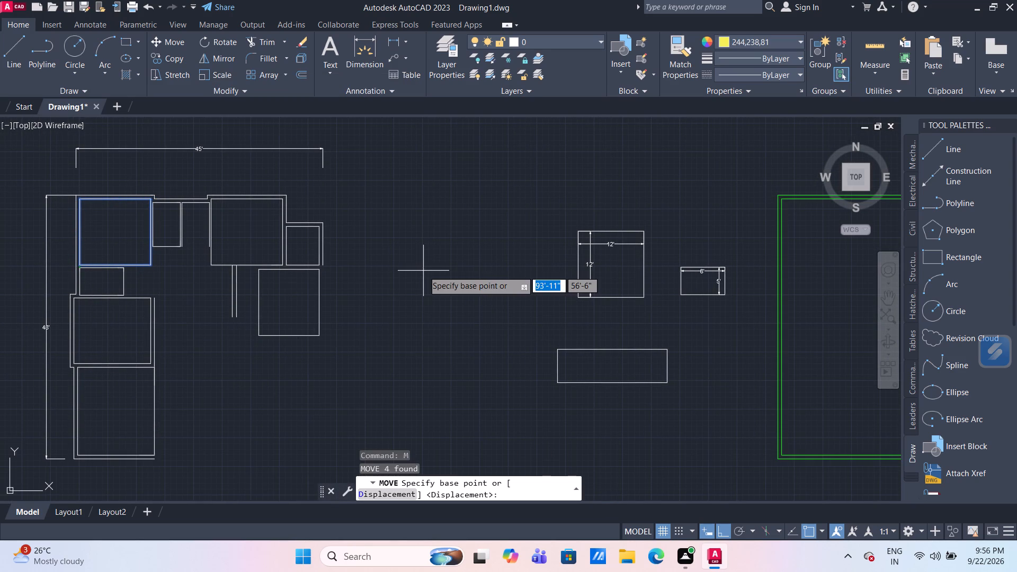
pyautogui.scroll(2, 123, 204)
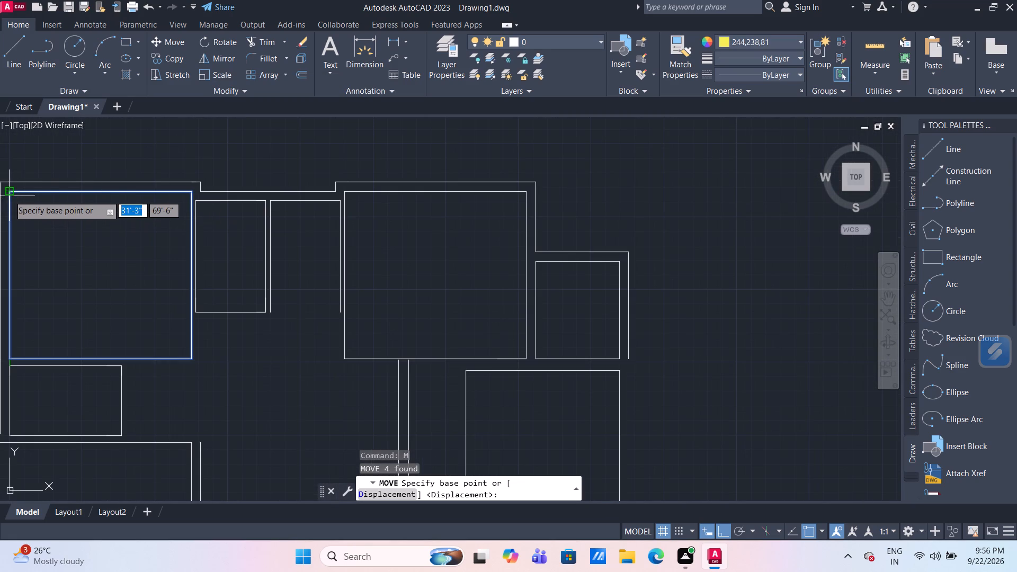
pyautogui.moveTo(11, 193); pyautogui.dragTo(27, 200)
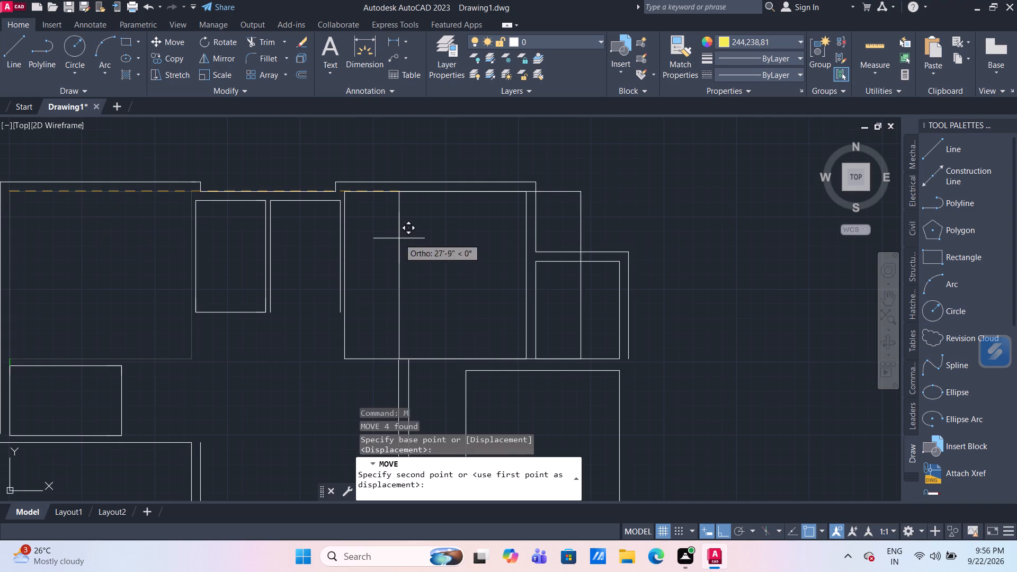
pyautogui.scroll(-3, 407, 235)
pyautogui.moveTo(514, 205); pyautogui.dragTo(219, 184, button='middle')
pyautogui.scroll(4, 454, 211)
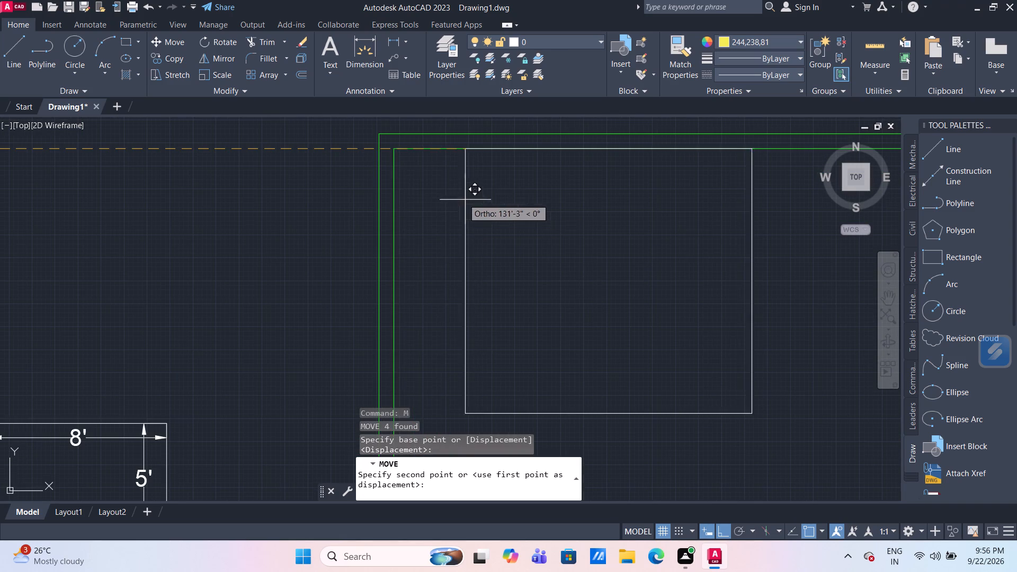
pyautogui.click(394, 150)
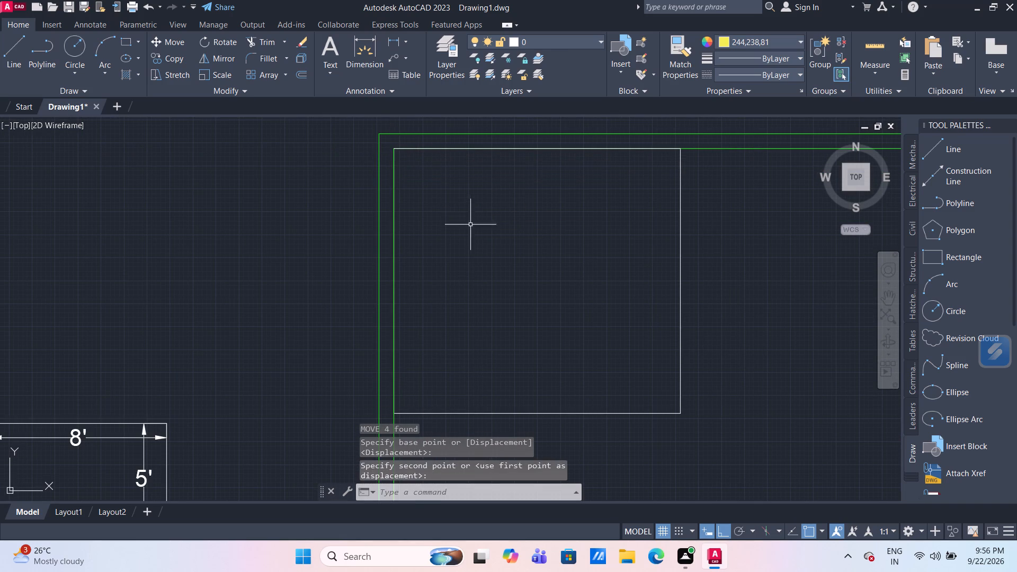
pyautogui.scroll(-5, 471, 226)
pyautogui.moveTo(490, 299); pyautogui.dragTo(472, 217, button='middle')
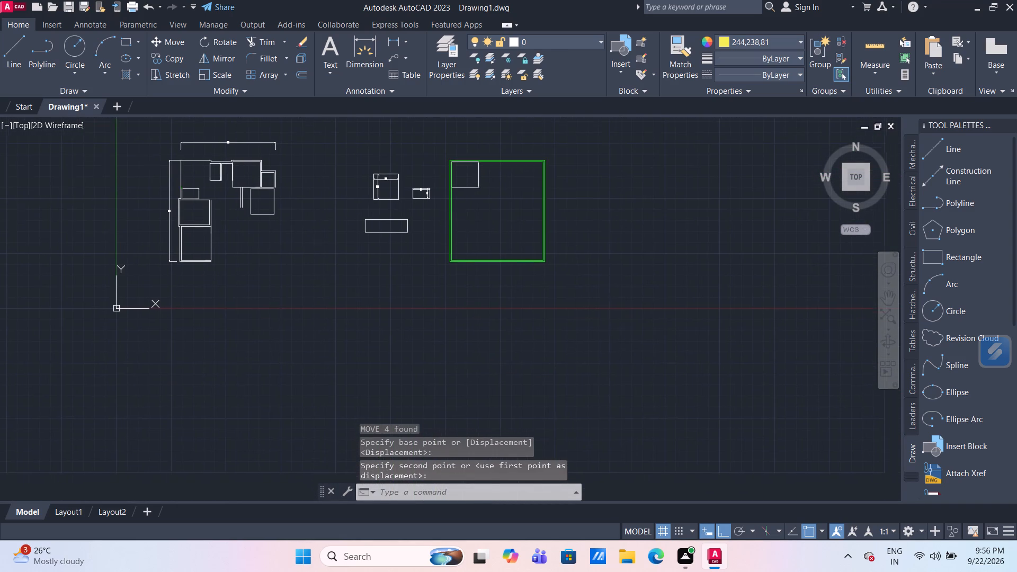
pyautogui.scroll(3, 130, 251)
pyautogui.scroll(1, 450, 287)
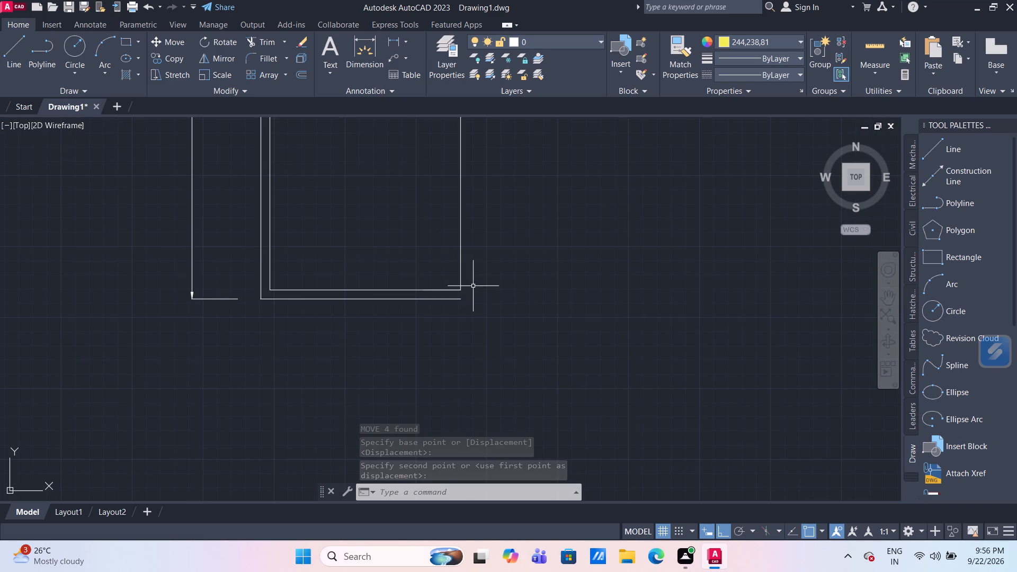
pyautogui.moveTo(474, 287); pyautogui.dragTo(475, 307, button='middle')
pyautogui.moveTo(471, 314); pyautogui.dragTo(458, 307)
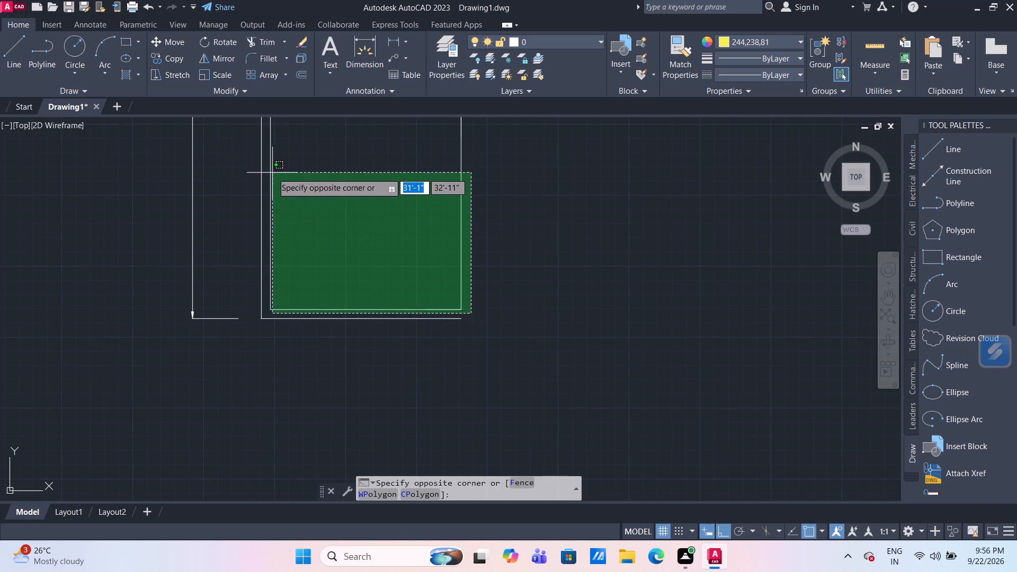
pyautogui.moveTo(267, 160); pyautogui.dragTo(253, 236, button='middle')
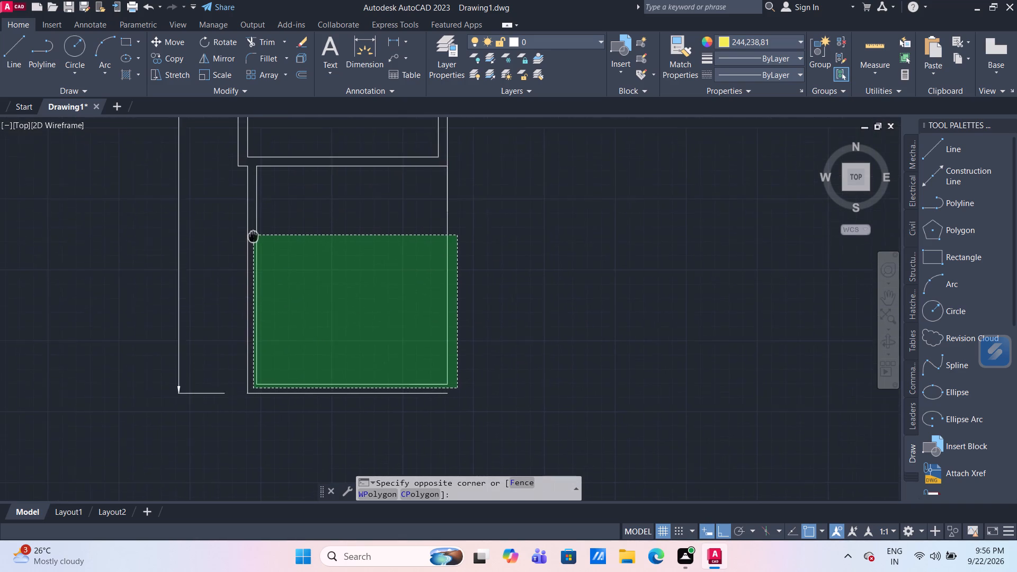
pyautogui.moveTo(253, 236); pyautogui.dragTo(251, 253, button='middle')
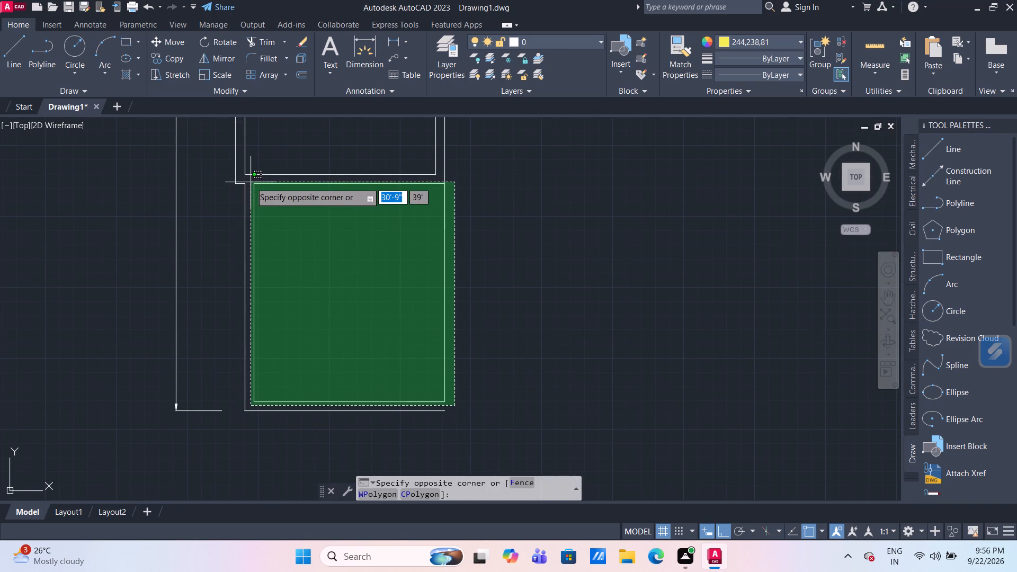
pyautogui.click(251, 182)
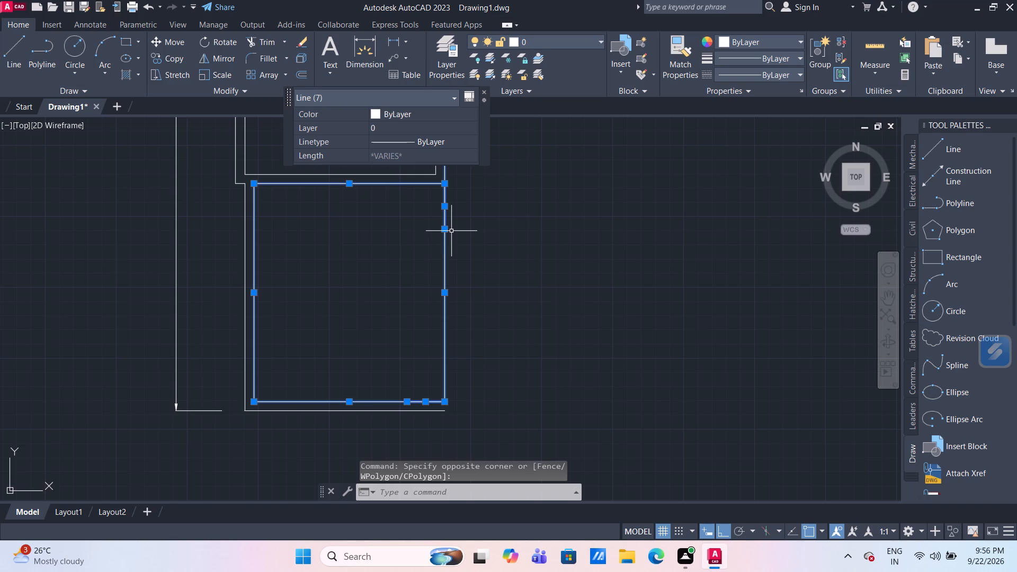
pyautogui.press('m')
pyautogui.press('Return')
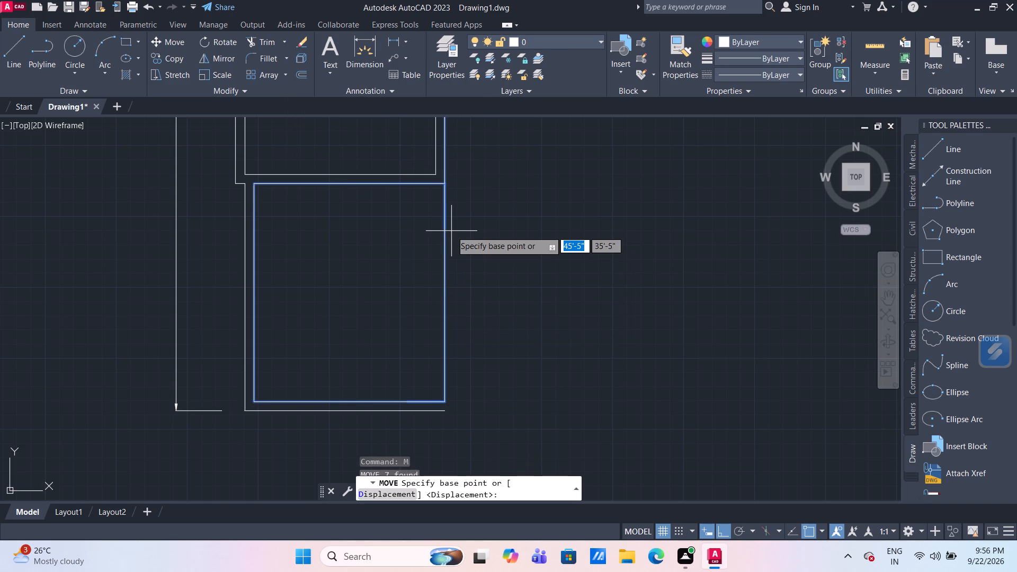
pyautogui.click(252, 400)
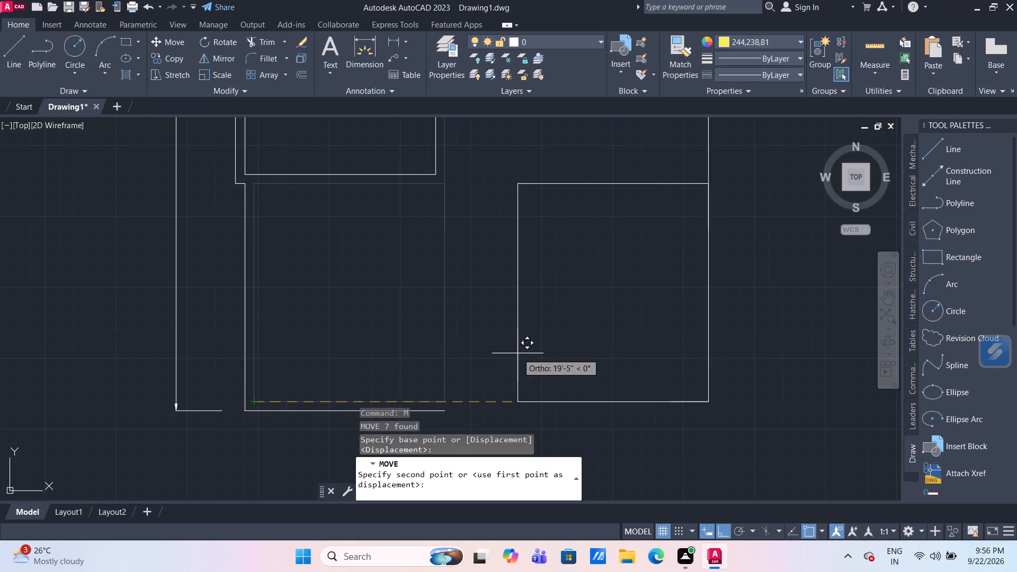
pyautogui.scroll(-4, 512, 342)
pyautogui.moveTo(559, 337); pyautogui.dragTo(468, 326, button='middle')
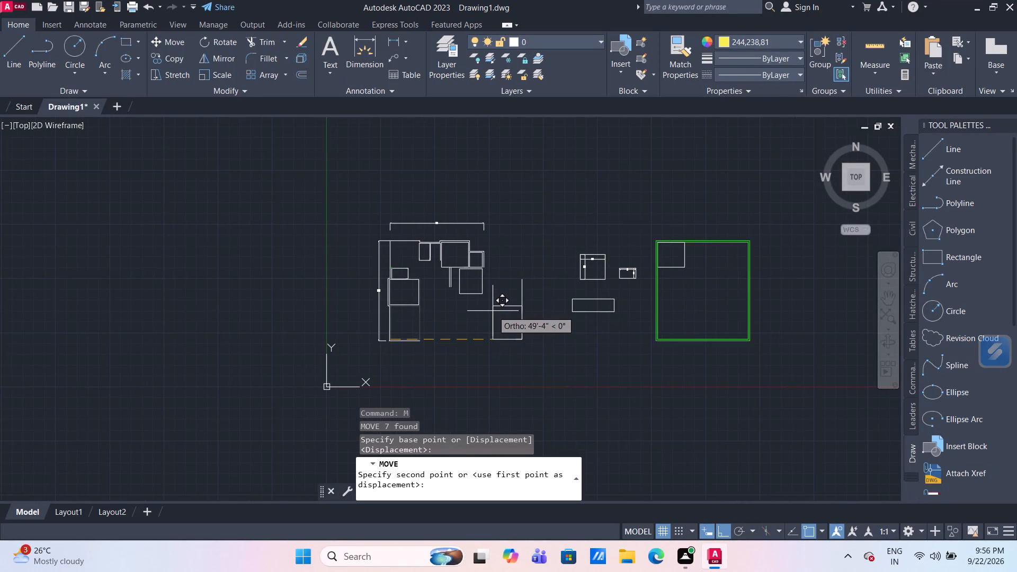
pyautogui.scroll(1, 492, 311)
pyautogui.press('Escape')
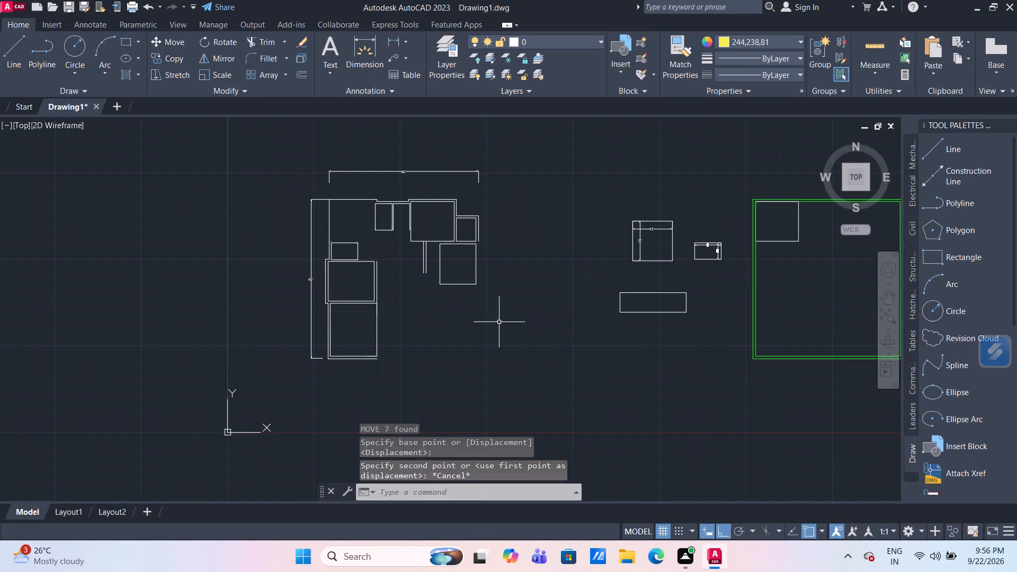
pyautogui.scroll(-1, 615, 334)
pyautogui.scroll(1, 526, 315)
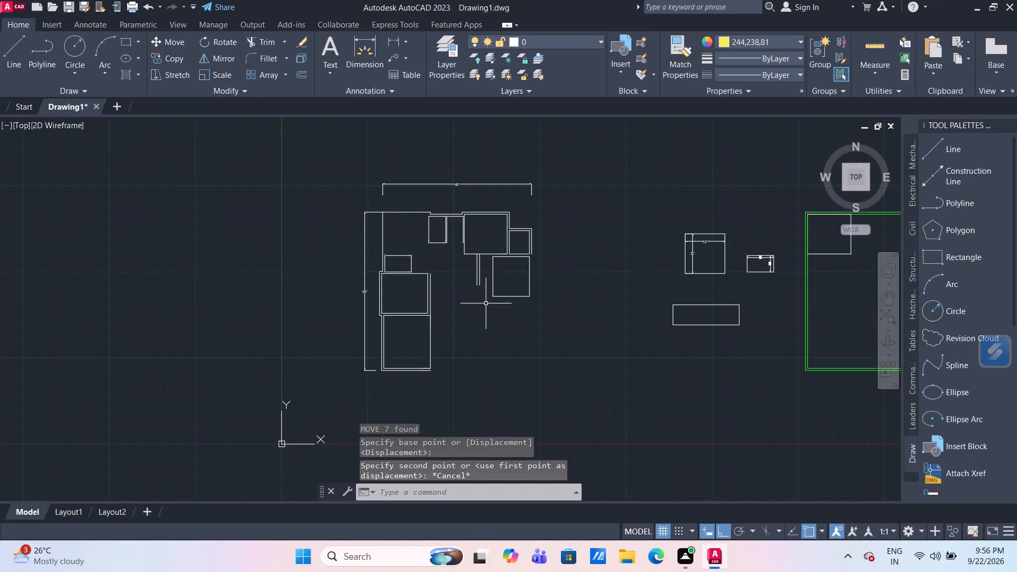
# Examine the floor plan's northwest room area and the matching room placed inside the green boundary rectangle.
pyautogui.scroll(2, 416, 248)
pyautogui.moveTo(416, 248); pyautogui.dragTo(292, 216, button='middle')
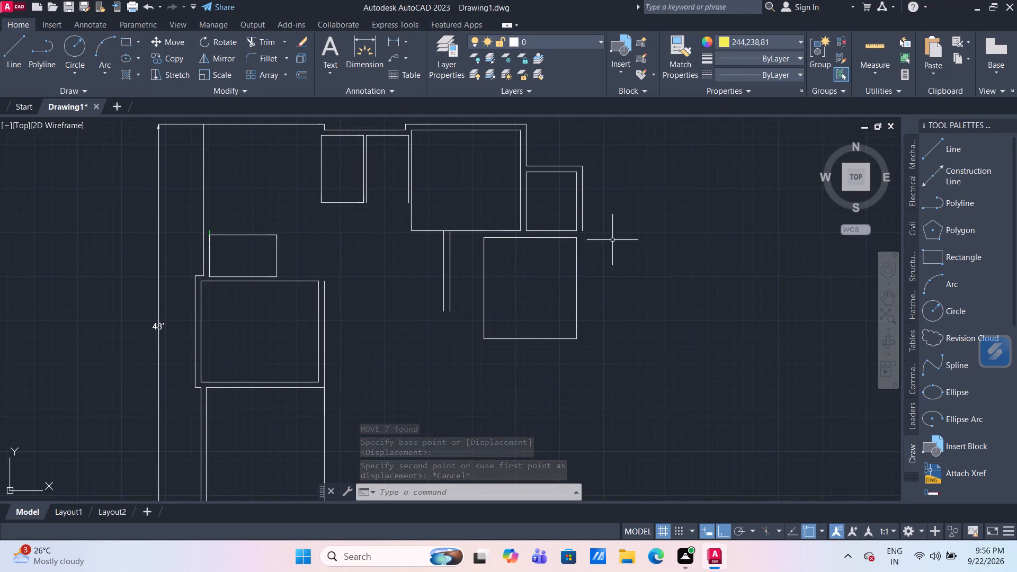
pyautogui.moveTo(612, 240); pyautogui.dragTo(442, 242, button='middle')
pyautogui.scroll(-2, 695, 292)
pyautogui.moveTo(786, 303); pyautogui.dragTo(556, 269, button='middle')
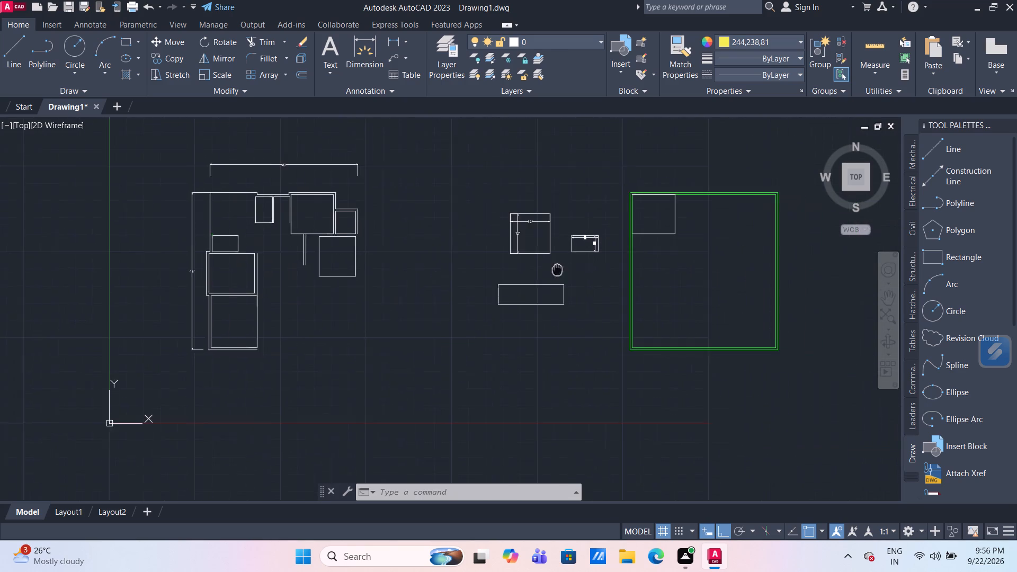
pyautogui.scroll(3, 646, 258)
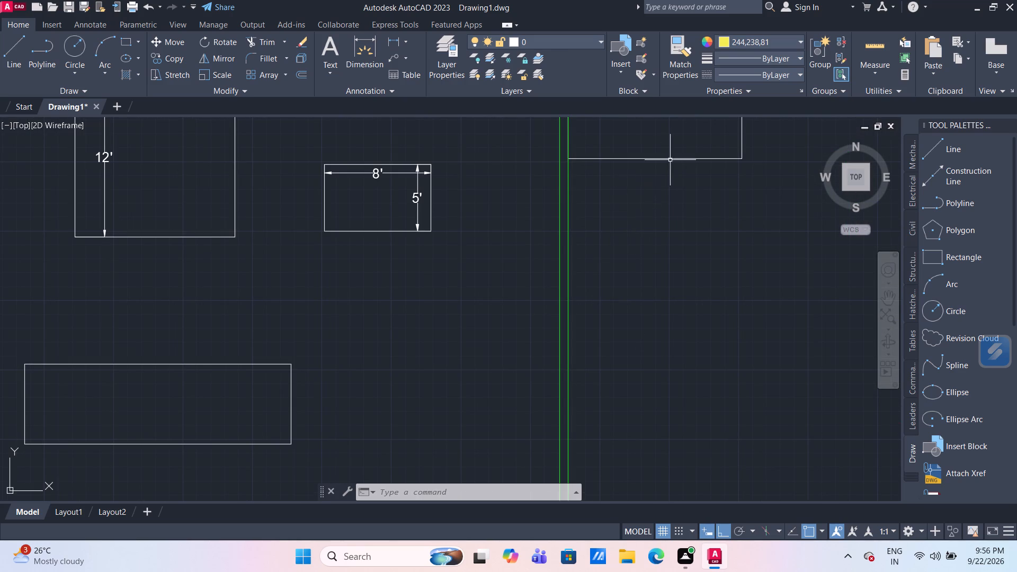
pyautogui.scroll(1, 666, 187)
pyautogui.moveTo(657, 196); pyautogui.dragTo(593, 216, button='middle')
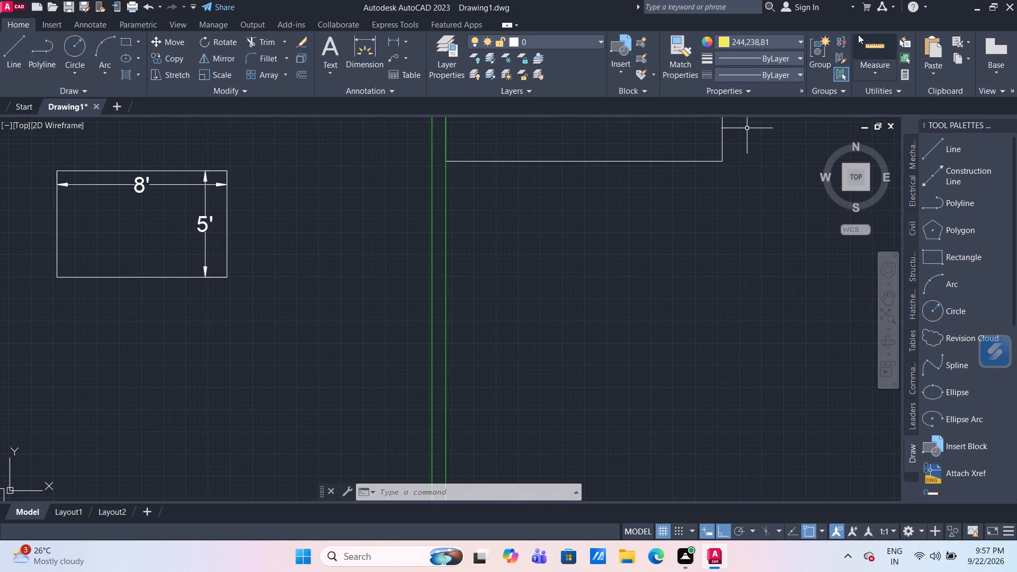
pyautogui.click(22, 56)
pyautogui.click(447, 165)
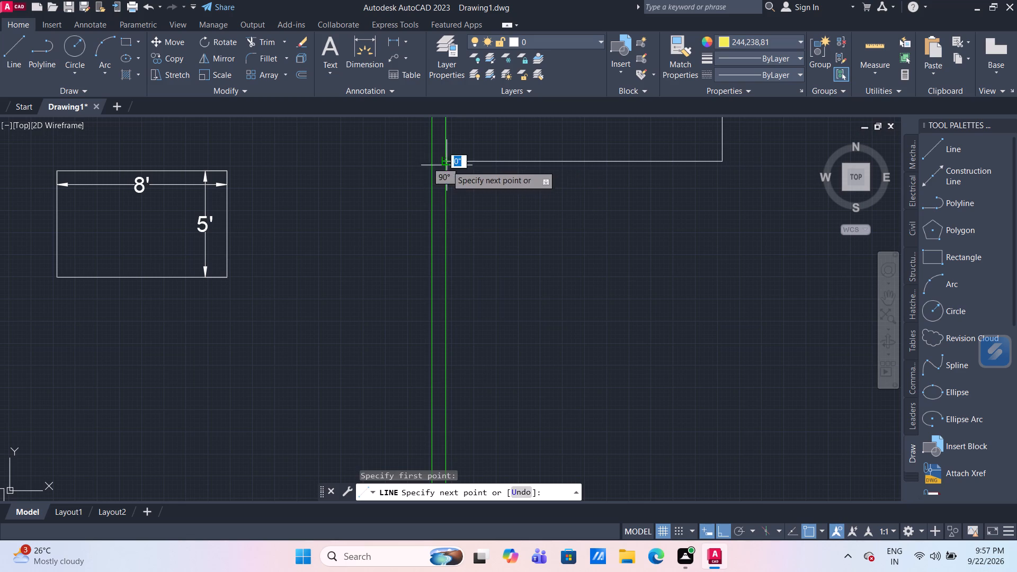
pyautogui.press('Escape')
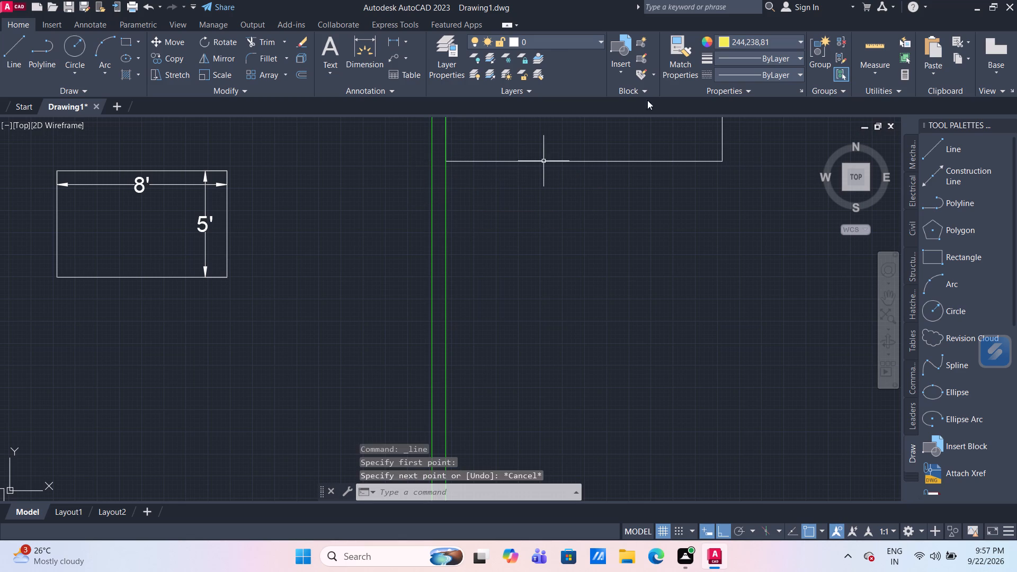
# Set the current object colour to red 237,31,36 and draw a 6" line south from the re-placed northwest room's southwest corner.
pyautogui.click(770, 40)
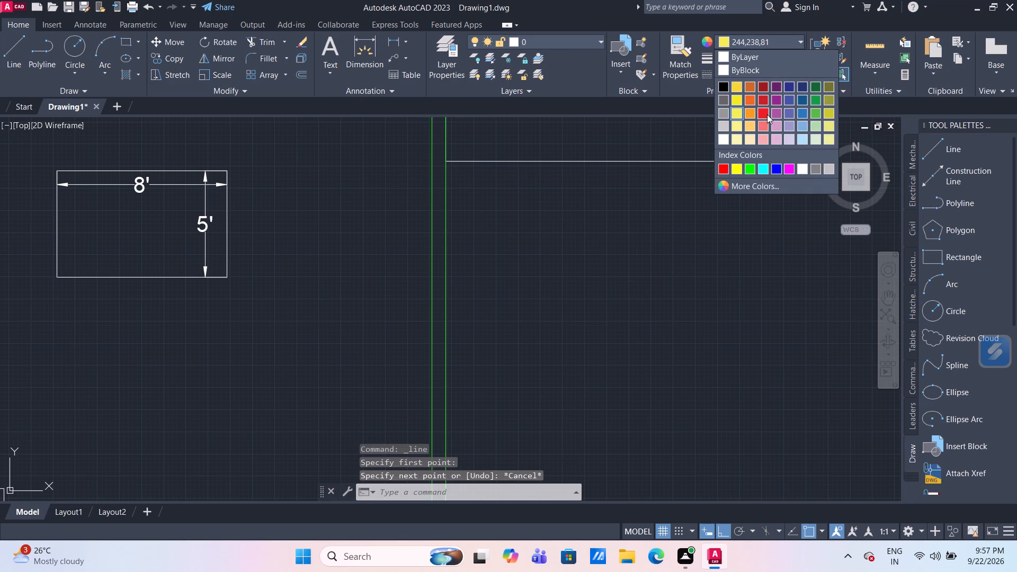
pyautogui.click(765, 114)
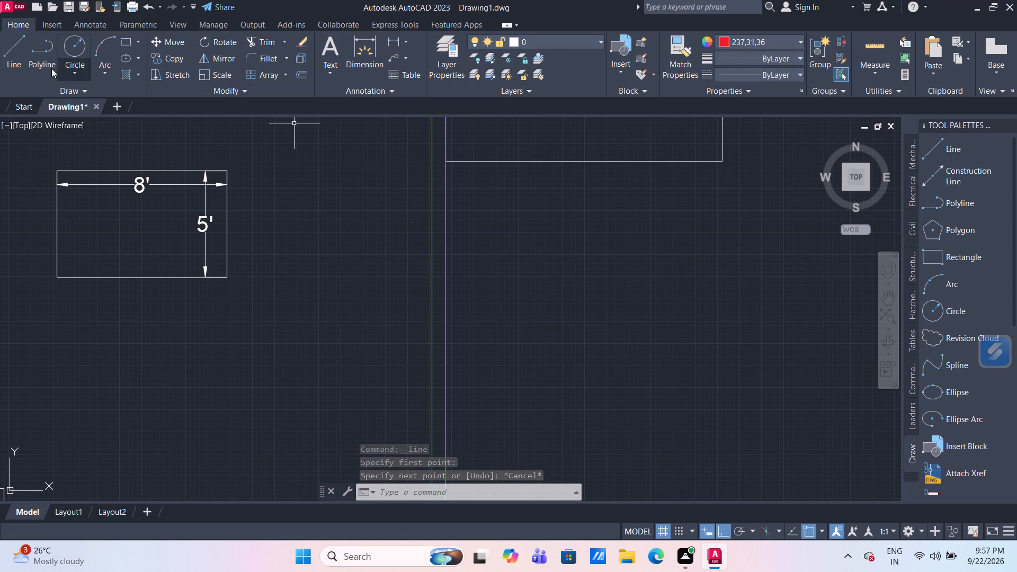
pyautogui.click(17, 58)
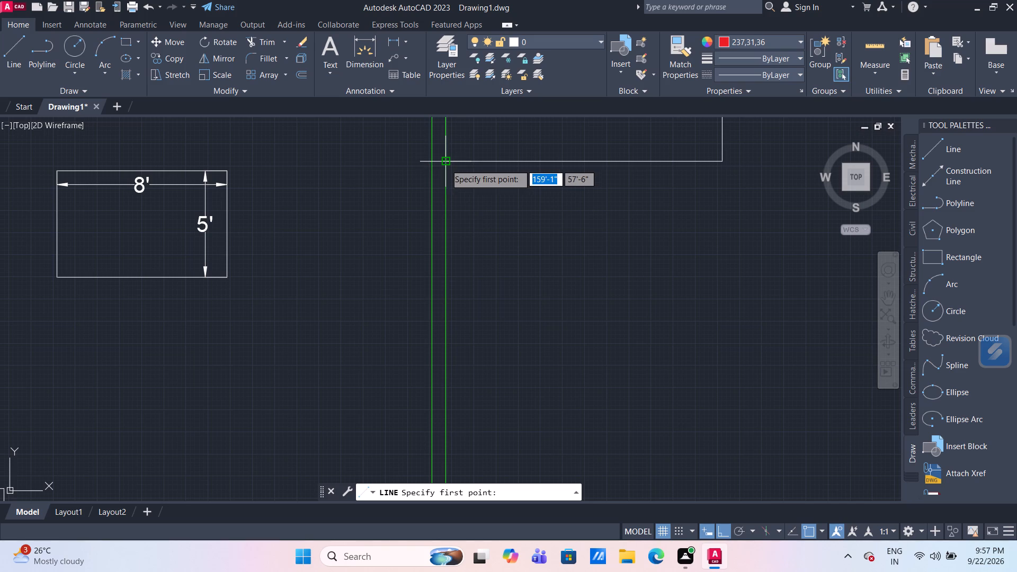
pyautogui.moveTo(445, 164); pyautogui.dragTo(449, 179)
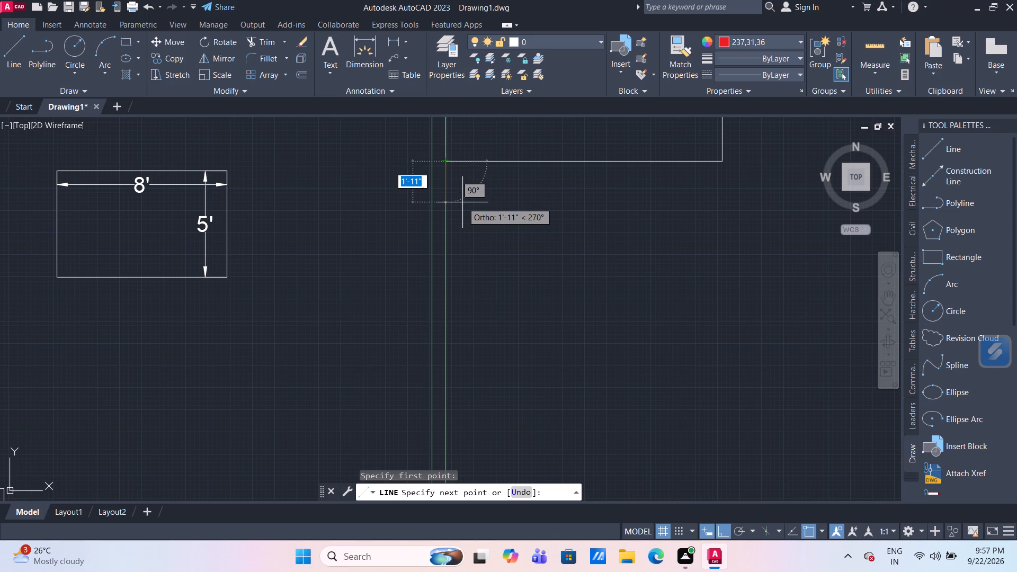
pyautogui.write('6"')
pyautogui.press('Return')
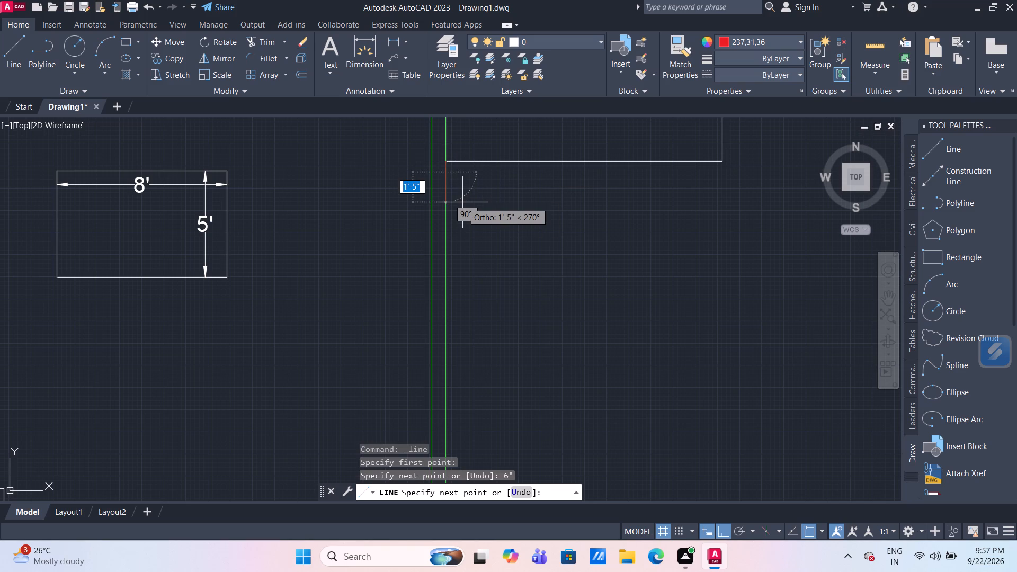
pyautogui.press('Escape')
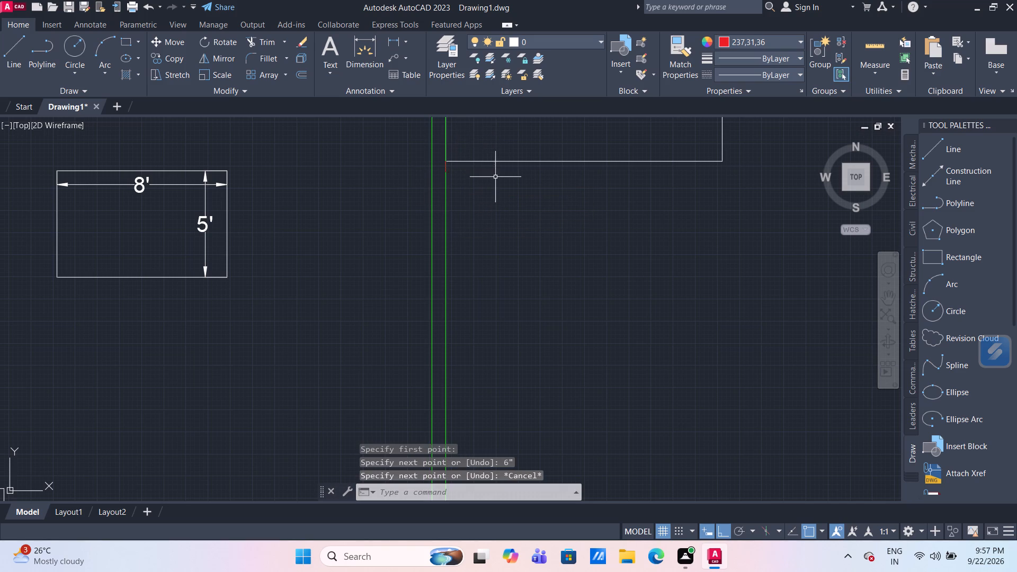
# Move the floor plan's small west room outline so its northwest corner meets the south end of the red 6" line inside the boundary.
pyautogui.scroll(-1, 495, 177)
pyautogui.scroll(-3, 443, 220)
pyautogui.moveTo(183, 227); pyautogui.dragTo(229, 228, button='middle')
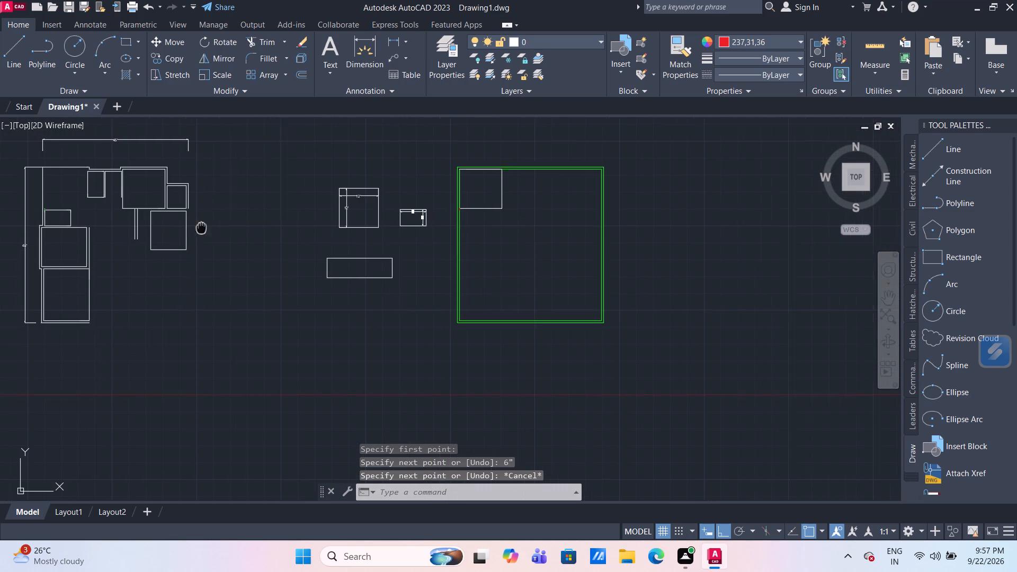
pyautogui.moveTo(229, 228); pyautogui.dragTo(352, 221, button='middle')
pyautogui.scroll(4, 232, 217)
pyautogui.moveTo(249, 218); pyautogui.dragTo(314, 244, button='middle')
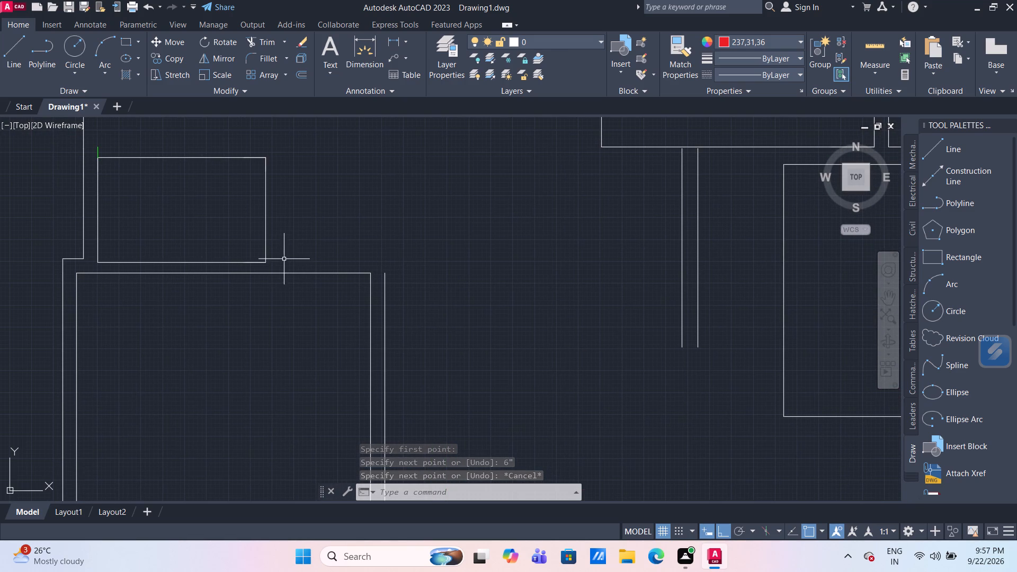
pyautogui.click(273, 267)
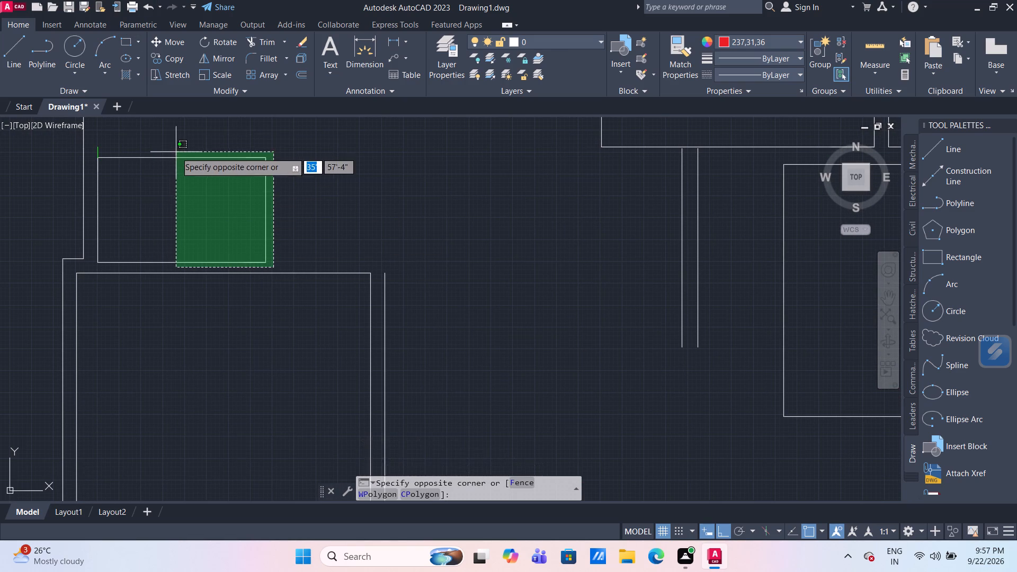
pyautogui.scroll(-1, 160, 143)
pyautogui.moveTo(158, 149); pyautogui.dragTo(300, 199, button='middle')
pyautogui.scroll(1, 283, 201)
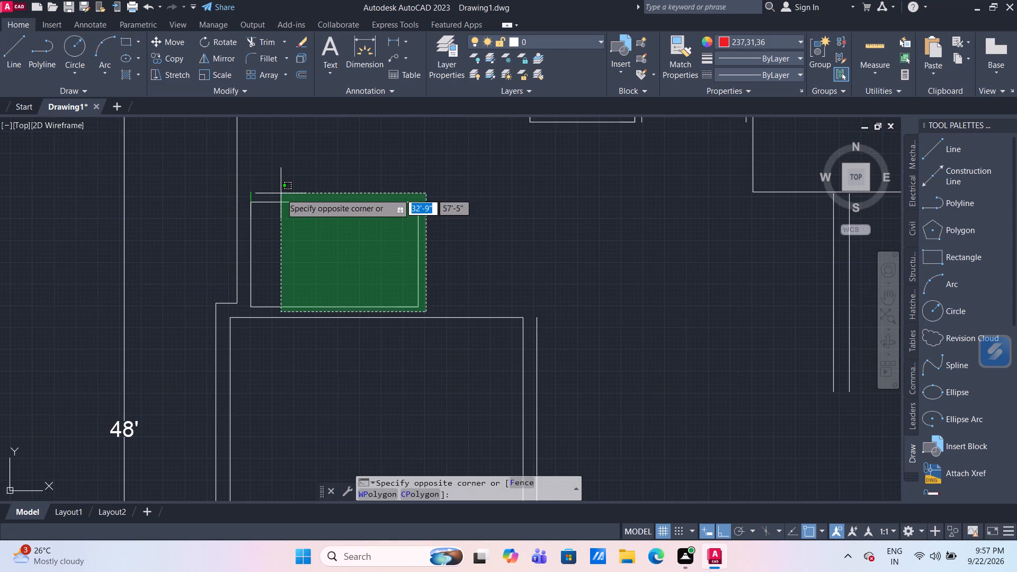
pyautogui.click(280, 193)
pyautogui.click(249, 236)
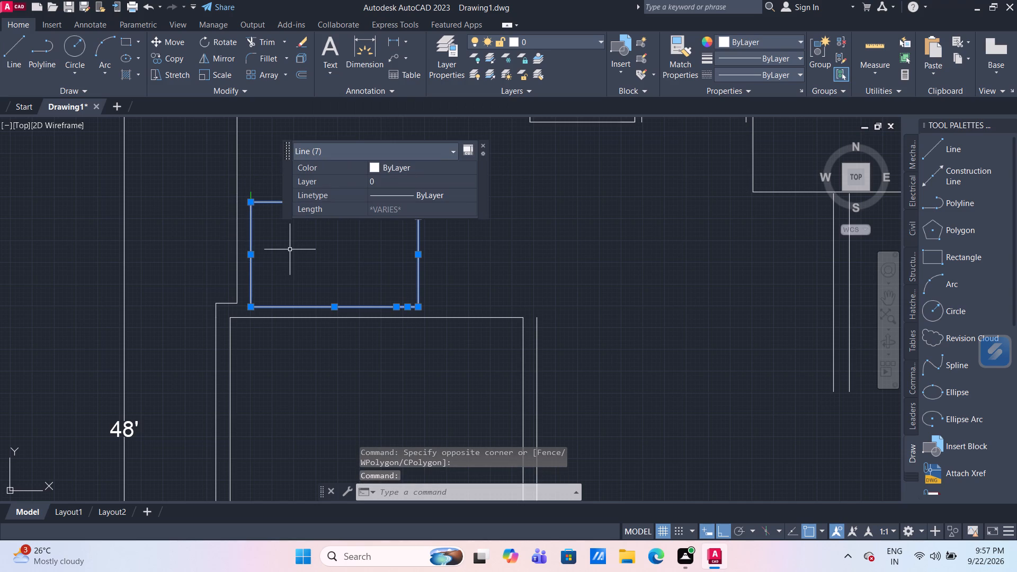
pyautogui.press('m')
pyautogui.press('Return')
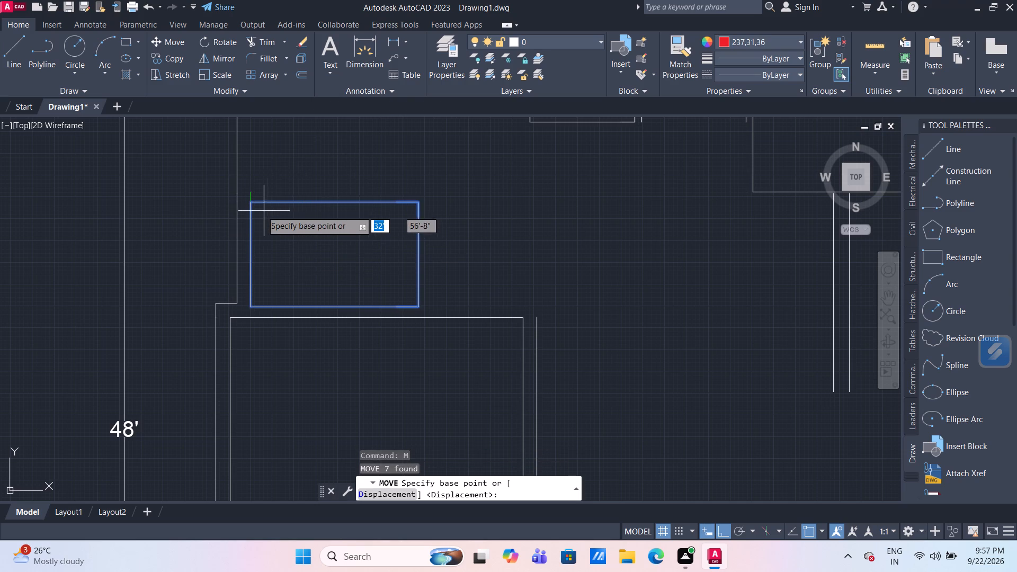
pyautogui.scroll(3, 258, 211)
pyautogui.moveTo(223, 179); pyautogui.dragTo(228, 182)
pyautogui.scroll(-2, 573, 208)
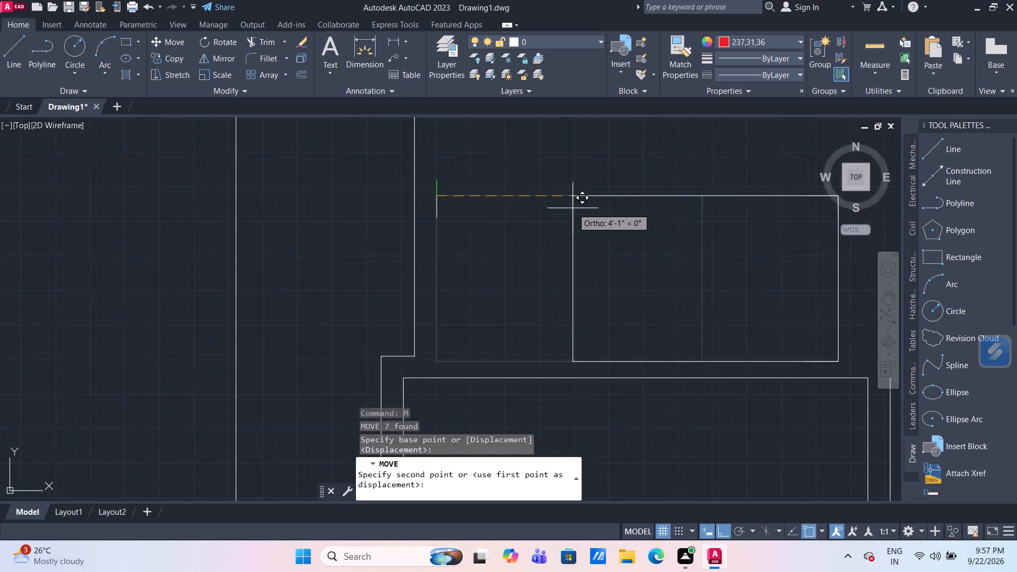
pyautogui.scroll(-2, 573, 208)
pyautogui.moveTo(694, 207); pyautogui.dragTo(537, 207, button='middle')
pyautogui.scroll(-2, 508, 218)
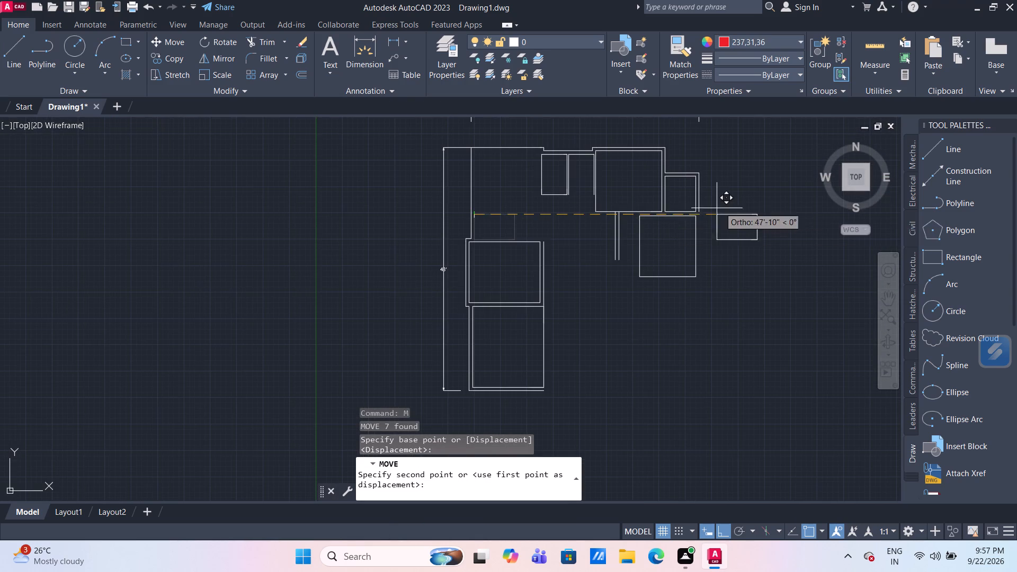
pyautogui.moveTo(729, 207); pyautogui.dragTo(543, 203, button='middle')
pyautogui.scroll(1, 787, 220)
pyautogui.moveTo(787, 220); pyautogui.dragTo(588, 225, button='middle')
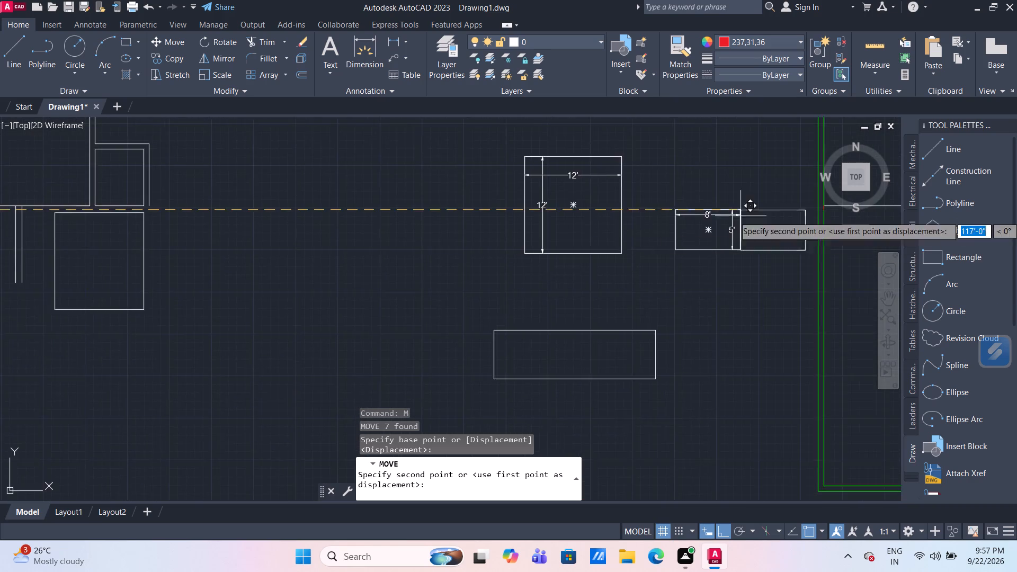
pyautogui.scroll(-2, 741, 216)
pyautogui.moveTo(777, 225); pyautogui.dragTo(651, 207, button='middle')
pyautogui.scroll(3, 704, 206)
pyautogui.middleClick(505, 163)
pyautogui.scroll(2, 505, 163)
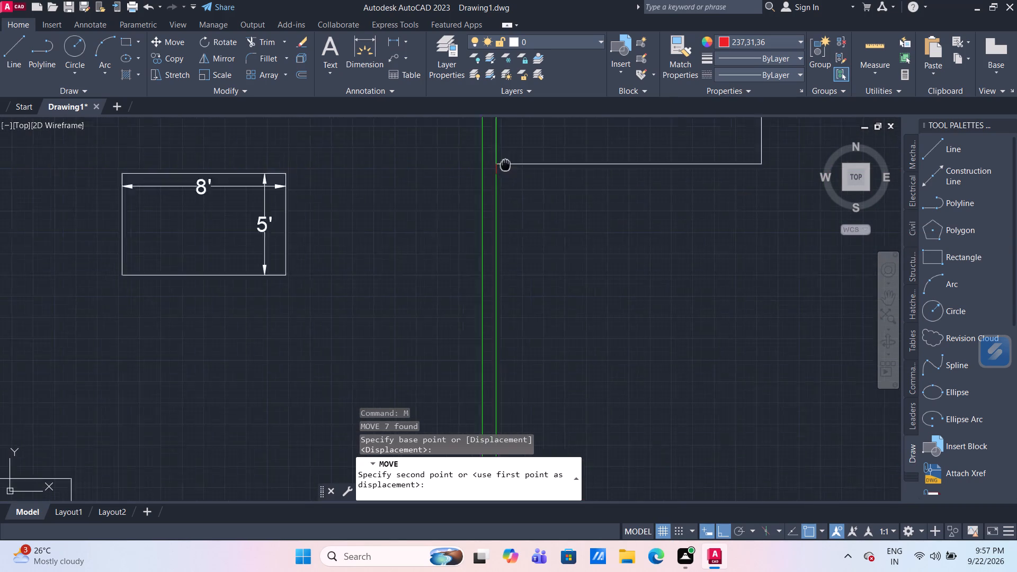
pyautogui.scroll(2, 504, 171)
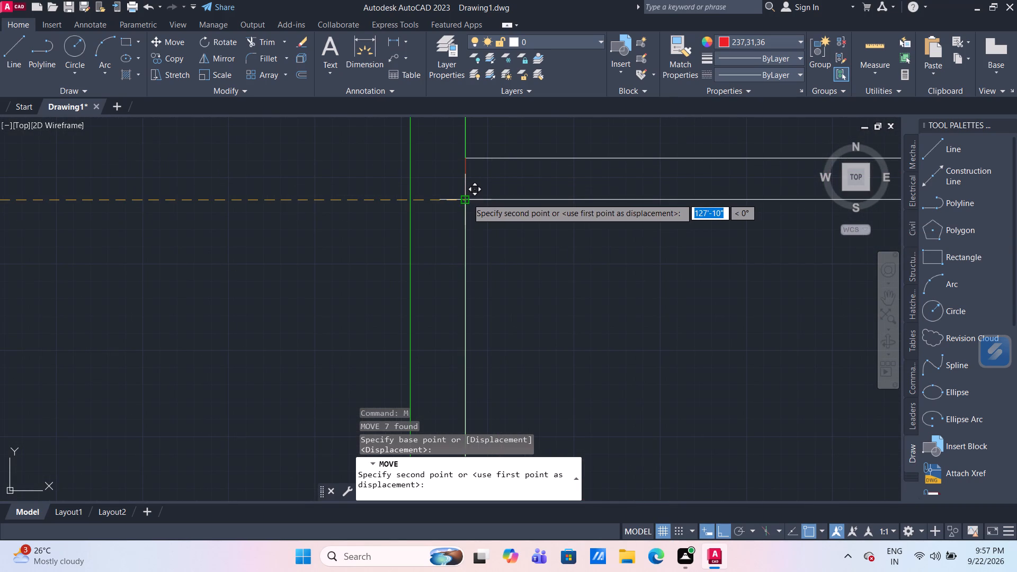
pyautogui.click(467, 198)
# Draw a 6" red line south from the re-placed small room's southwest corner along the inner green wall line.
pyautogui.scroll(-3, 590, 239)
pyautogui.moveTo(639, 271); pyautogui.dragTo(598, 218, button='middle')
pyautogui.scroll(-1, 640, 271)
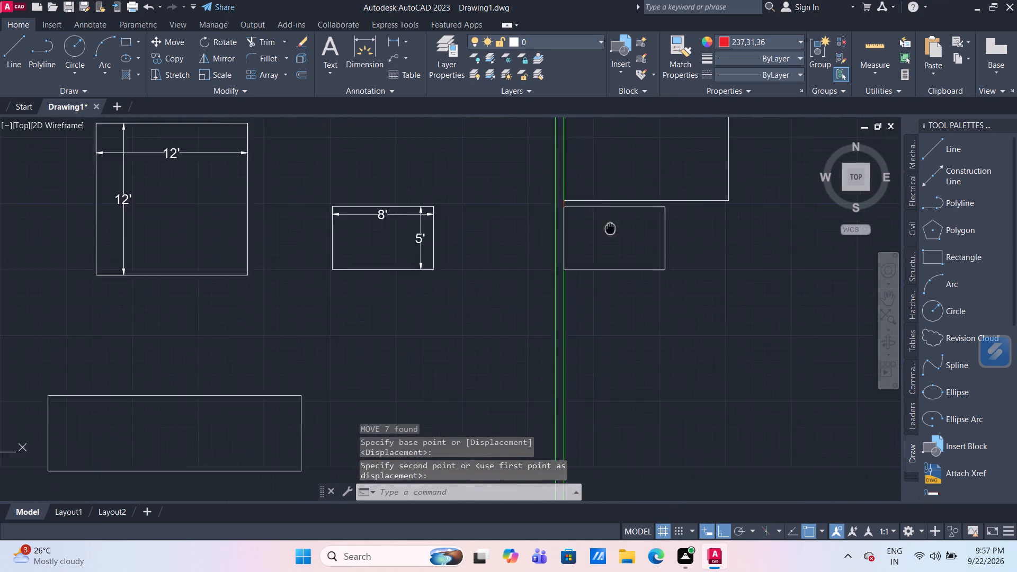
pyautogui.moveTo(598, 218); pyautogui.dragTo(596, 216, button='middle')
pyautogui.scroll(-1, 620, 299)
pyautogui.moveTo(620, 299); pyautogui.dragTo(604, 243, button='middle')
pyautogui.scroll(-1, 566, 215)
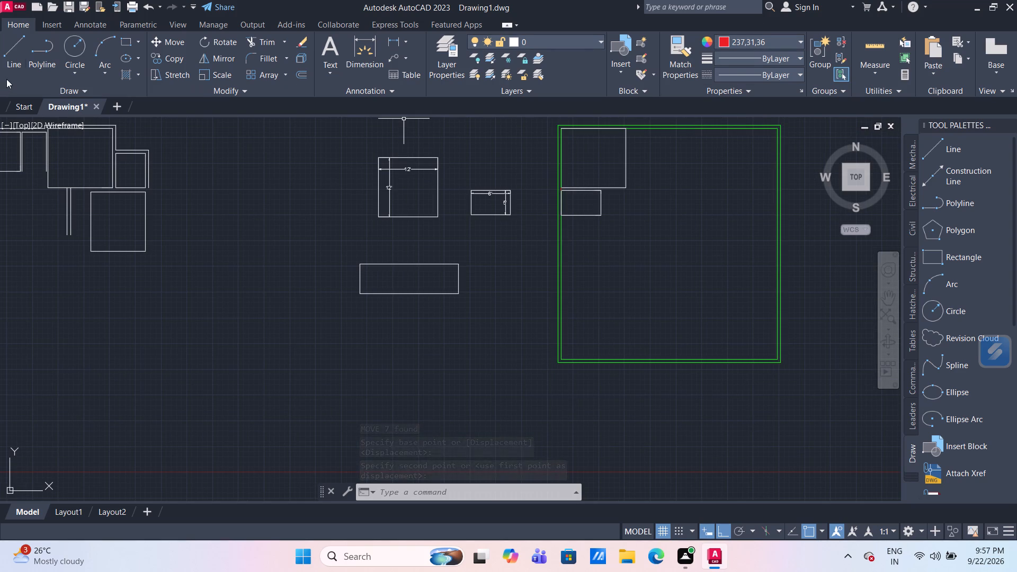
pyautogui.click(19, 50)
pyautogui.scroll(2, 469, 195)
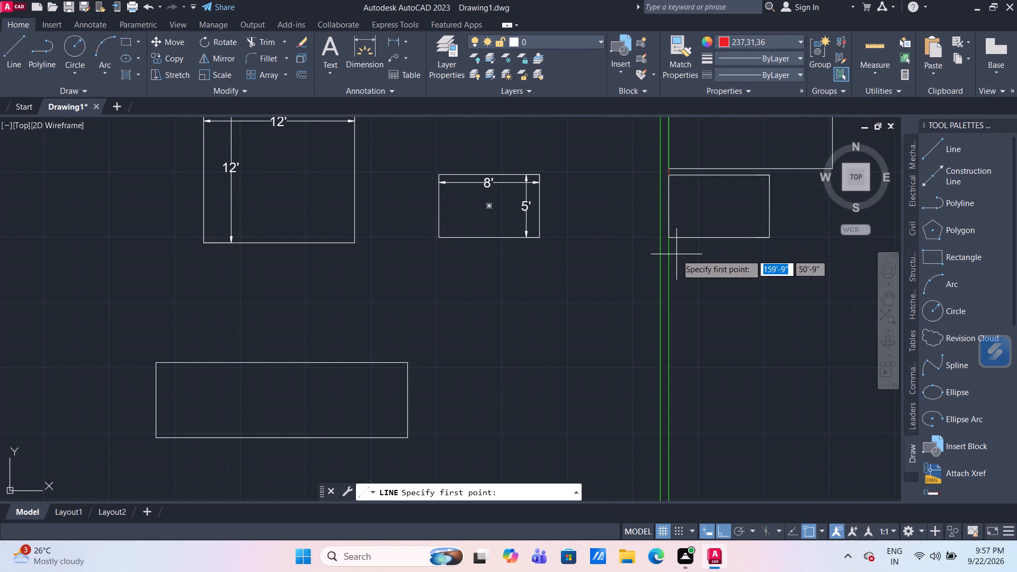
pyautogui.scroll(2, 676, 236)
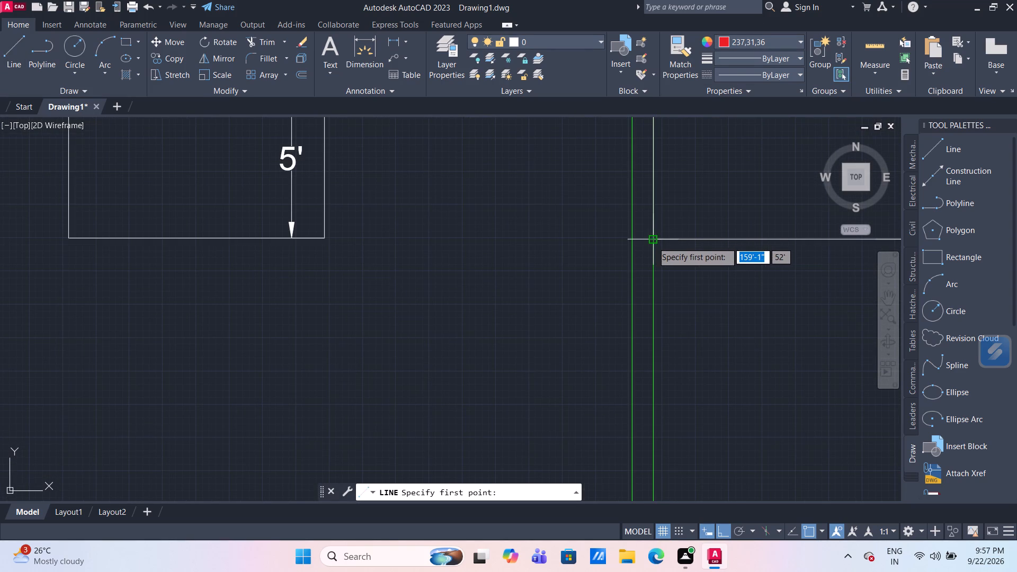
pyautogui.moveTo(653, 242); pyautogui.dragTo(654, 247)
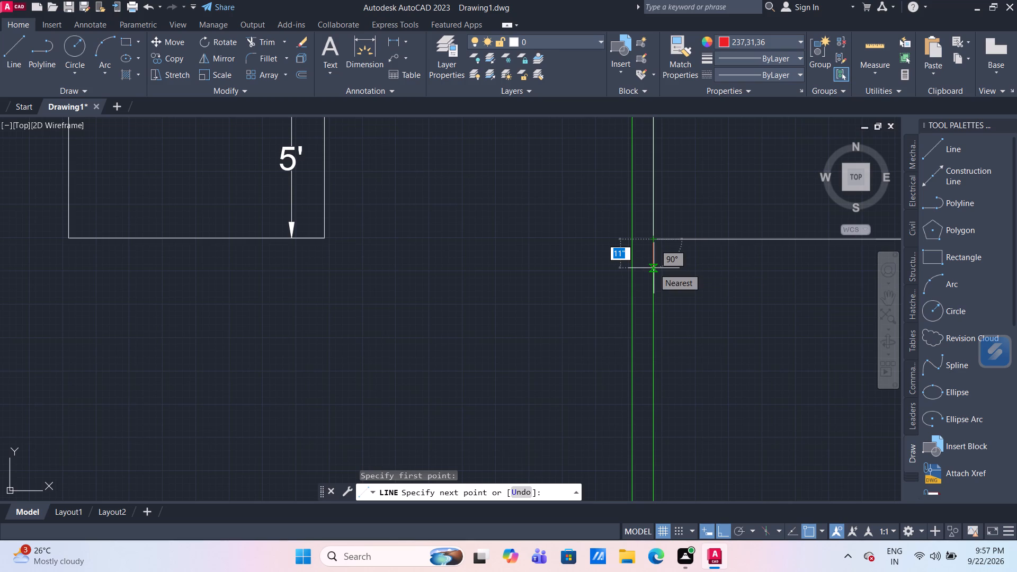
pyautogui.press('6')
pyautogui.hotkey('shift', '"')
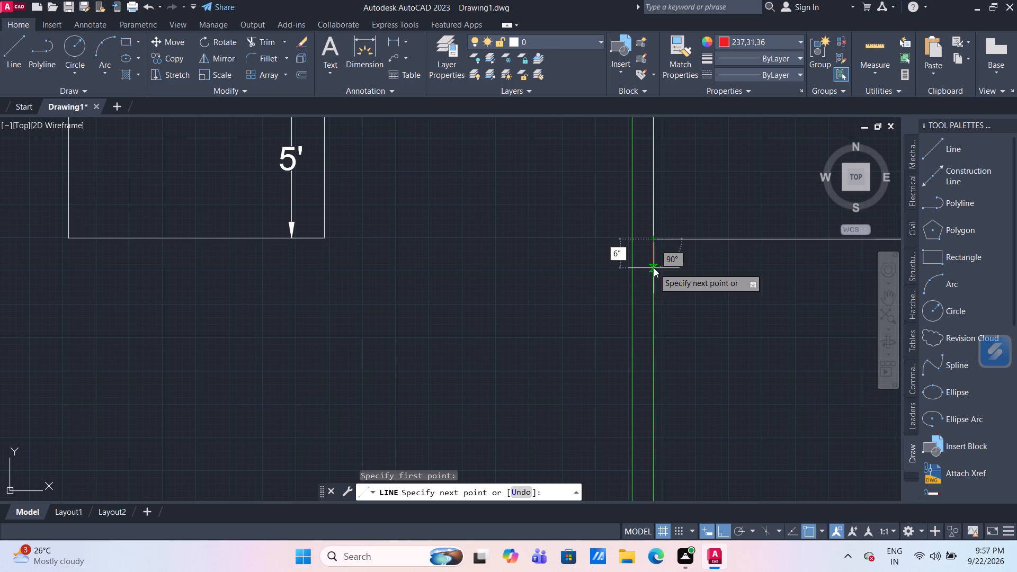
pyautogui.press('Return')
pyautogui.press('Return')
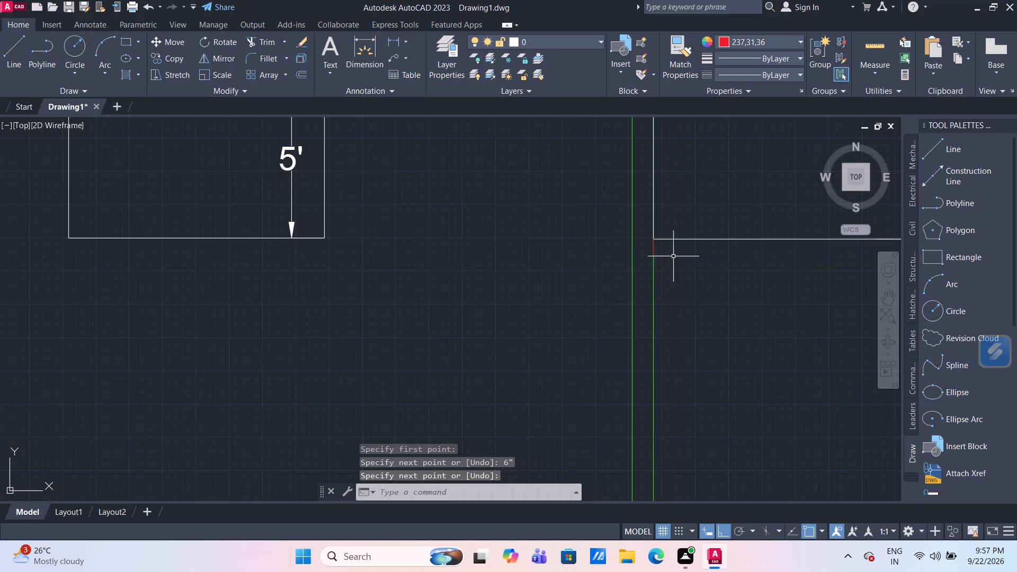
# Dimension the short red line below the small room's southwest corner, placing the dimension just west of it.
pyautogui.scroll(2, 673, 254)
pyautogui.moveTo(667, 253); pyautogui.dragTo(572, 248, button='middle')
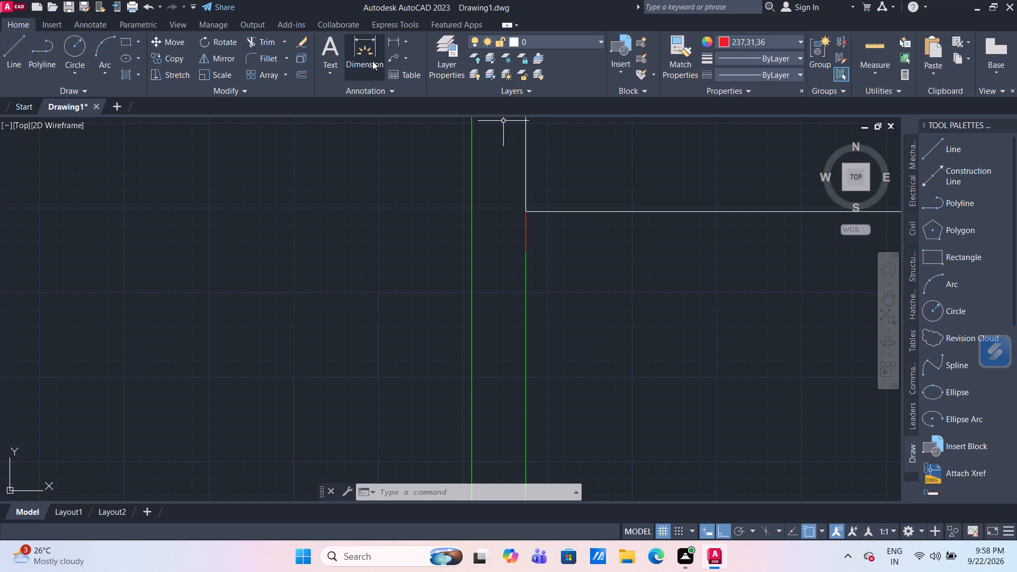
pyautogui.moveTo(372, 61); pyautogui.dragTo(383, 74)
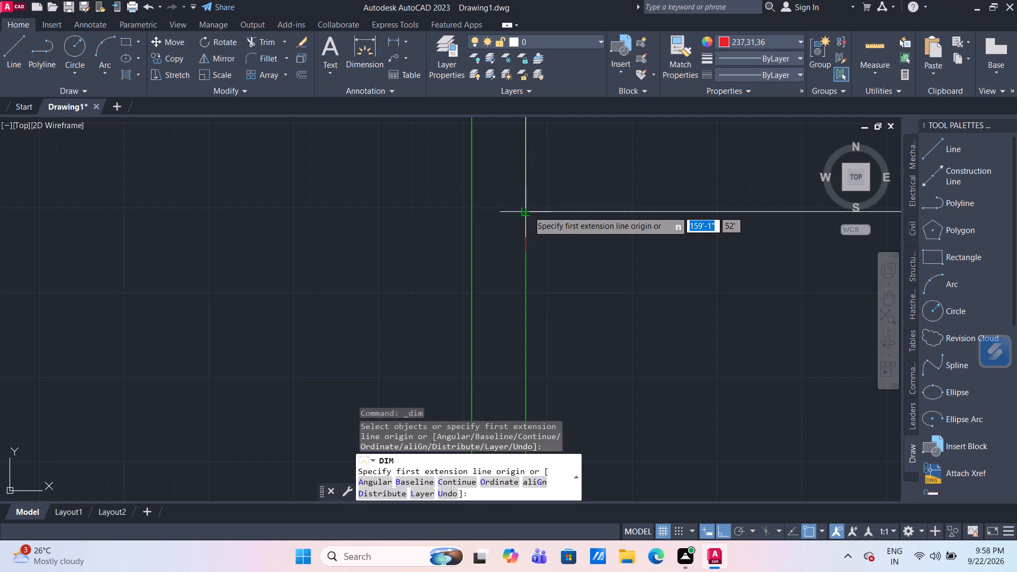
pyautogui.moveTo(528, 211); pyautogui.dragTo(529, 216)
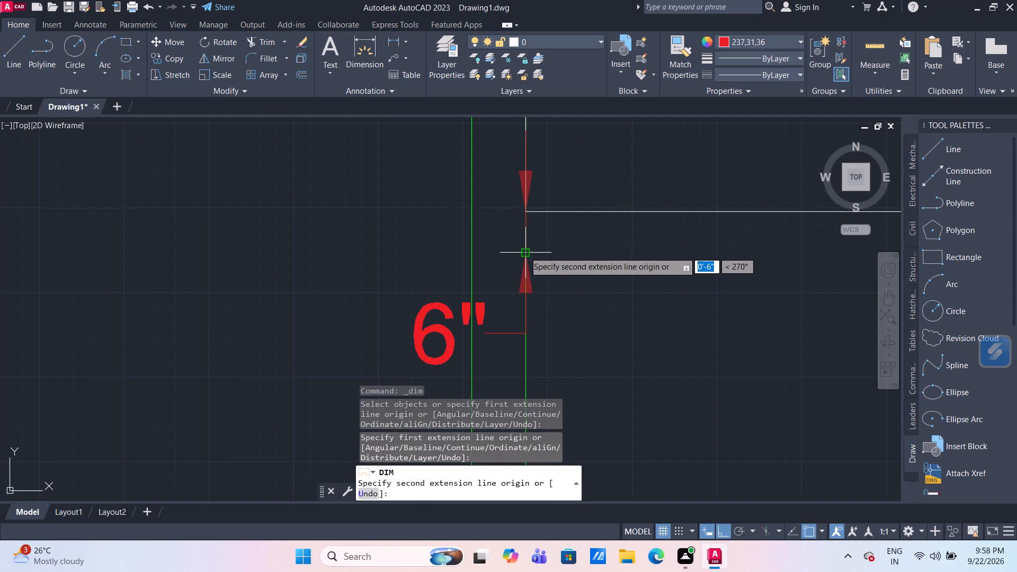
pyautogui.click(524, 252)
pyautogui.click(497, 261)
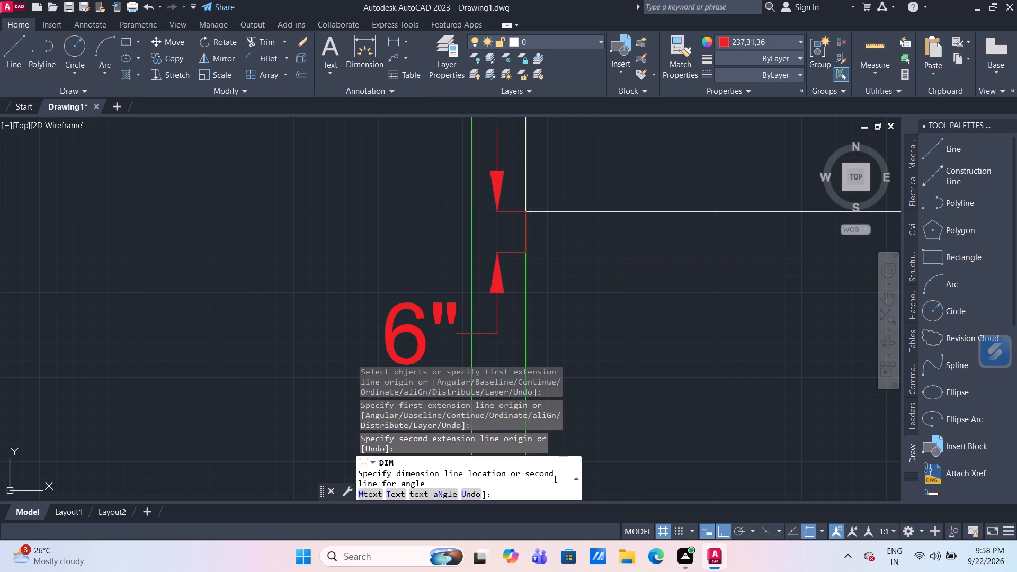
pyautogui.scroll(-2, 588, 253)
pyautogui.scroll(-2, 529, 289)
pyautogui.moveTo(489, 291); pyautogui.dragTo(499, 263, button='middle')
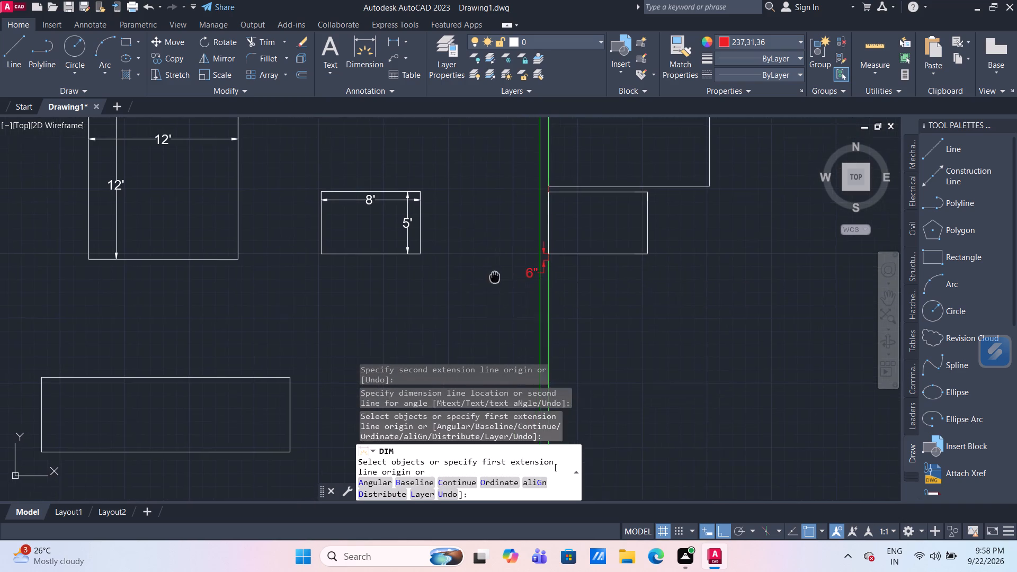
# Move the inner outline of the floor plan's middle west room so its northwest corner meets the dimensioned 6" red line's south end inside the boundary.
pyautogui.moveTo(499, 263); pyautogui.dragTo(513, 220, button='middle')
pyautogui.moveTo(137, 169); pyautogui.dragTo(239, 211, button='middle')
pyautogui.scroll(-4, 239, 211)
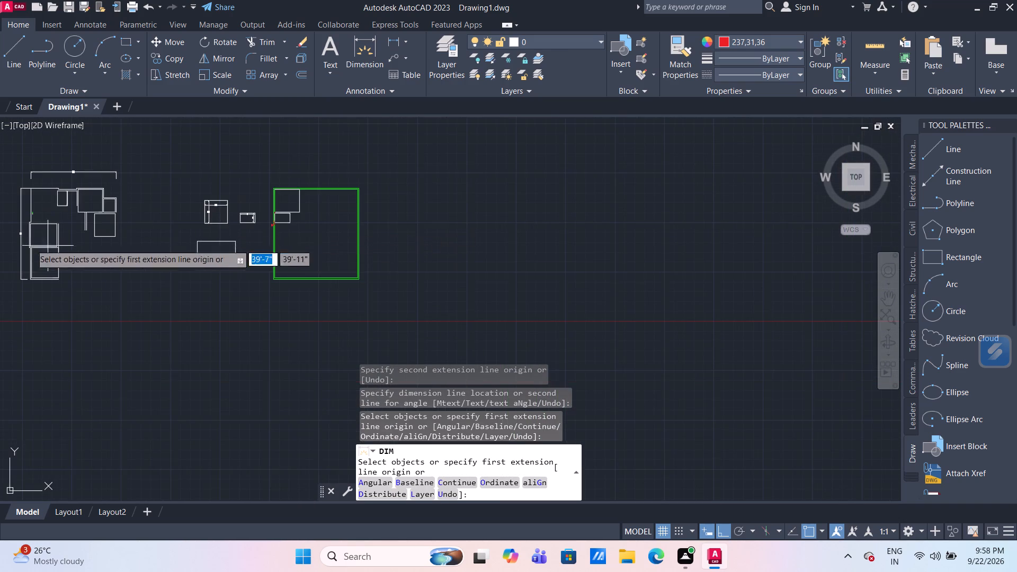
pyautogui.scroll(2, 29, 242)
pyautogui.moveTo(57, 226); pyautogui.dragTo(217, 222, button='middle')
pyautogui.scroll(-1, 77, 227)
pyautogui.scroll(3, 215, 228)
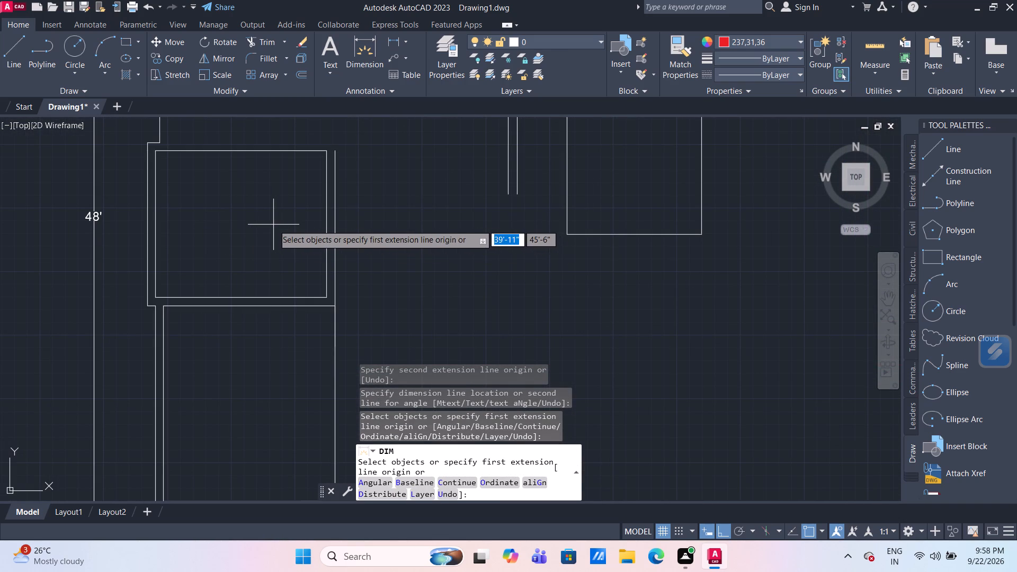
pyautogui.press('Escape')
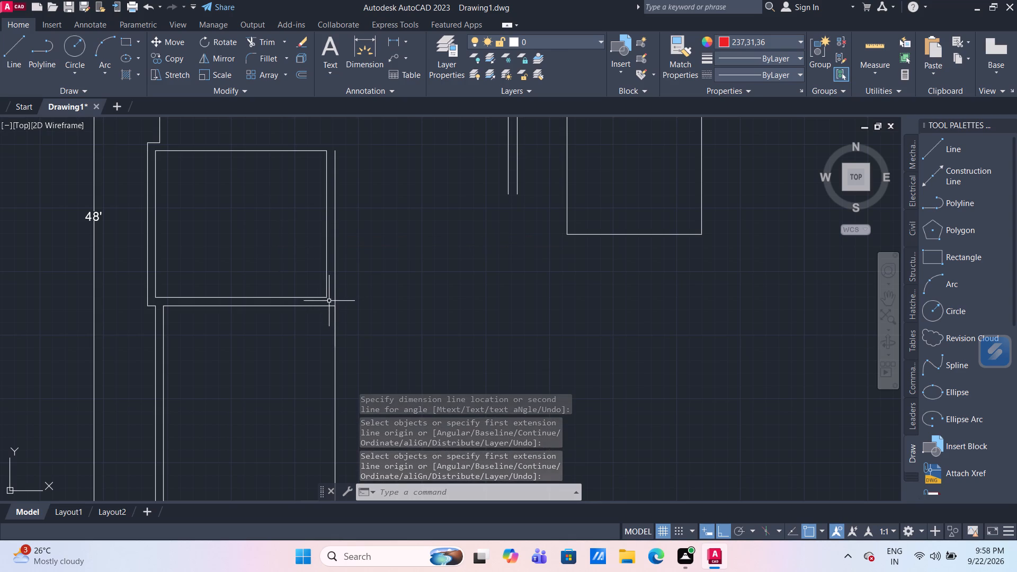
pyautogui.moveTo(331, 302); pyautogui.dragTo(329, 296)
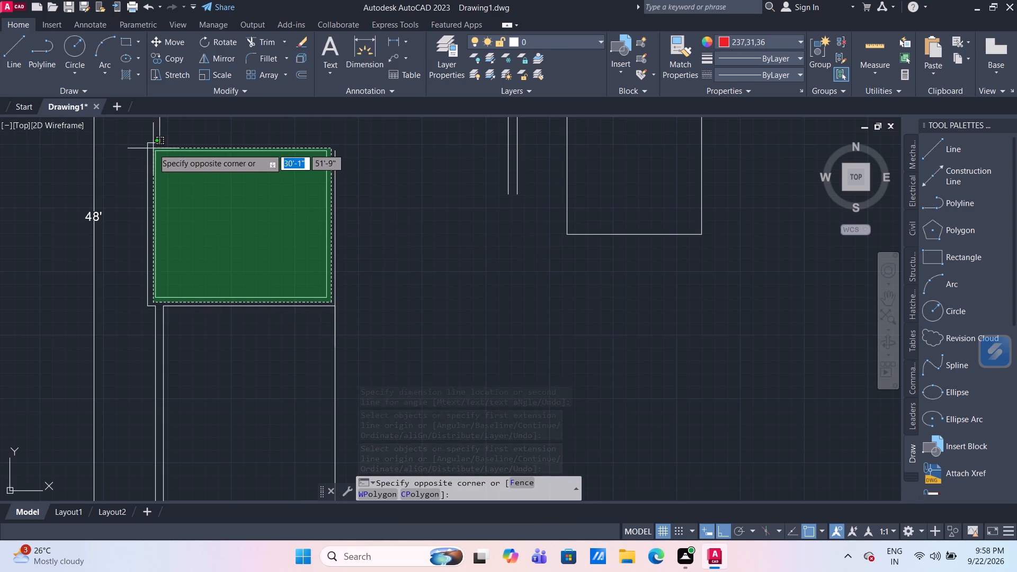
pyautogui.click(151, 148)
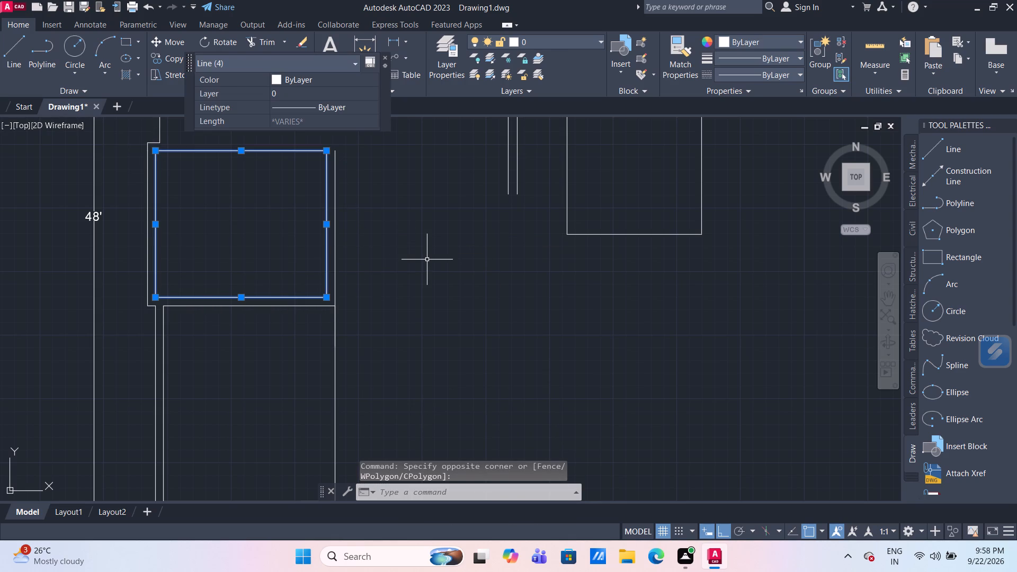
pyautogui.press('m')
pyautogui.press('Return')
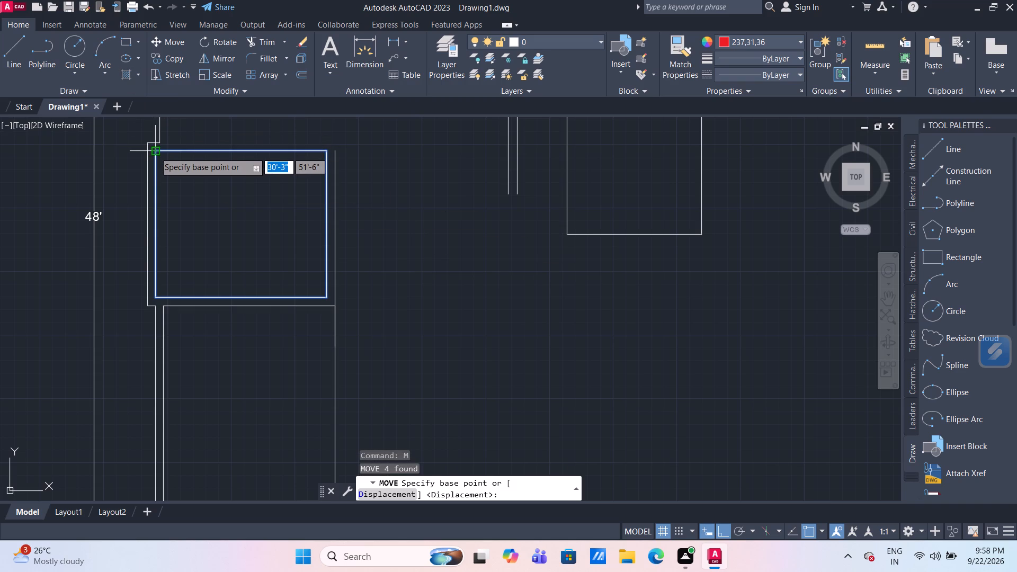
pyautogui.moveTo(155, 152); pyautogui.dragTo(175, 155)
pyautogui.scroll(-4, 422, 169)
pyautogui.moveTo(492, 162); pyautogui.dragTo(385, 180, button='middle')
pyautogui.scroll(1, 573, 195)
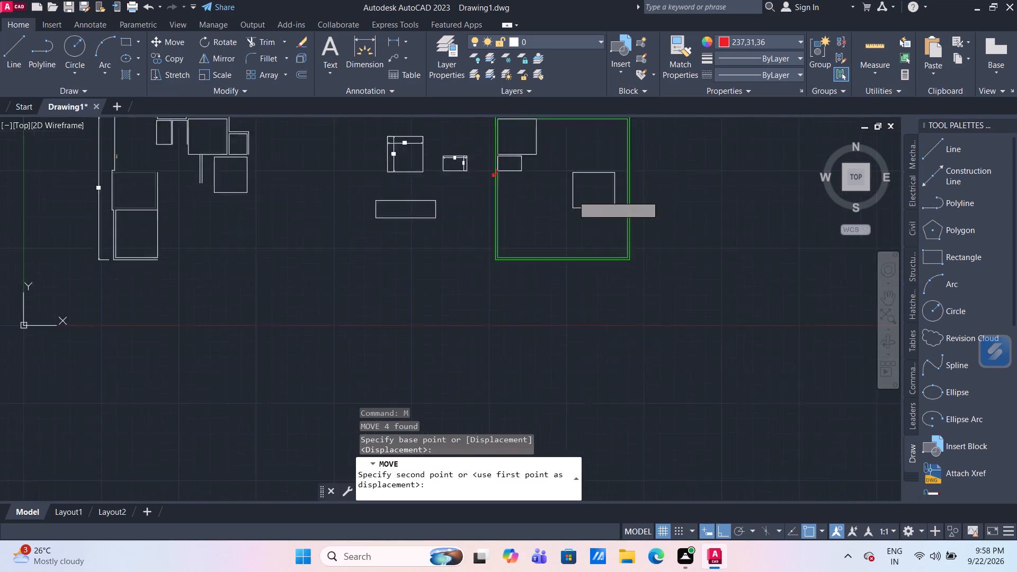
pyautogui.scroll(3, 573, 195)
pyautogui.moveTo(459, 180); pyautogui.dragTo(496, 338, button='middle')
pyautogui.scroll(4, 346, 266)
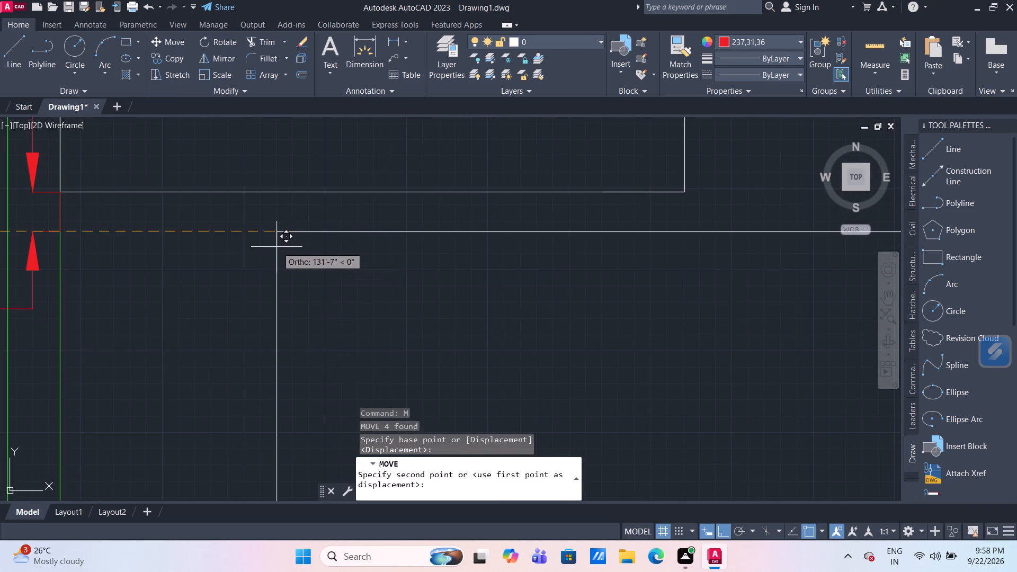
pyautogui.moveTo(276, 247); pyautogui.dragTo(513, 300, button='middle')
pyautogui.scroll(2, 332, 293)
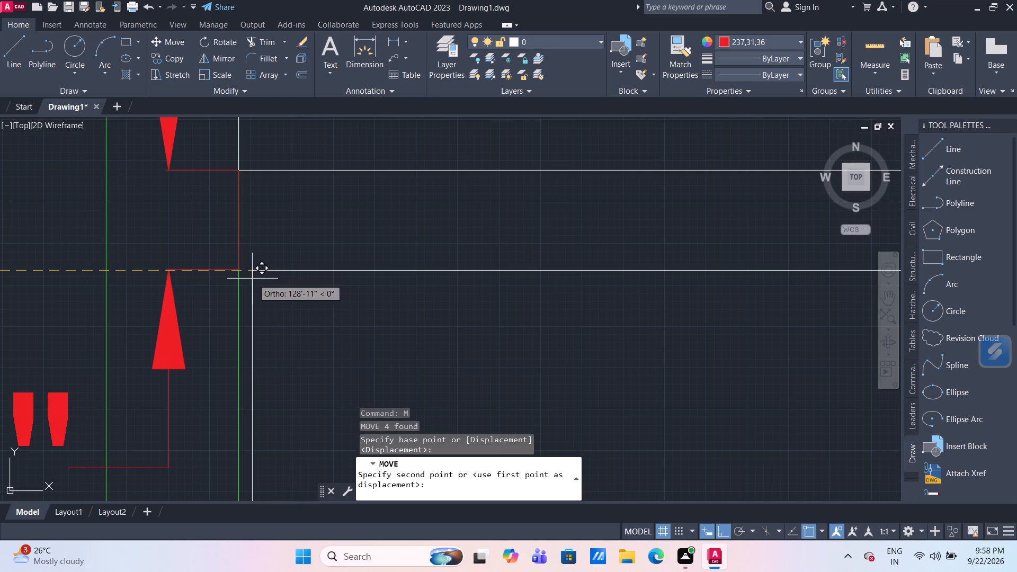
pyautogui.click(238, 273)
# Draw a red line about 6' south from the northwest room's southeast corner, perpendicular to the north edge of the room just placed.
pyautogui.scroll(-3, 335, 301)
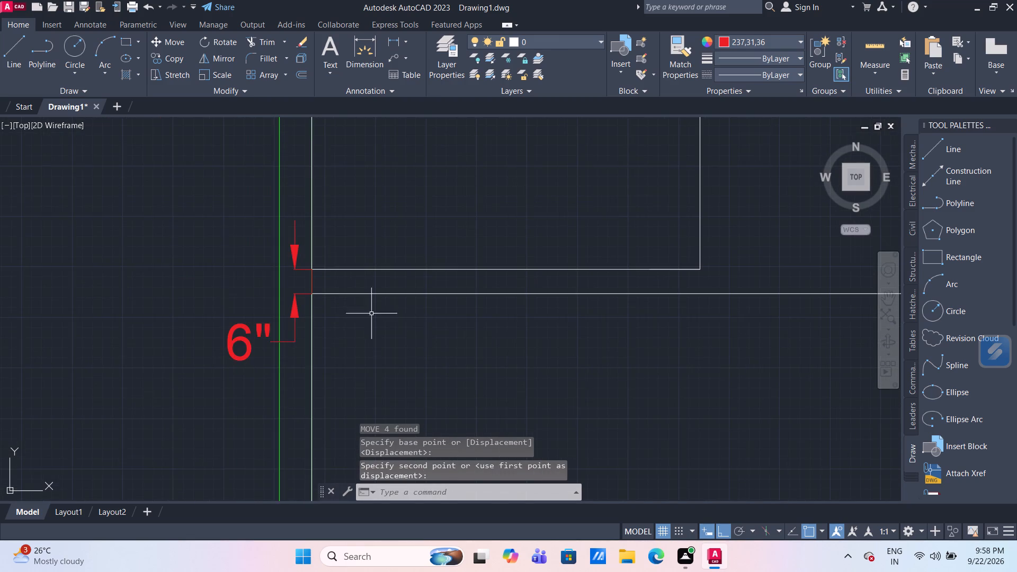
pyautogui.moveTo(439, 327); pyautogui.dragTo(378, 210, button='middle')
pyautogui.scroll(-3, 378, 210)
pyautogui.moveTo(403, 288); pyautogui.dragTo(381, 253, button='middle')
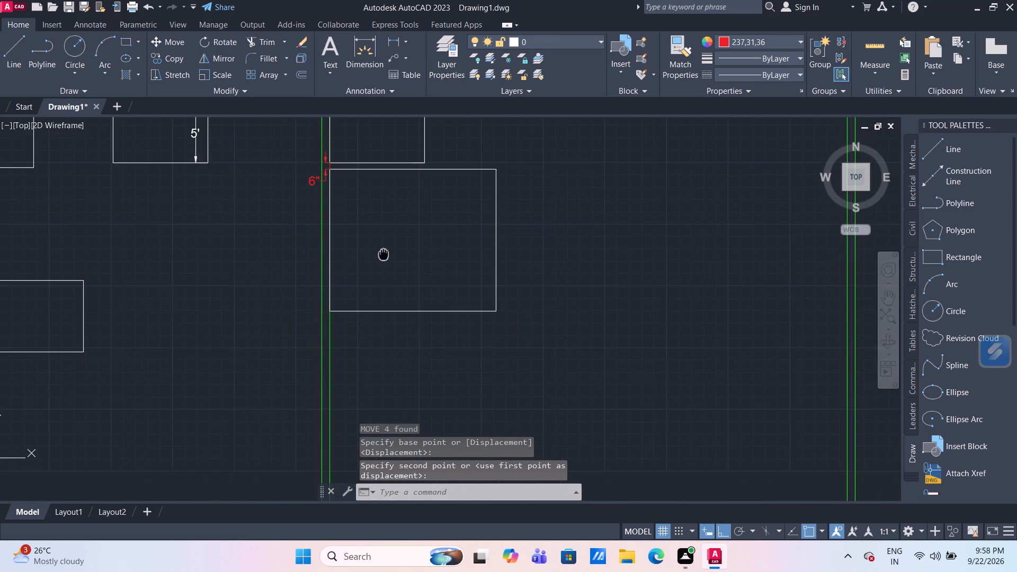
pyautogui.moveTo(381, 253); pyautogui.dragTo(381, 272, button='middle')
pyautogui.moveTo(478, 253); pyautogui.dragTo(471, 302, button='middle')
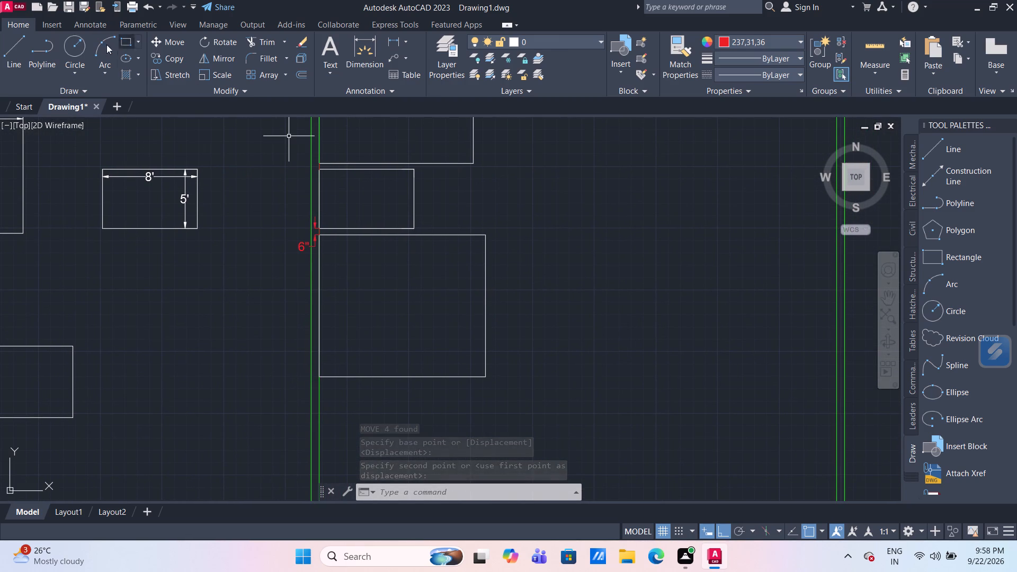
pyautogui.click(17, 60)
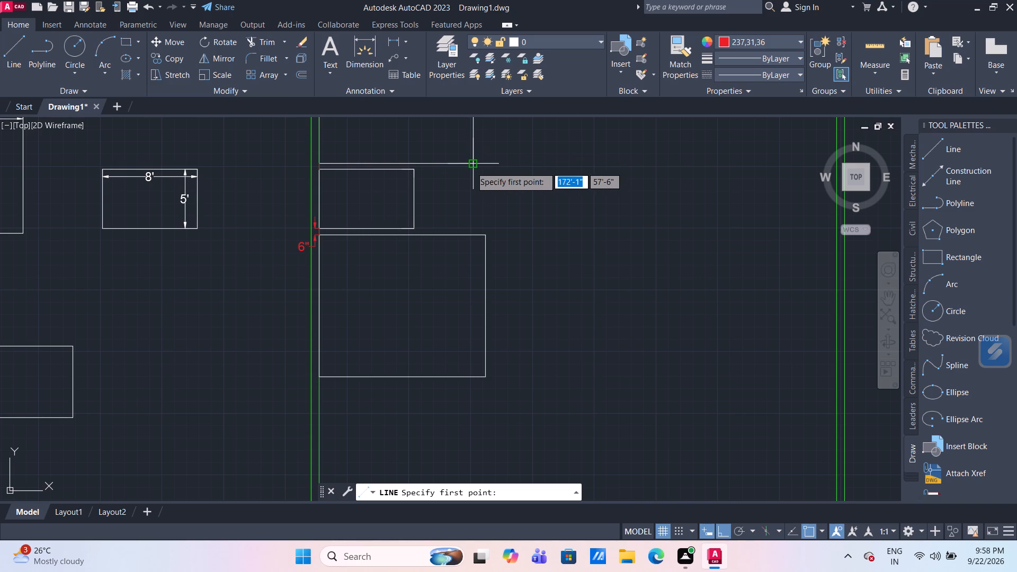
pyautogui.click(471, 167)
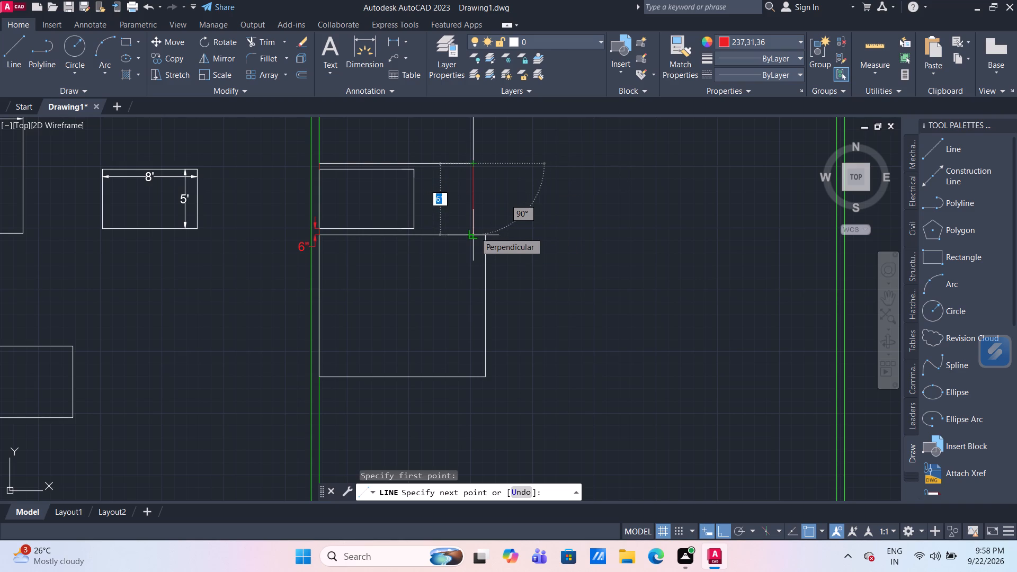
pyautogui.click(475, 232)
pyautogui.press('Escape')
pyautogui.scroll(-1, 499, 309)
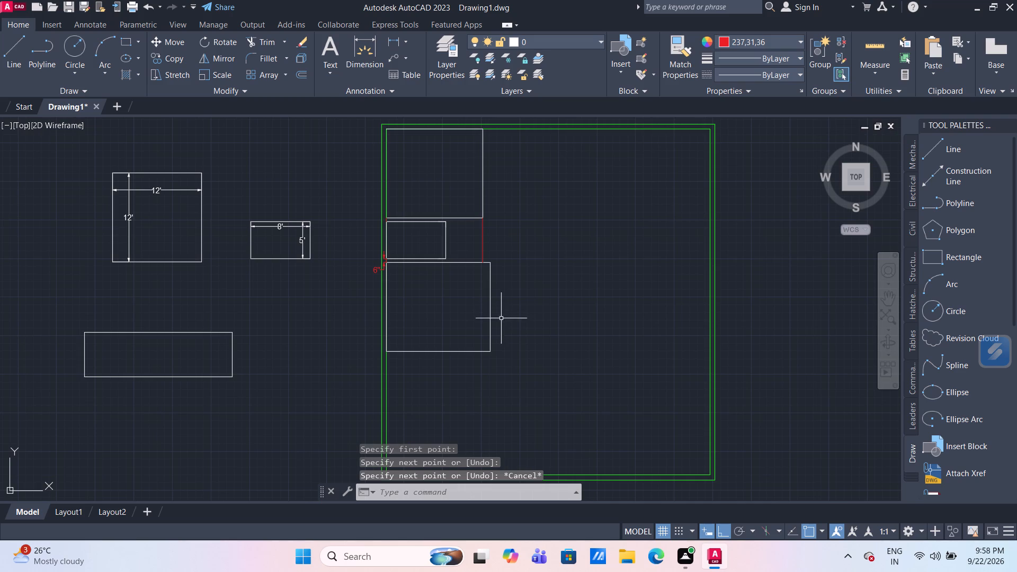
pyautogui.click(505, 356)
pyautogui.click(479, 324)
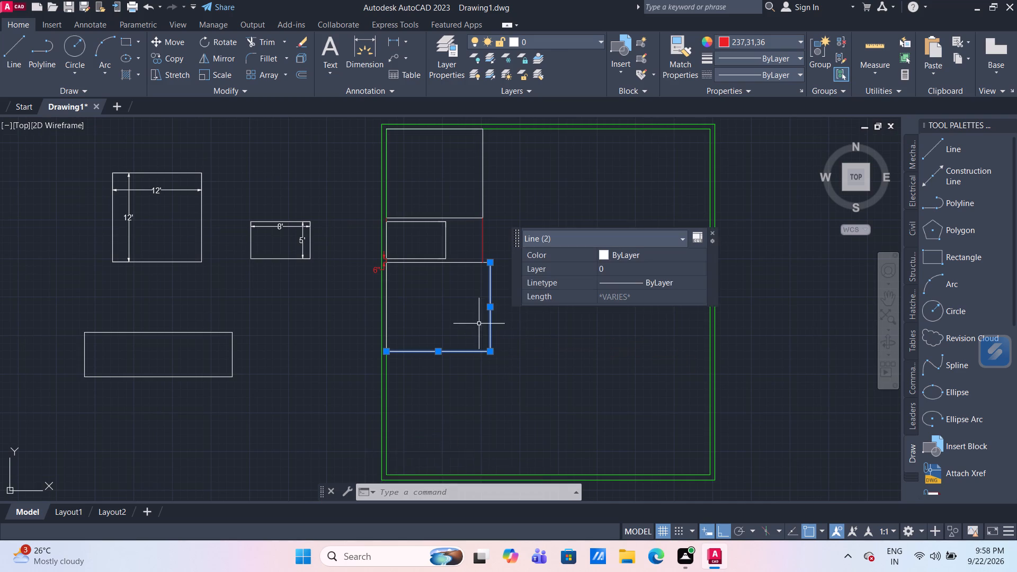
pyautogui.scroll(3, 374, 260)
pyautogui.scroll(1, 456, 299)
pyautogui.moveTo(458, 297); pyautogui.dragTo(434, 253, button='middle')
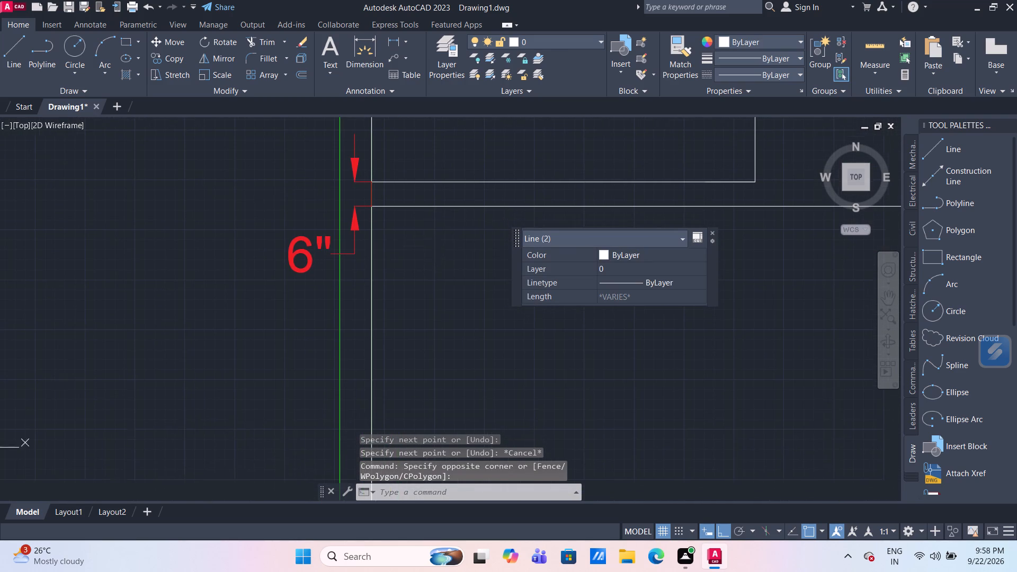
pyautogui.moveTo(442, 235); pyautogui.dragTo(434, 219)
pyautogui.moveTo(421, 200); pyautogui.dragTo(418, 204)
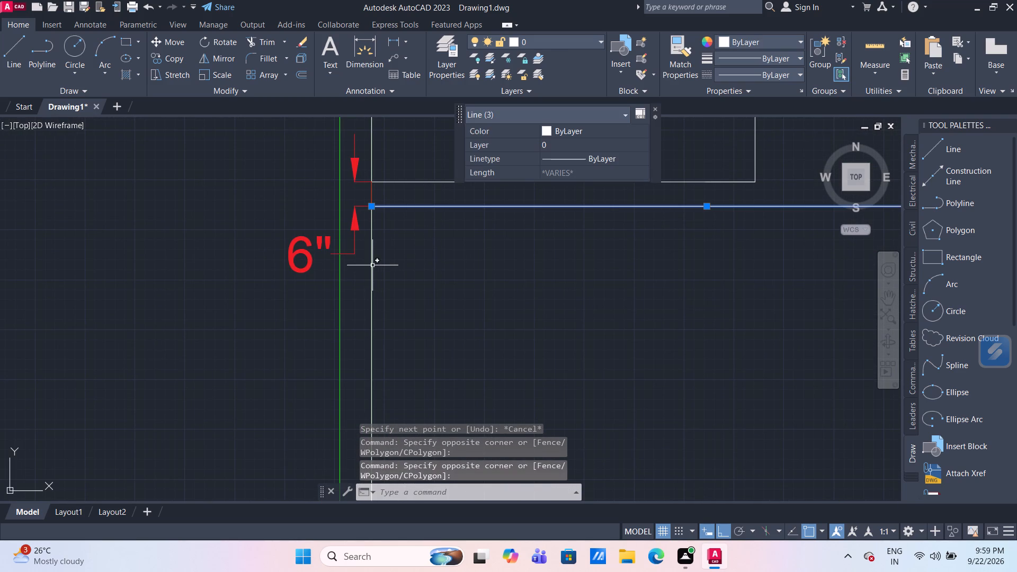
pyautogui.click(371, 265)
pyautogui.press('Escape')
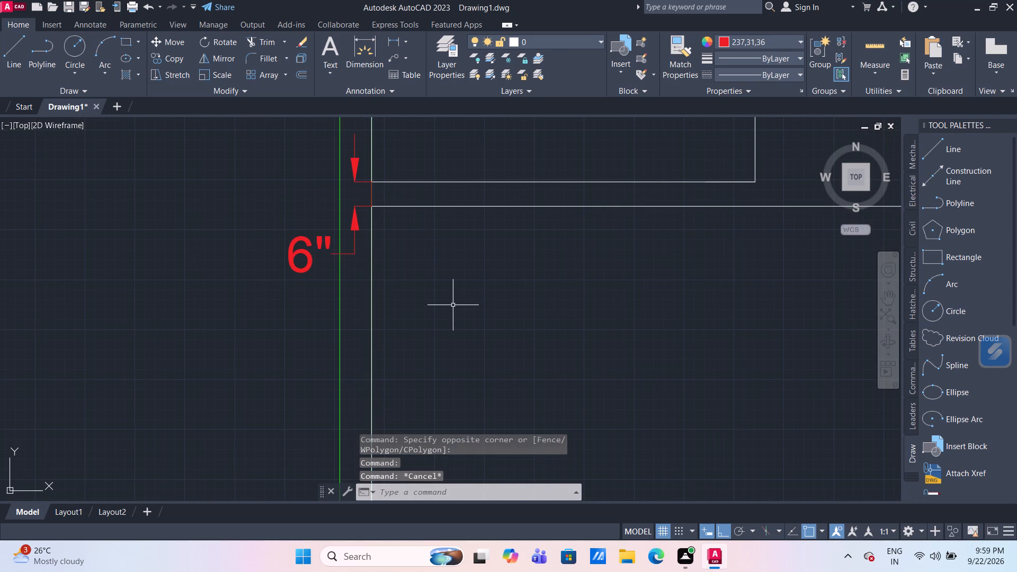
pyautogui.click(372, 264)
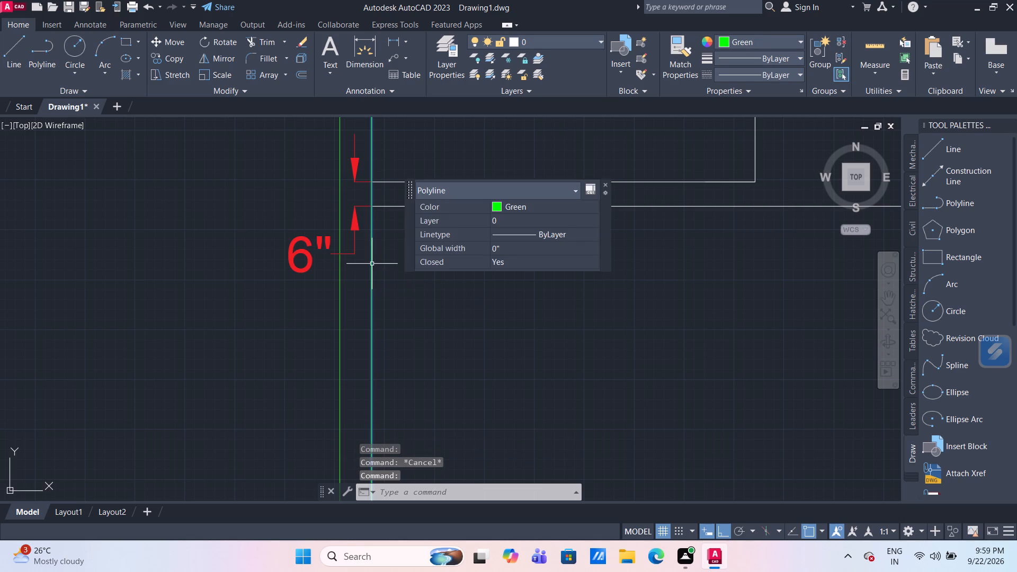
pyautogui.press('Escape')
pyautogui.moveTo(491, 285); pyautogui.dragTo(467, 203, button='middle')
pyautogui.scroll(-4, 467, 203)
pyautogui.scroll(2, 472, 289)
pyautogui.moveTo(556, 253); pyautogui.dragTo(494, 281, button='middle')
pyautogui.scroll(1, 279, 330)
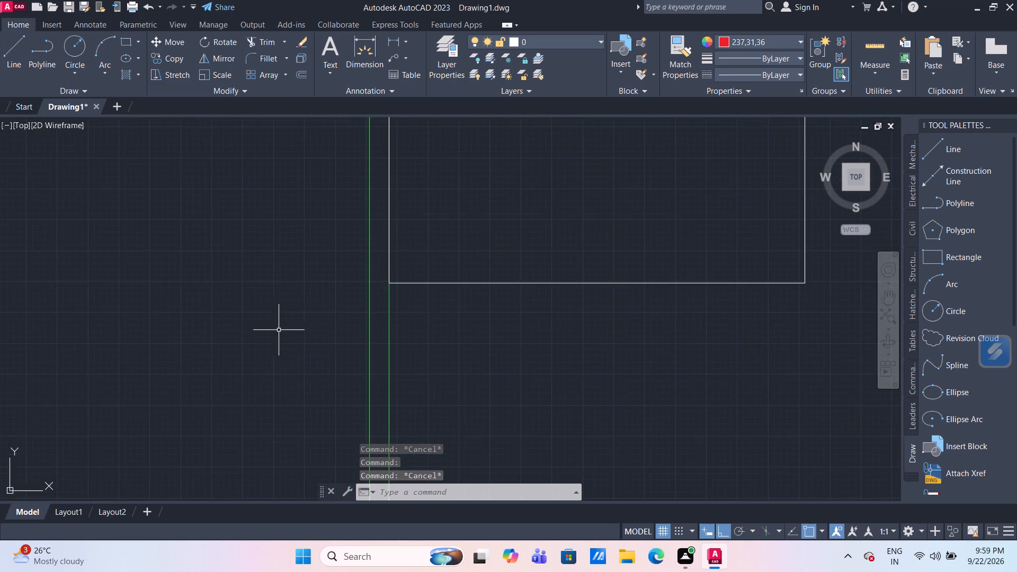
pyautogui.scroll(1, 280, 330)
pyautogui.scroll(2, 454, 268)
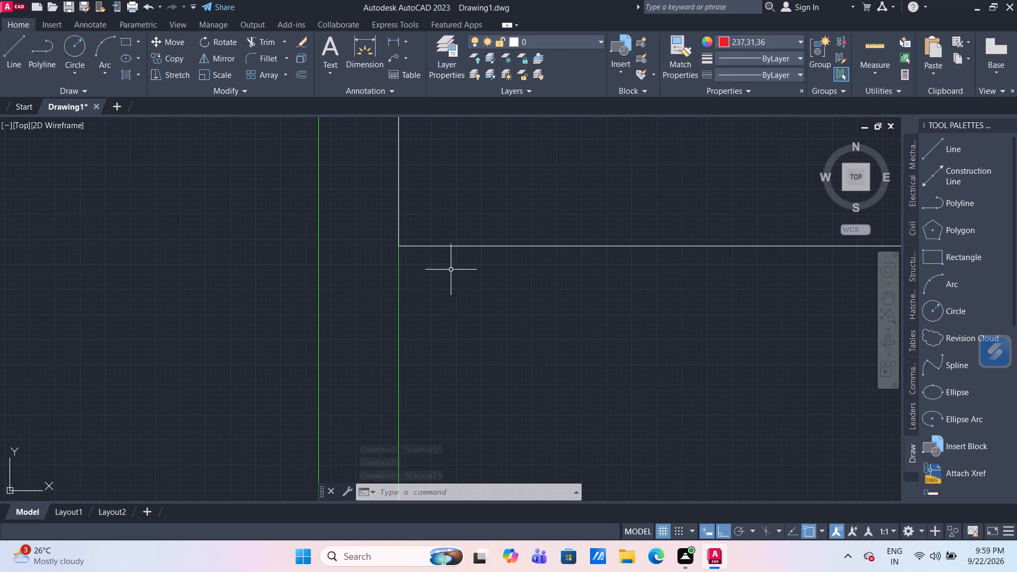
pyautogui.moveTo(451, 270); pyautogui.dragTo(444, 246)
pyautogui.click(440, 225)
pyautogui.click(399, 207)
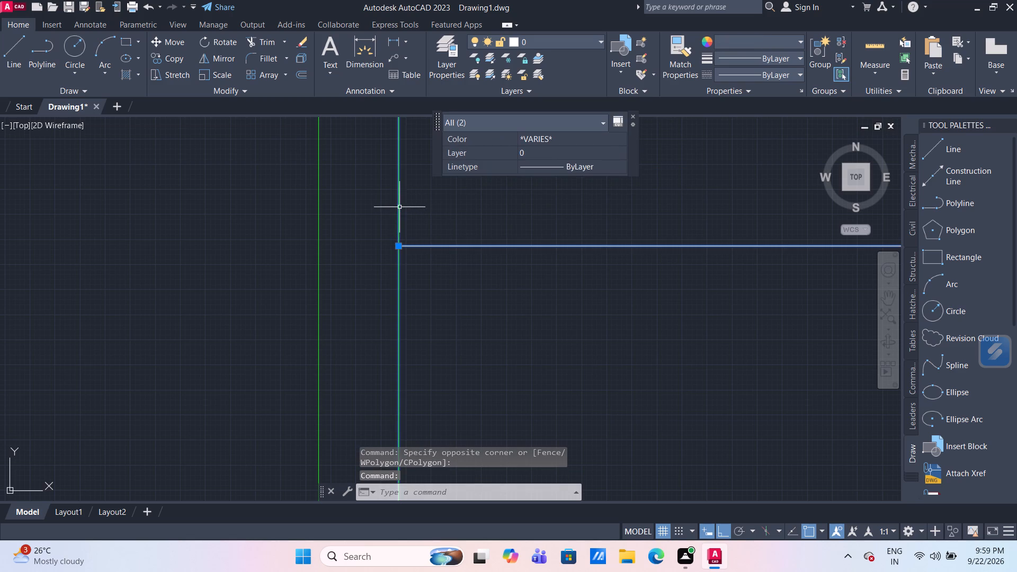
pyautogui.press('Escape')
# Move the lower room's north, east and south edges west so its northeast corner meets the south end of the long red line.
pyautogui.scroll(-3, 551, 278)
pyautogui.moveTo(557, 267); pyautogui.dragTo(389, 291, button='middle')
pyautogui.scroll(-2, 387, 290)
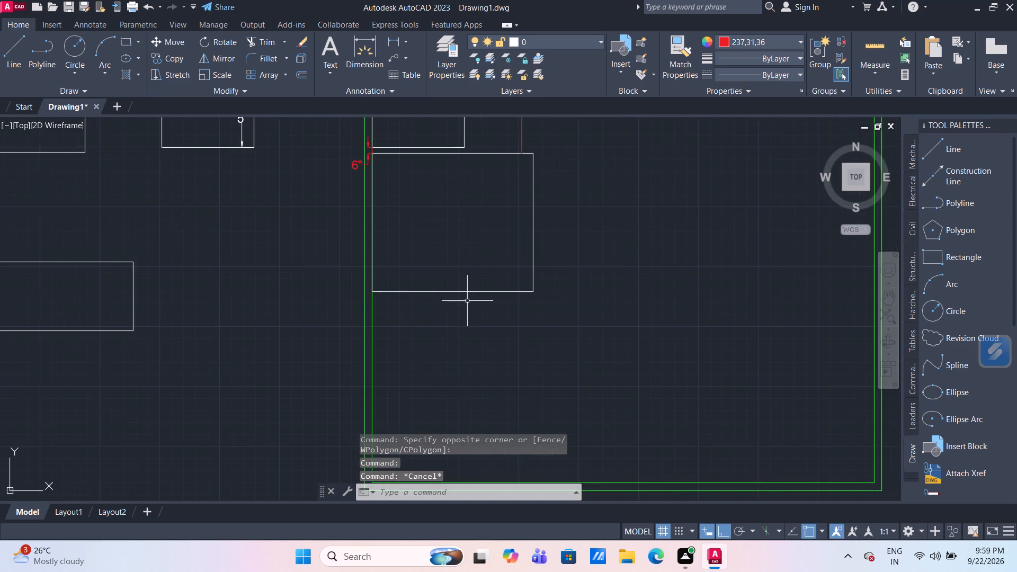
pyautogui.moveTo(542, 289); pyautogui.dragTo(521, 283, button='middle')
pyautogui.scroll(-1, 527, 283)
pyautogui.moveTo(532, 314); pyautogui.dragTo(498, 270)
pyautogui.click(474, 227)
pyautogui.scroll(1, 477, 212)
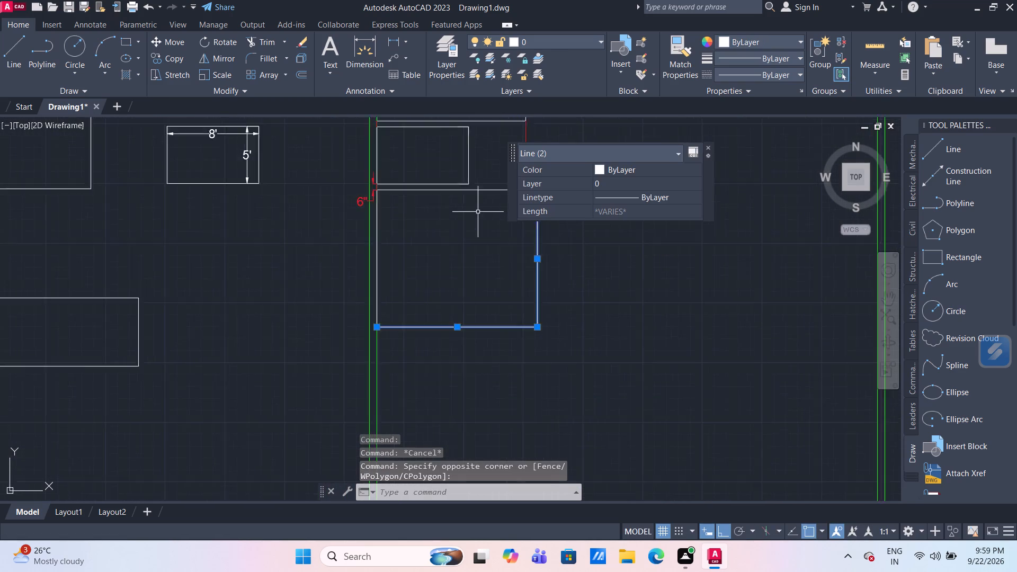
pyautogui.scroll(1, 478, 212)
pyautogui.click(478, 186)
pyautogui.click(473, 171)
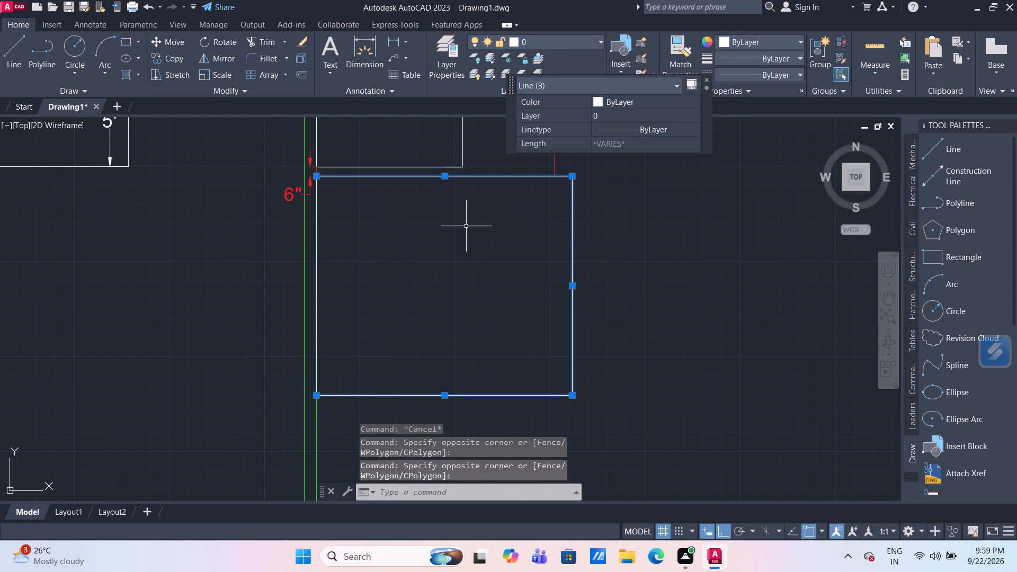
pyautogui.moveTo(474, 234); pyautogui.dragTo(427, 256, button='middle')
pyautogui.press('m')
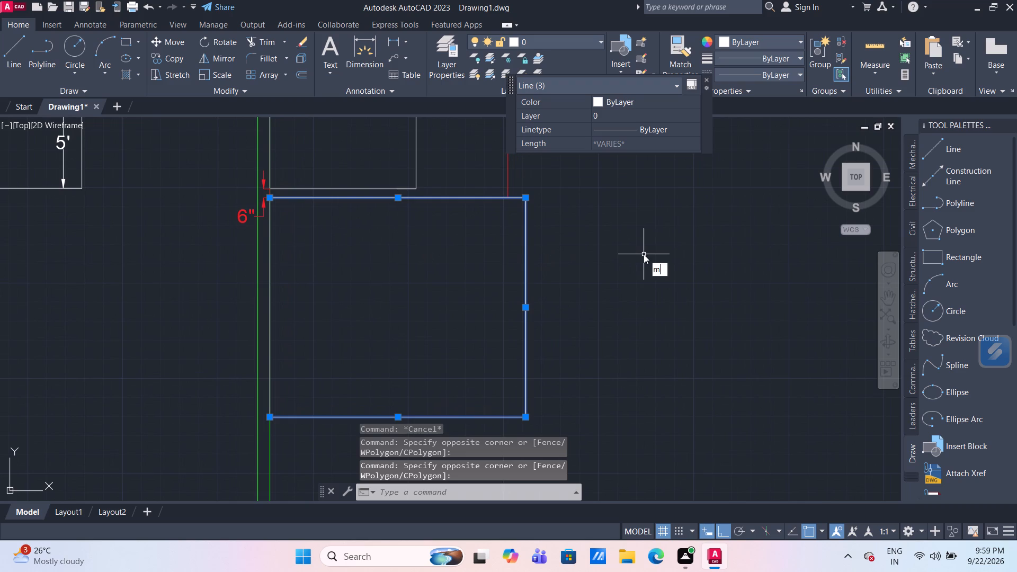
pyautogui.press('Return')
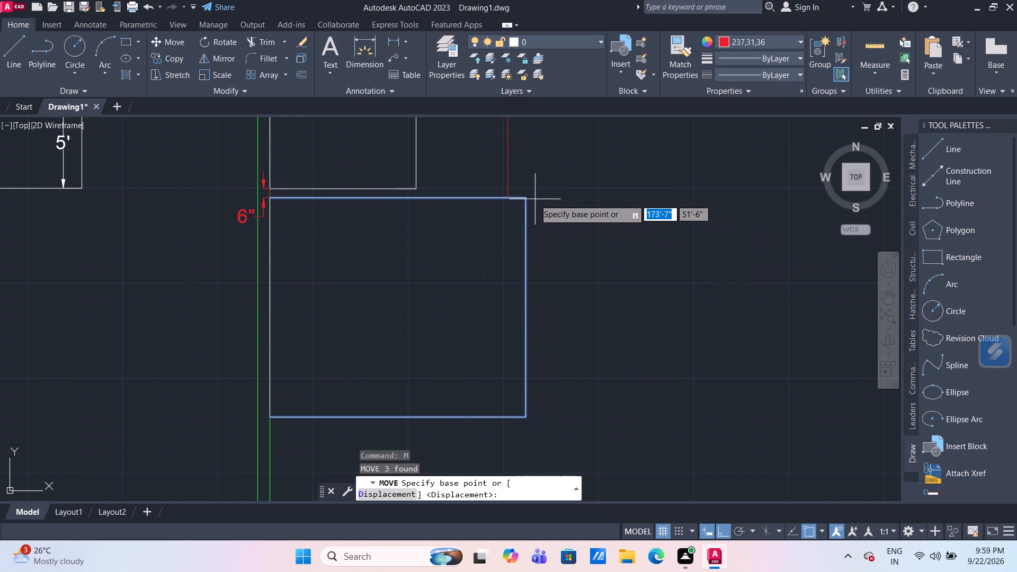
pyautogui.click(525, 199)
pyautogui.click(506, 199)
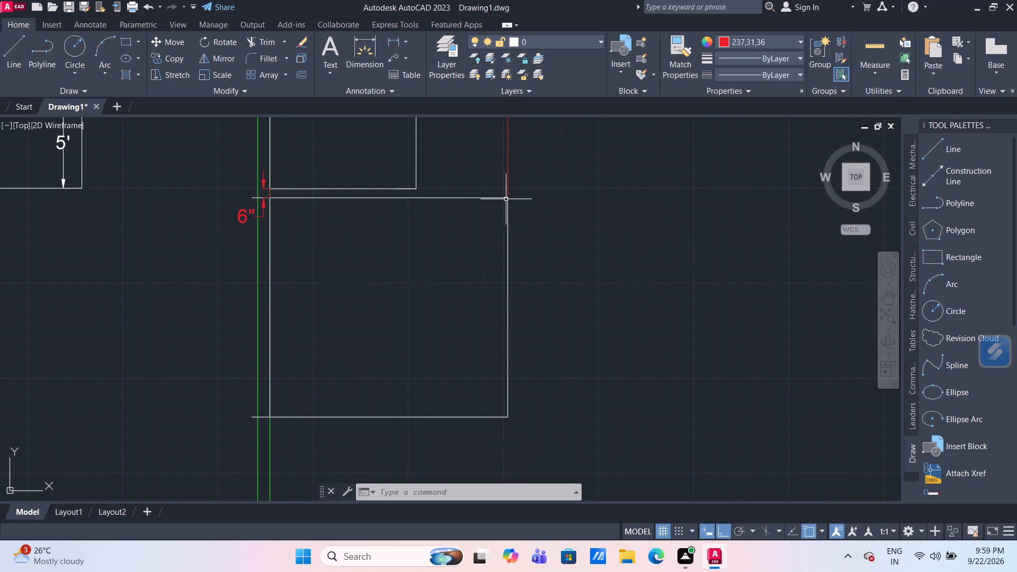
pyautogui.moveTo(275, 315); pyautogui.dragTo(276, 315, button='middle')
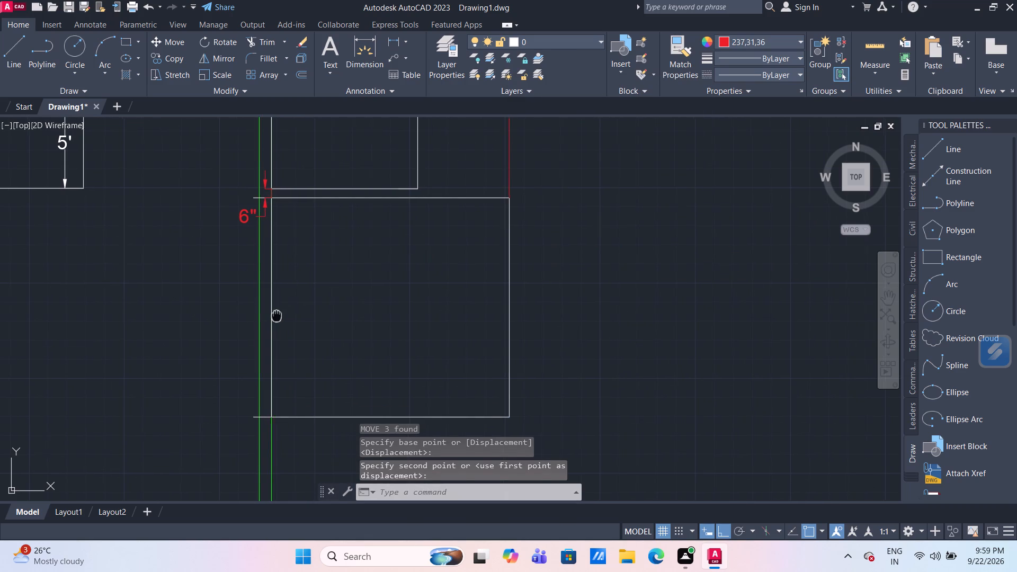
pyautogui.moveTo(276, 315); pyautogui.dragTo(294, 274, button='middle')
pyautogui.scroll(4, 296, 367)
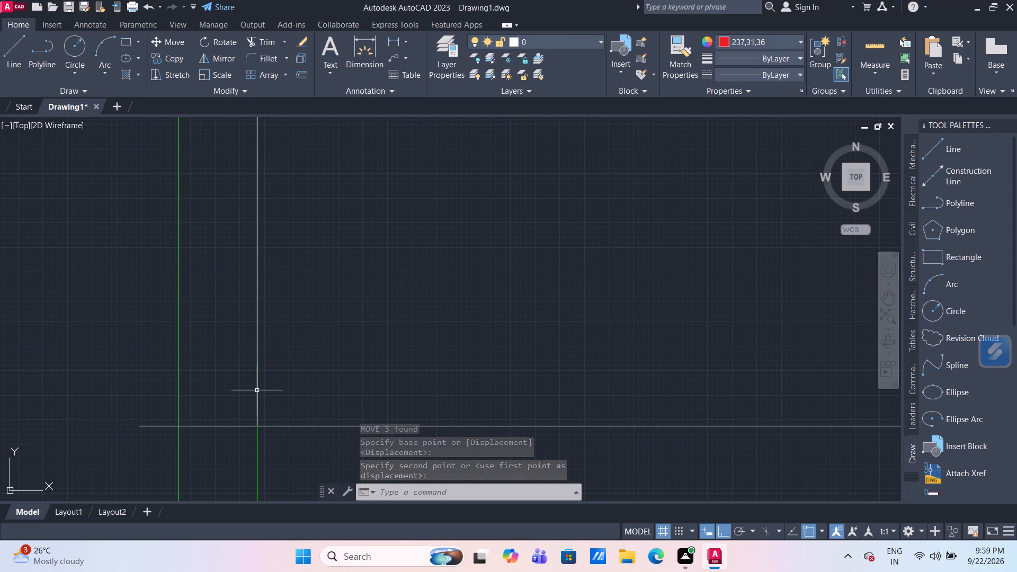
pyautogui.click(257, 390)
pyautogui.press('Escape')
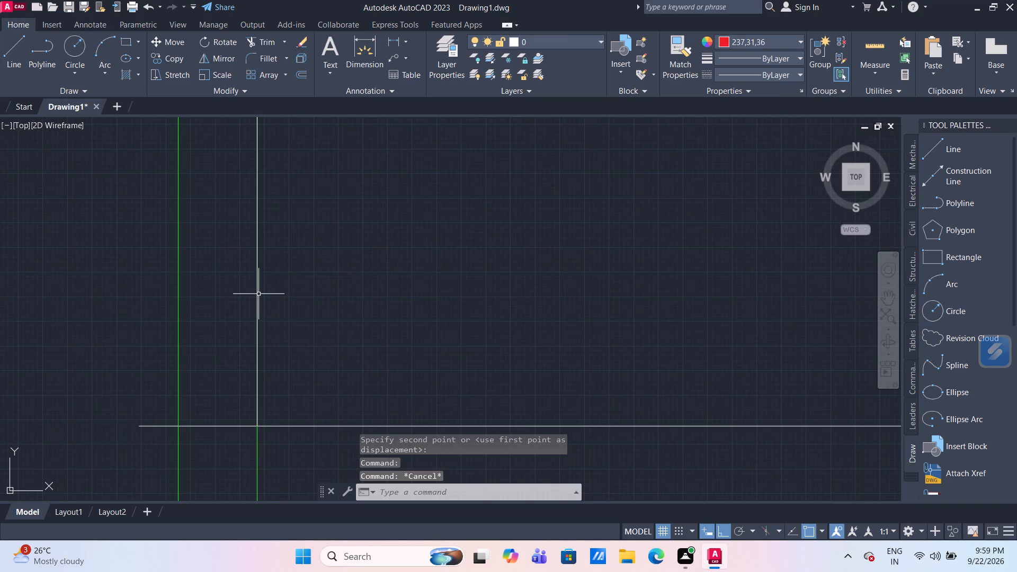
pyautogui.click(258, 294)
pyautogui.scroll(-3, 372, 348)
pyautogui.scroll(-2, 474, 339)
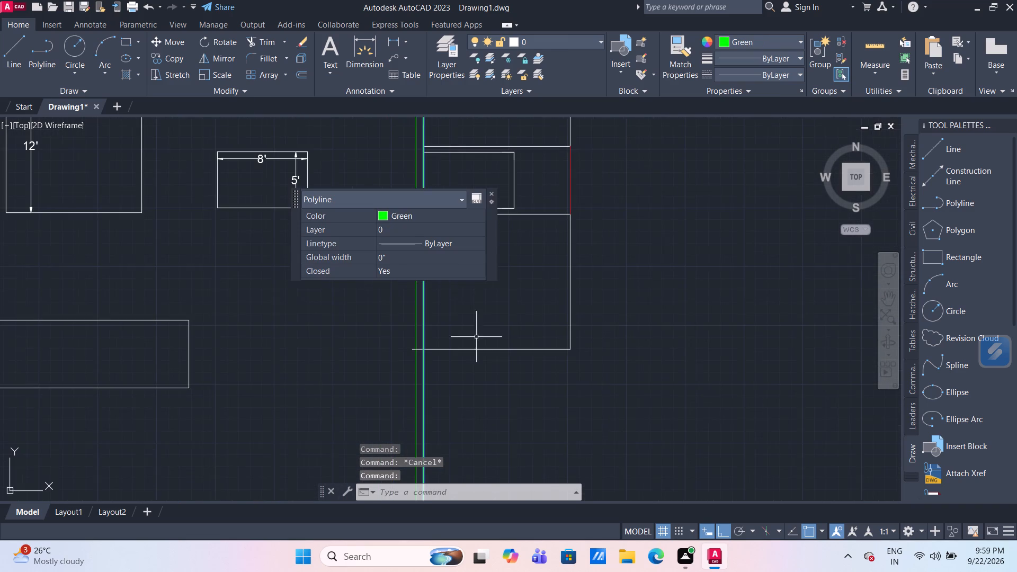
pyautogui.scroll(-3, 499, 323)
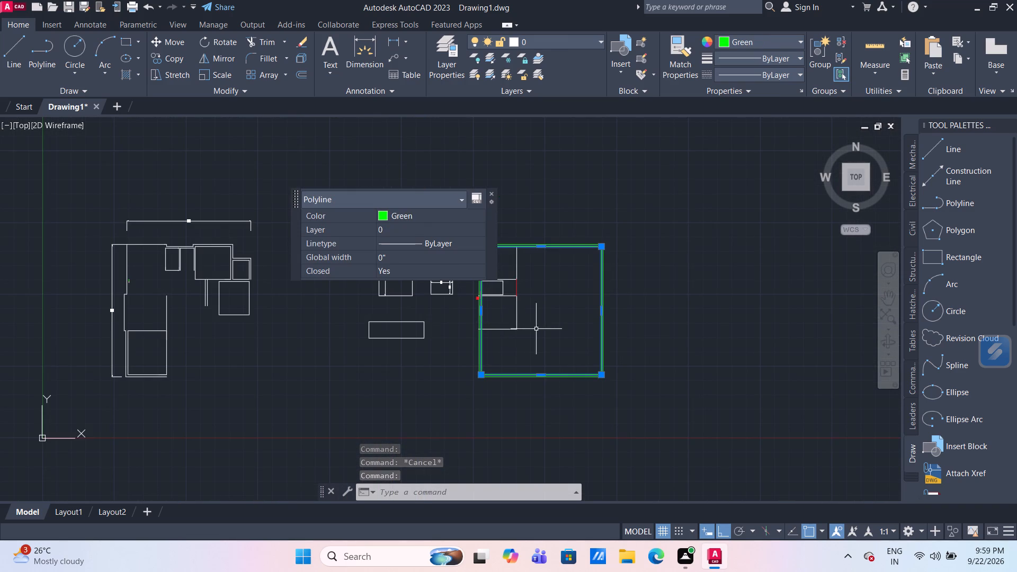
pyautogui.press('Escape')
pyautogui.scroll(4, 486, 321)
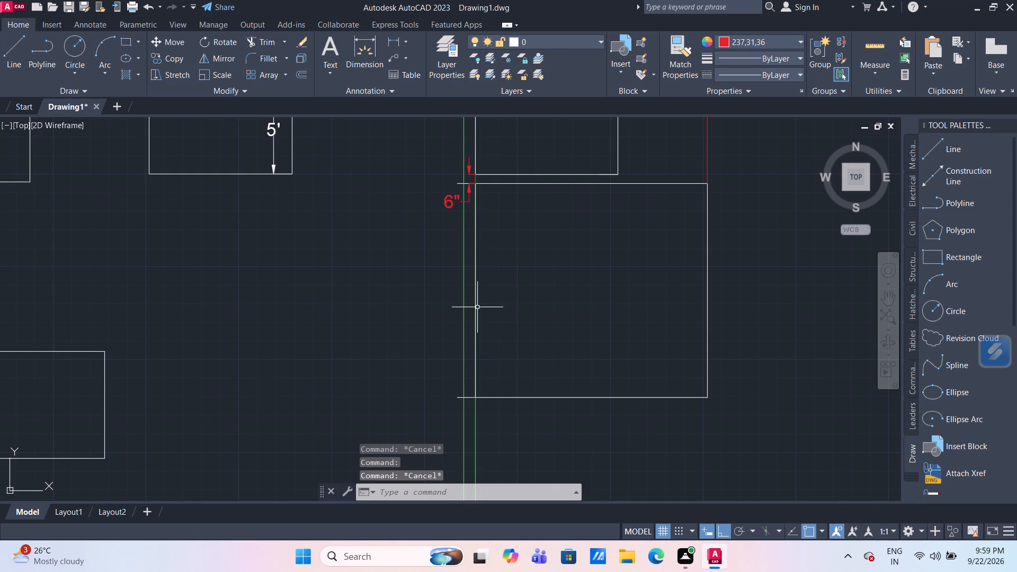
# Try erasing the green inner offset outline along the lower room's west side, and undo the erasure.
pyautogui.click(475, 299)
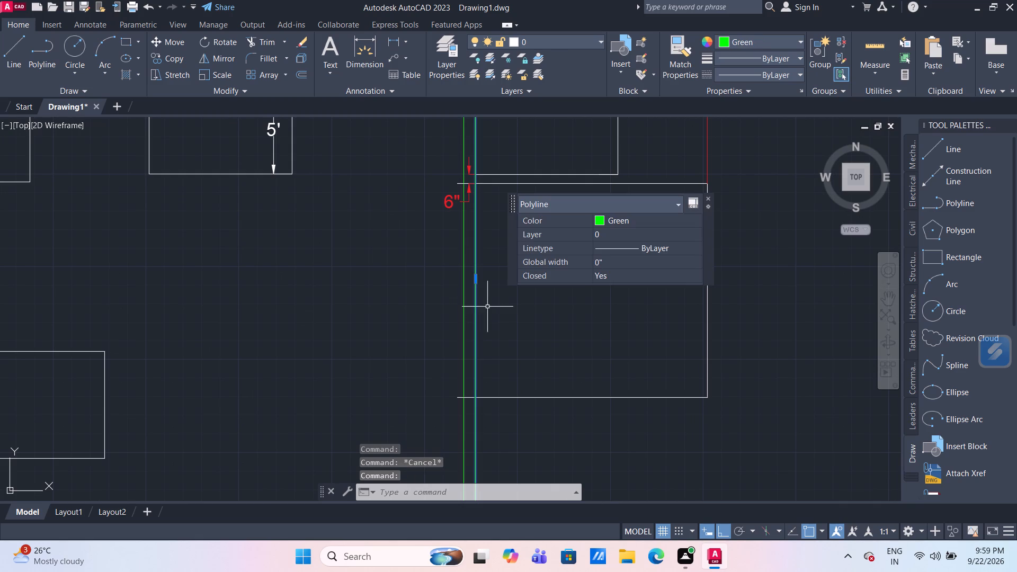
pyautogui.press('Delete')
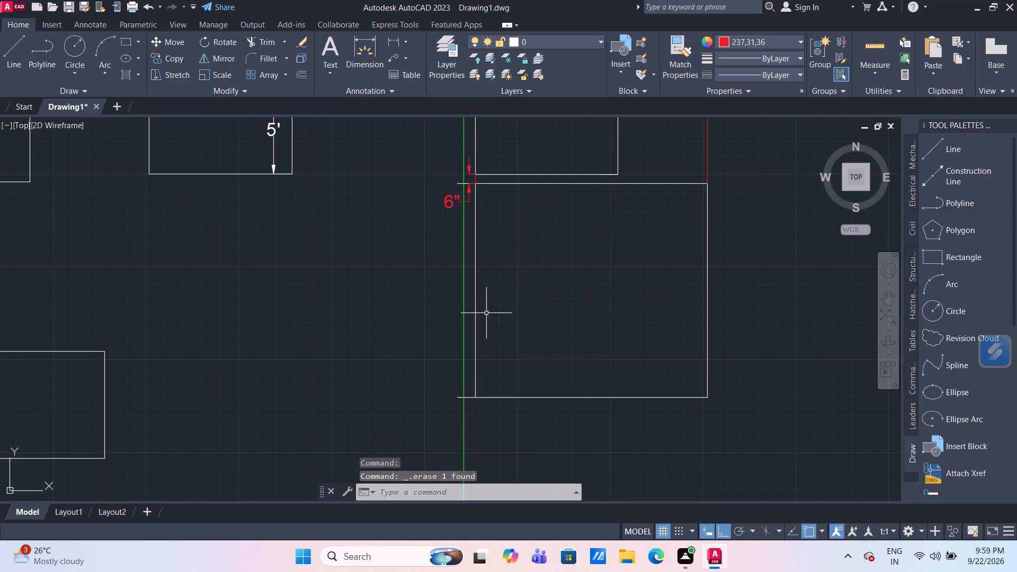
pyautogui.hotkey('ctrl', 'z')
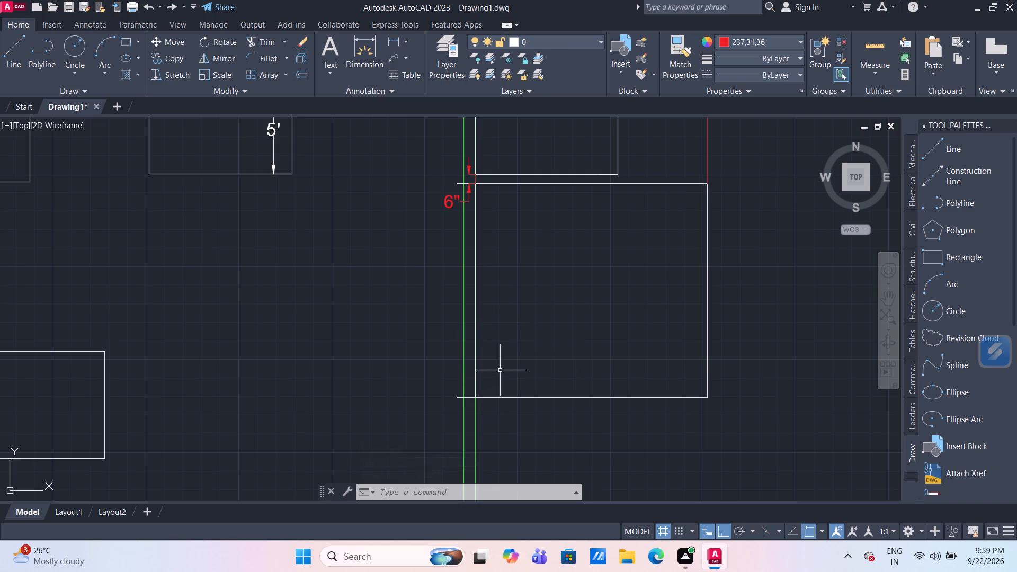
# Move the lower room's west edge, together with the green inner outline, west to the west end of the room's north edge.
pyautogui.moveTo(502, 369); pyautogui.dragTo(498, 362)
pyautogui.click(471, 326)
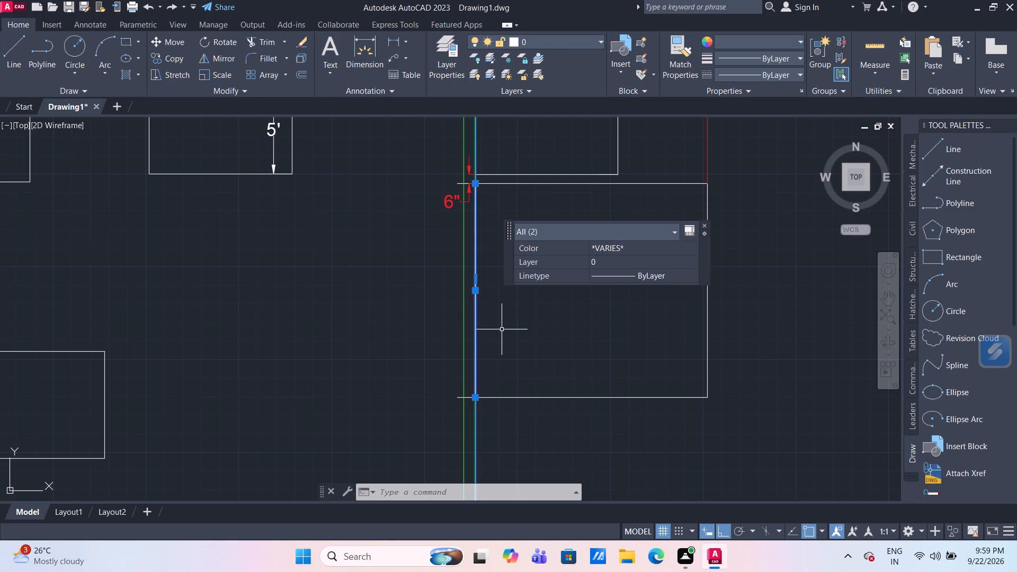
pyautogui.press('m')
pyautogui.press('Return')
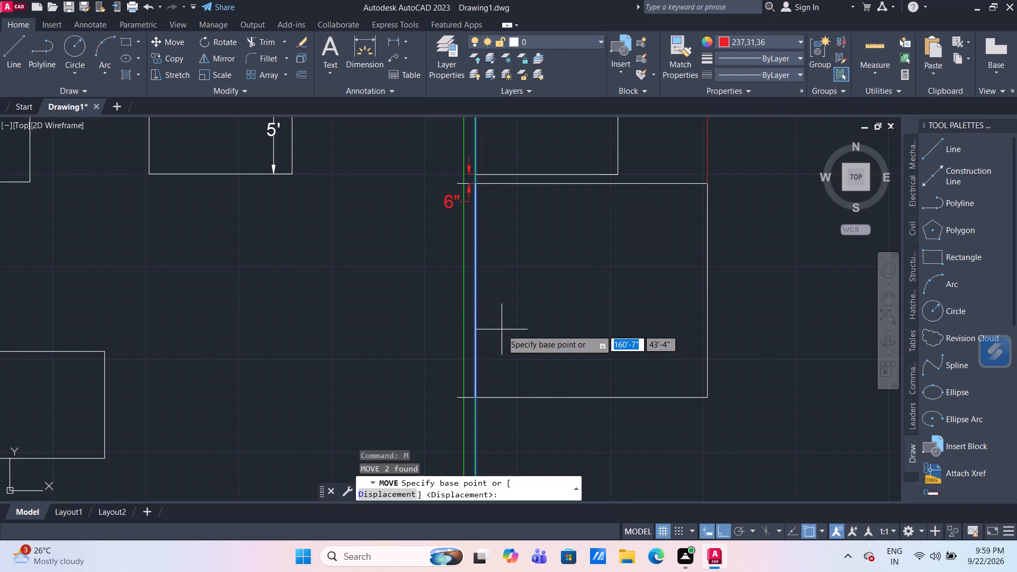
pyautogui.scroll(2, 494, 199)
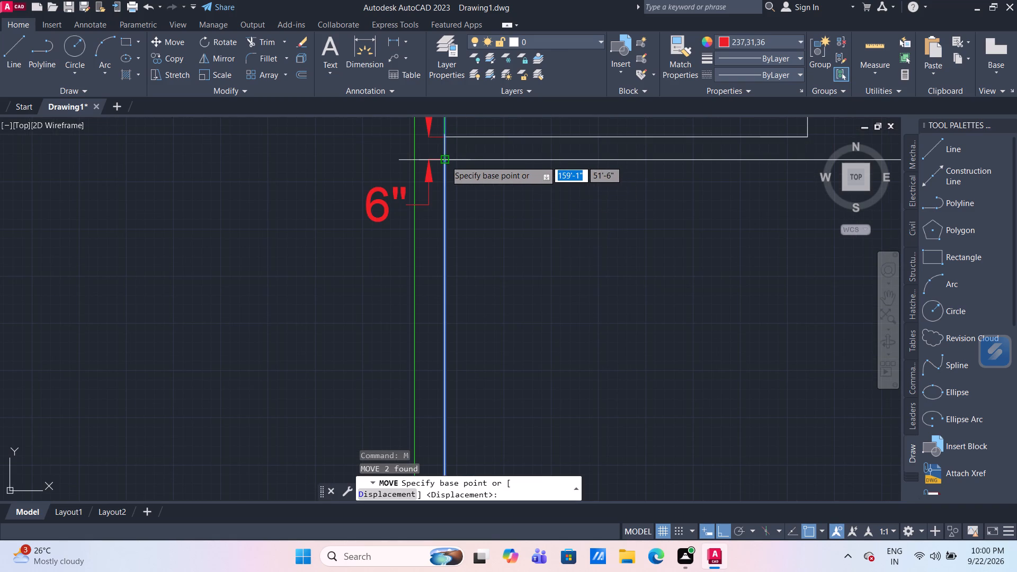
pyautogui.click(445, 160)
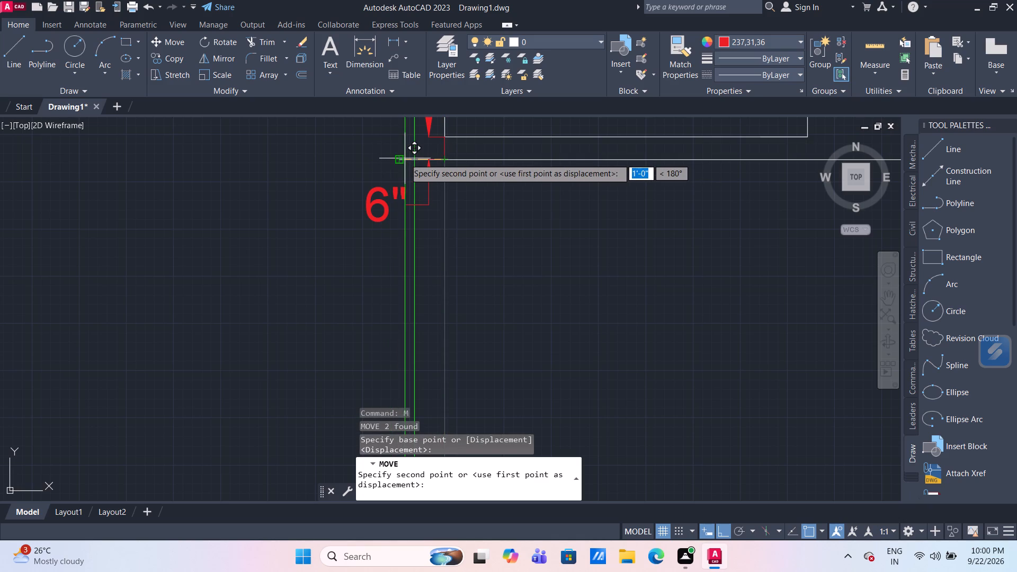
pyautogui.click(401, 158)
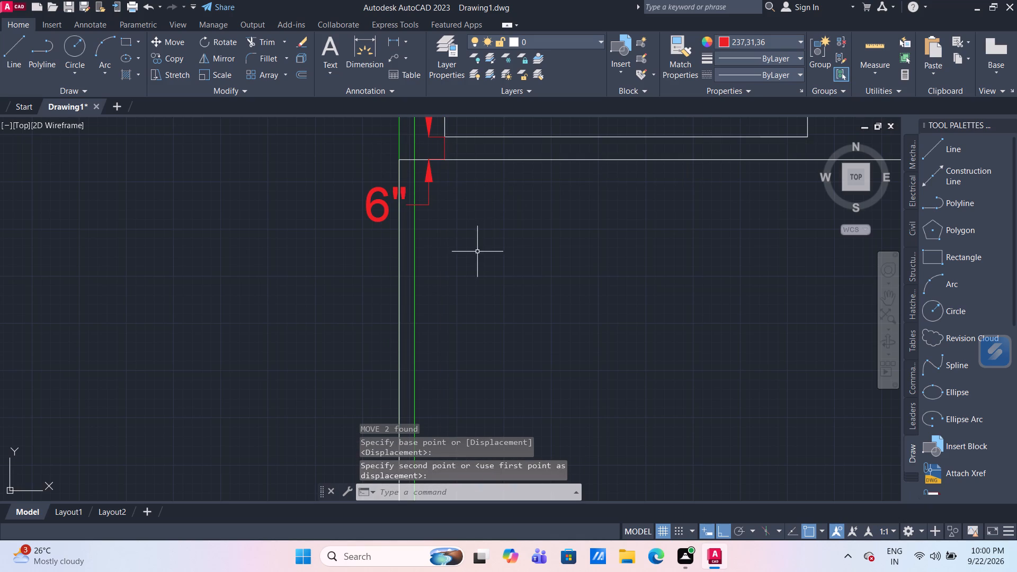
# Move the green inner outline back east so its northwest corner meets the northwest room's northwest corner.
pyautogui.scroll(-2, 477, 252)
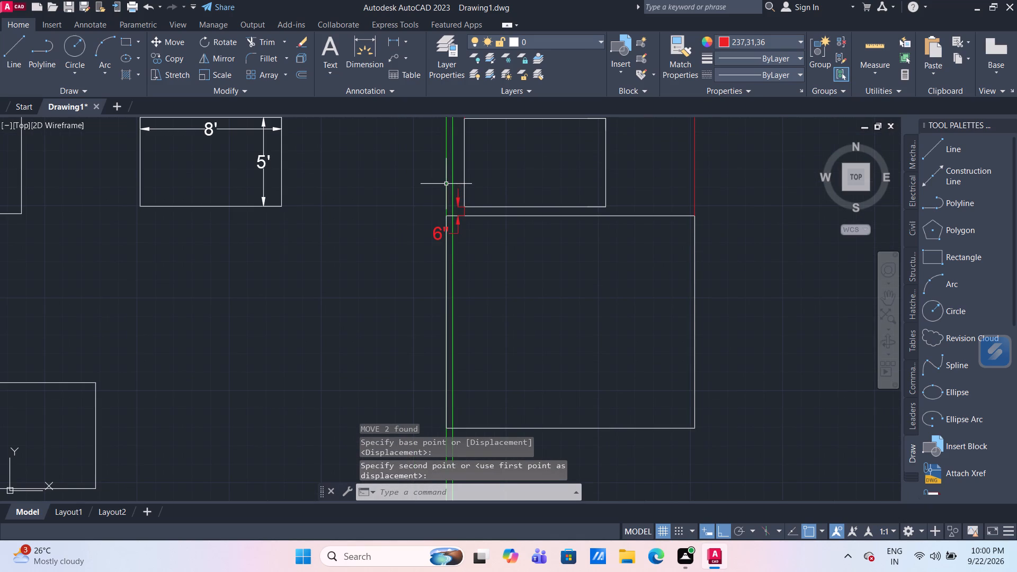
pyautogui.click(446, 184)
pyautogui.press('m')
pyautogui.press('Return')
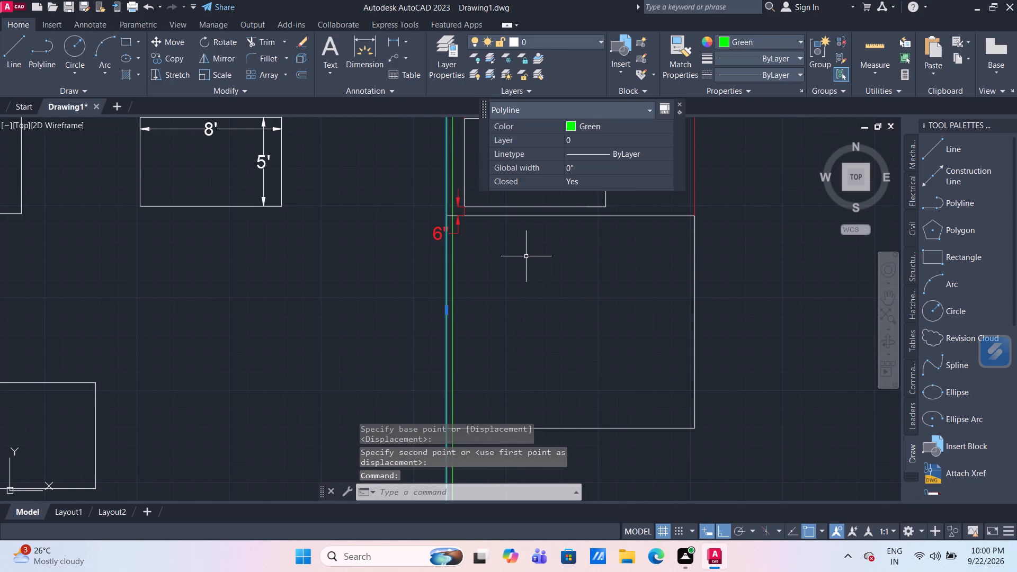
pyautogui.scroll(-3, 526, 256)
pyautogui.scroll(3, 503, 146)
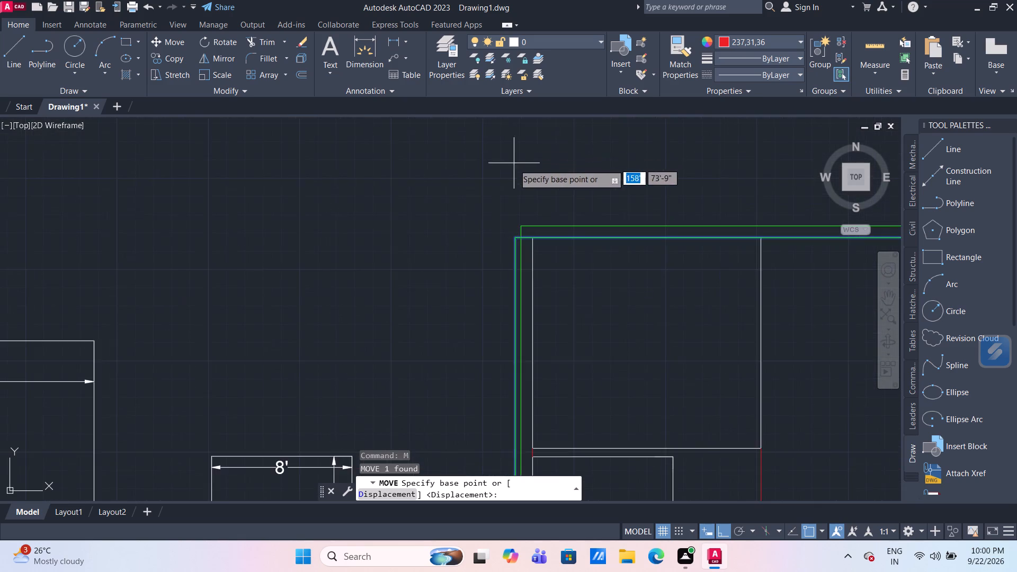
pyautogui.scroll(3, 516, 217)
pyautogui.click(512, 279)
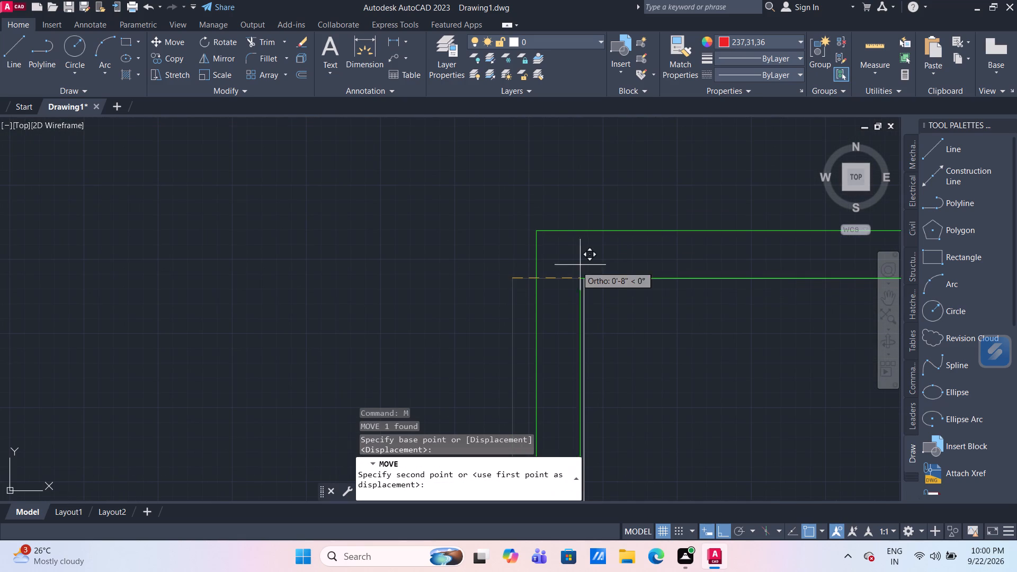
pyautogui.click(583, 276)
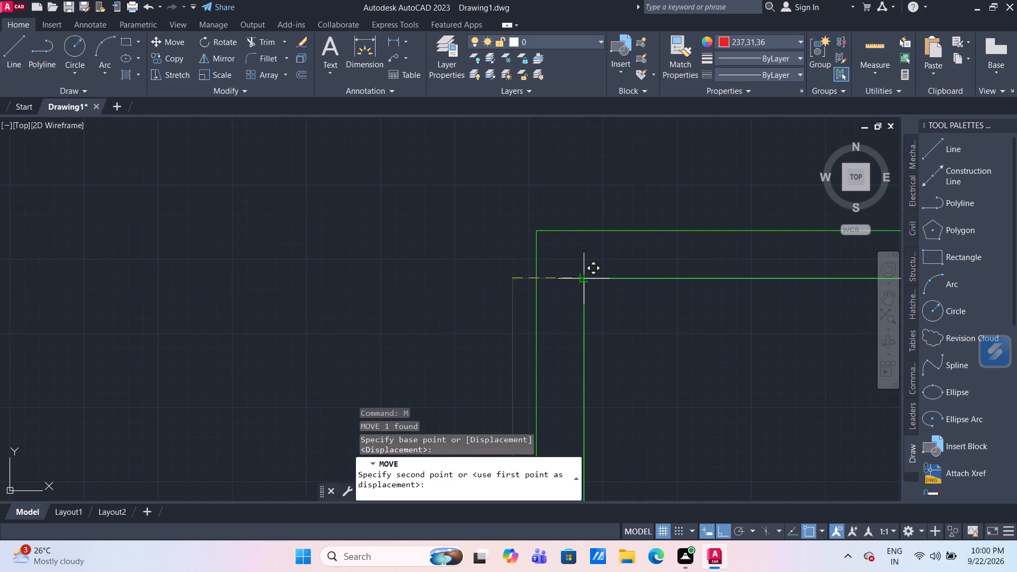
# Examine the rooms placed inside the green boundary and the space remaining south and east of them.
pyautogui.scroll(-3, 650, 302)
pyautogui.moveTo(682, 348); pyautogui.dragTo(556, 185, button='middle')
pyautogui.scroll(-1, 679, 335)
pyautogui.scroll(-3, 552, 179)
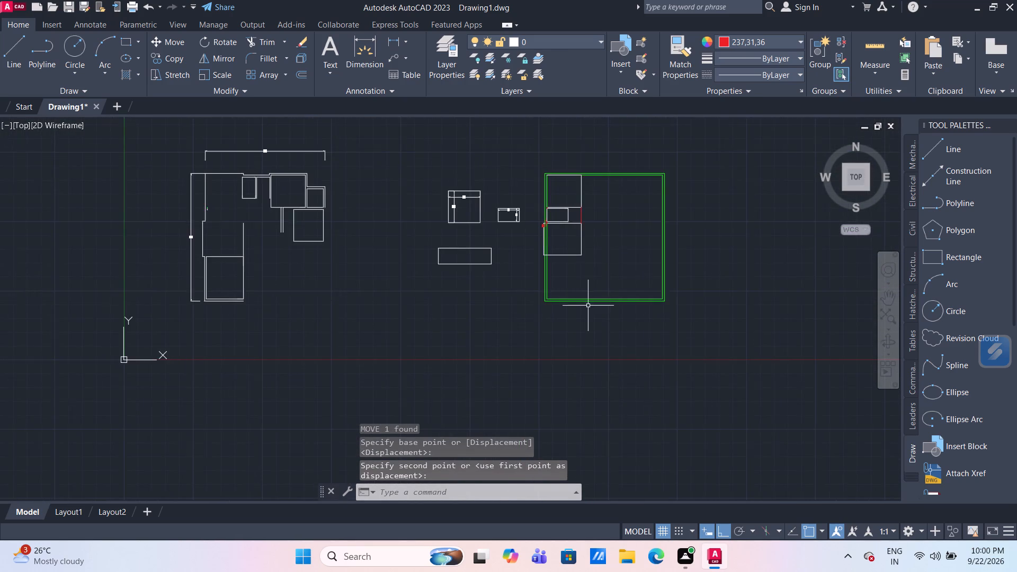
pyautogui.scroll(2, 588, 307)
pyautogui.scroll(1, 532, 195)
pyautogui.moveTo(508, 228); pyautogui.dragTo(511, 256, button='middle')
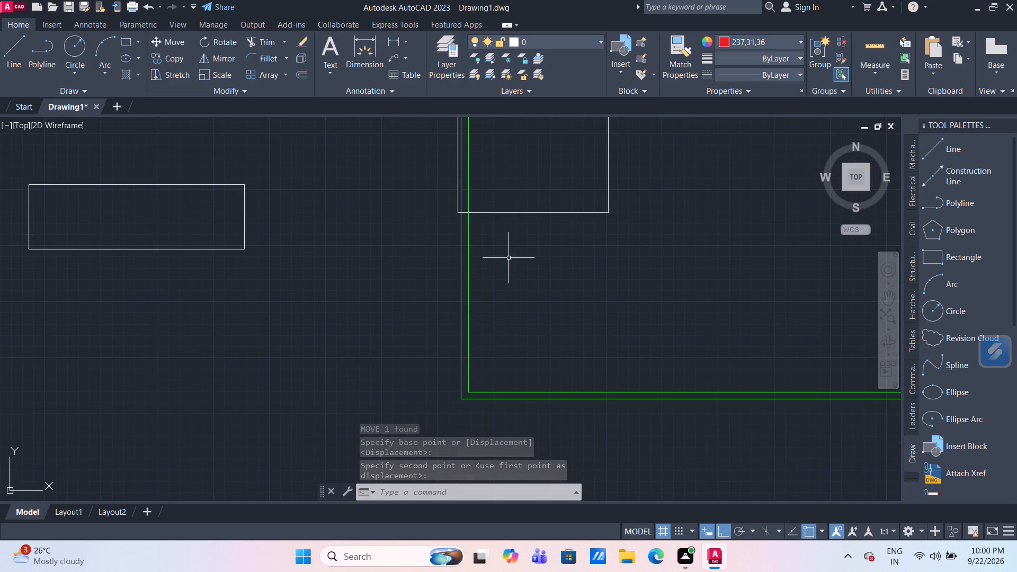
pyautogui.moveTo(555, 163); pyautogui.dragTo(540, 247, button='middle')
pyautogui.scroll(-1, 551, 194)
pyautogui.scroll(1, 518, 225)
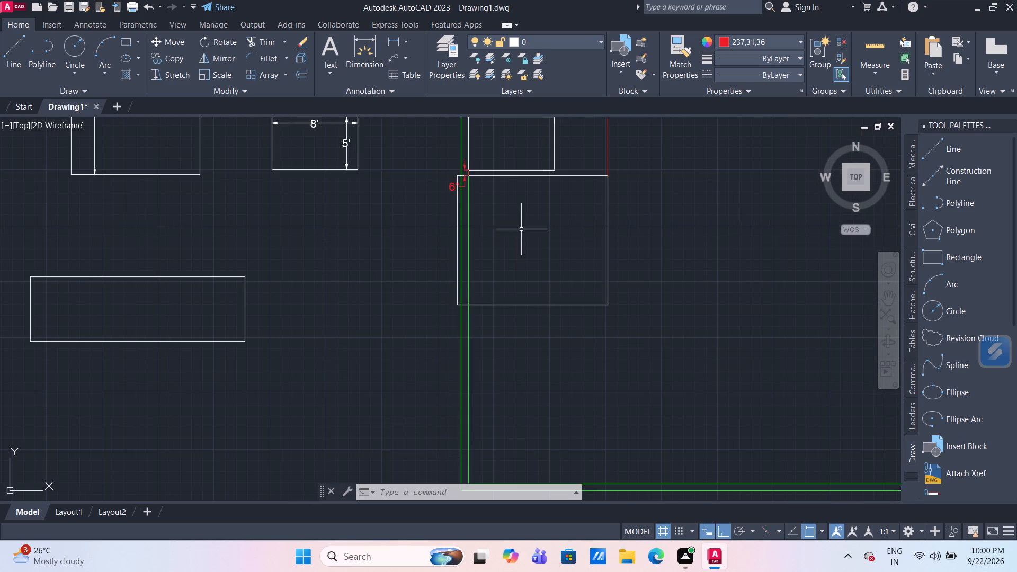
pyautogui.moveTo(544, 236); pyautogui.dragTo(492, 228, button='middle')
pyautogui.scroll(-2, 658, 233)
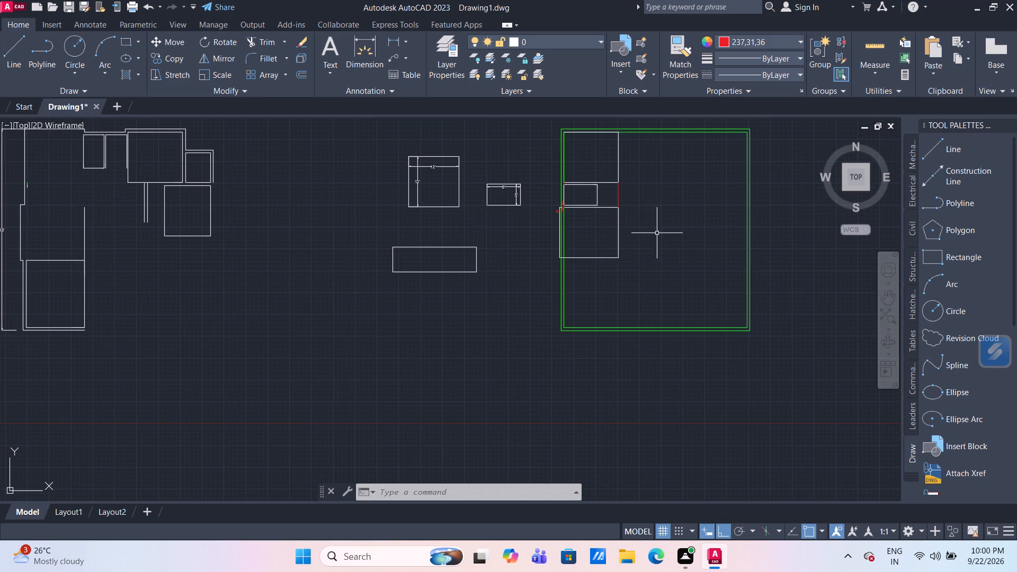
pyautogui.scroll(1, 672, 243)
pyautogui.moveTo(673, 246); pyautogui.dragTo(649, 188, button='middle')
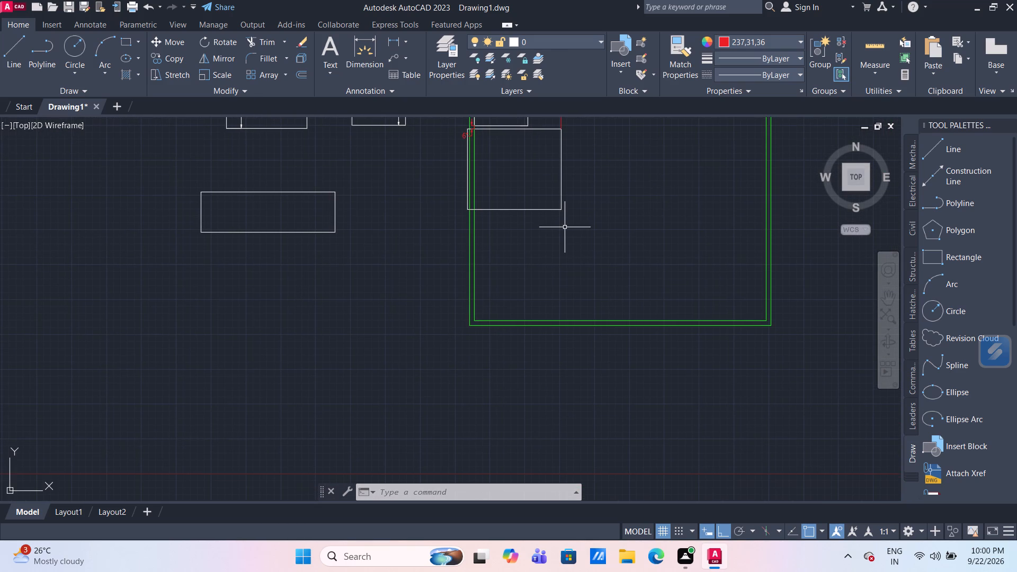
pyautogui.scroll(-2, 568, 257)
pyautogui.scroll(1, 343, 299)
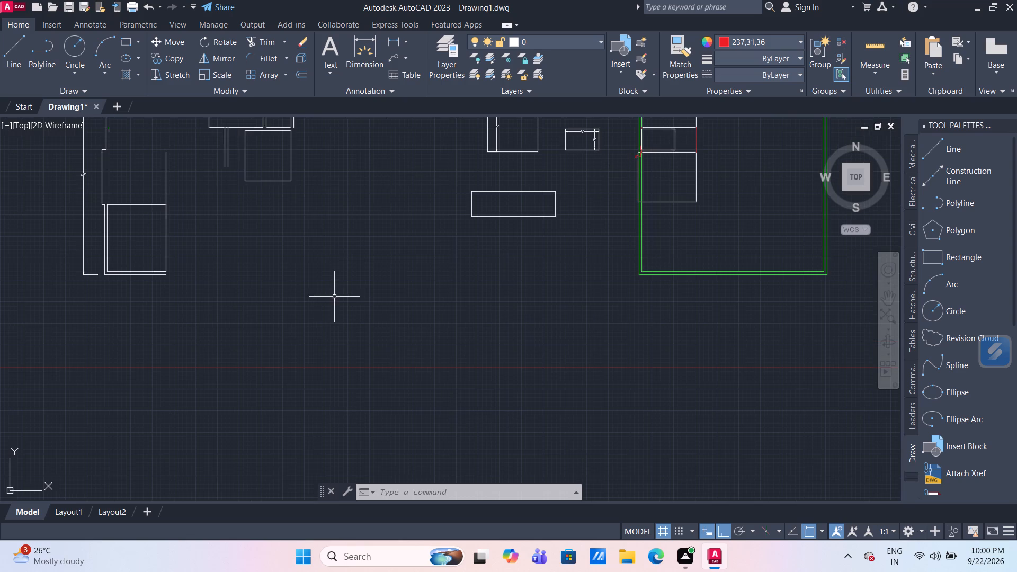
# In the original plan, erase the line running north from the southwest room's northeast corner and the short overlapping segment on its south edge.
pyautogui.moveTo(333, 296); pyautogui.dragTo(412, 316, button='middle')
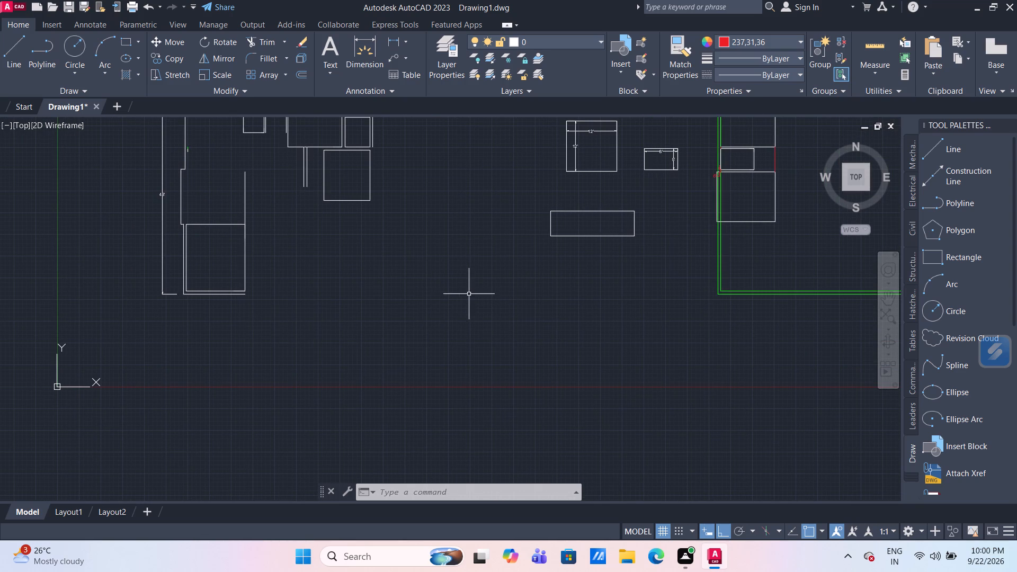
pyautogui.moveTo(435, 286); pyautogui.dragTo(334, 283, button='middle')
pyautogui.scroll(-1, 334, 283)
pyautogui.scroll(2, 203, 263)
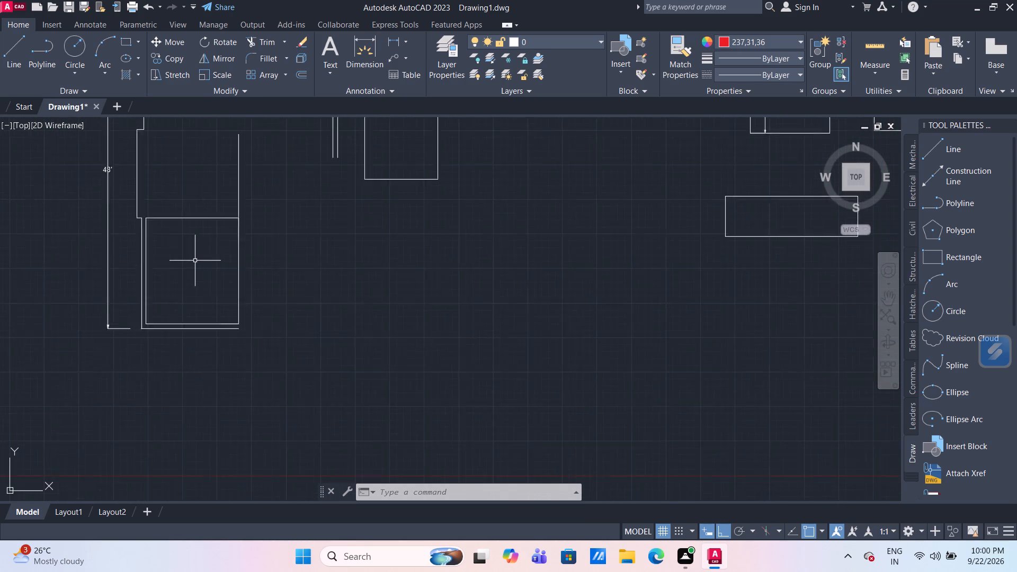
pyautogui.scroll(1, 195, 261)
pyautogui.moveTo(247, 268); pyautogui.dragTo(301, 266, button='middle')
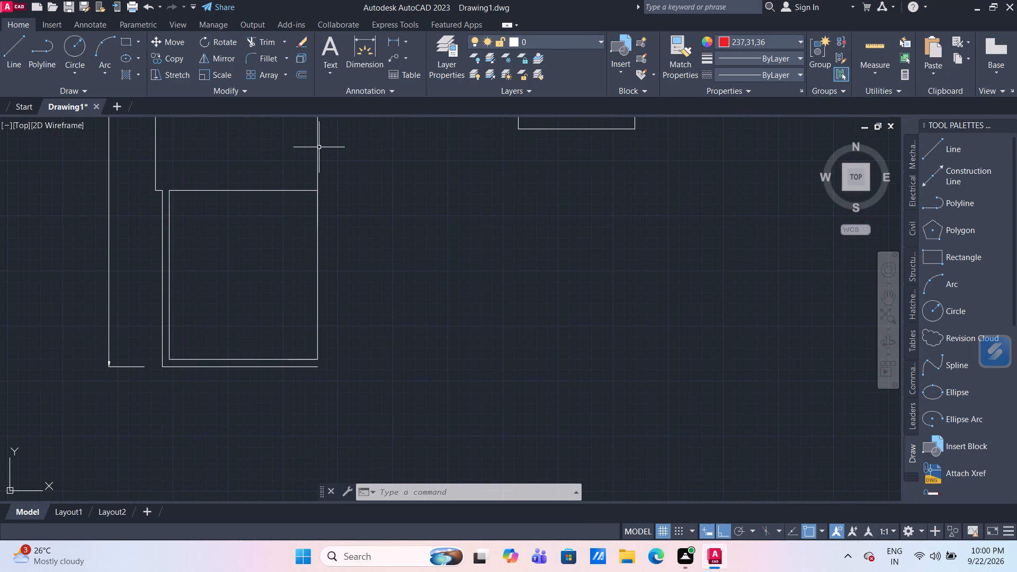
pyautogui.click(318, 147)
pyautogui.press('Delete')
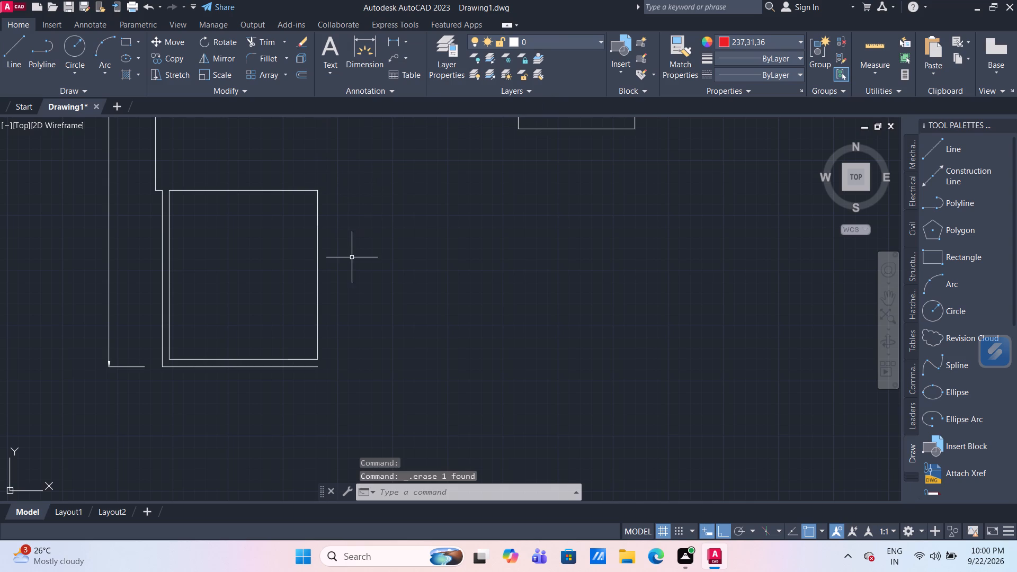
pyautogui.click(322, 363)
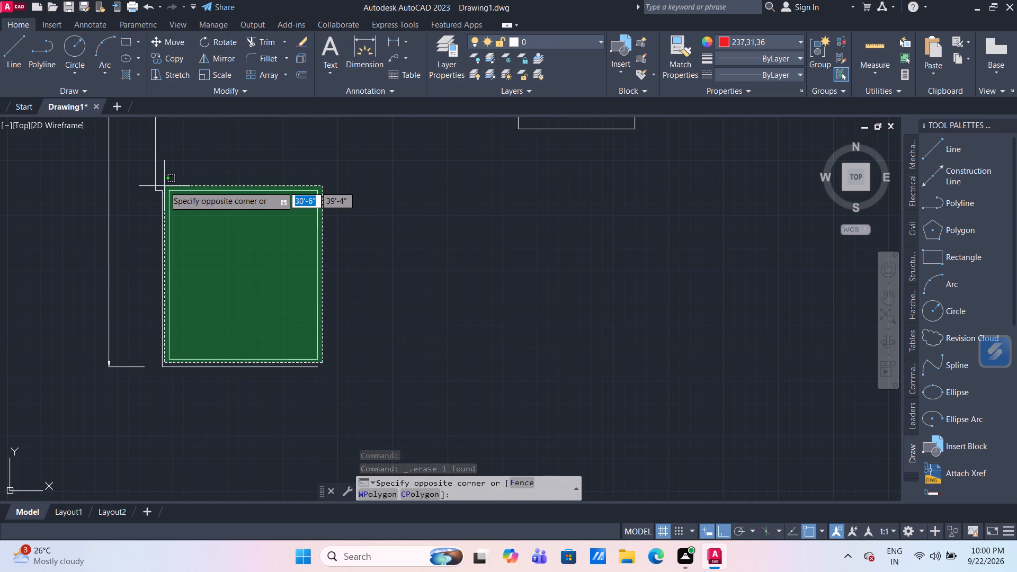
pyautogui.click(164, 186)
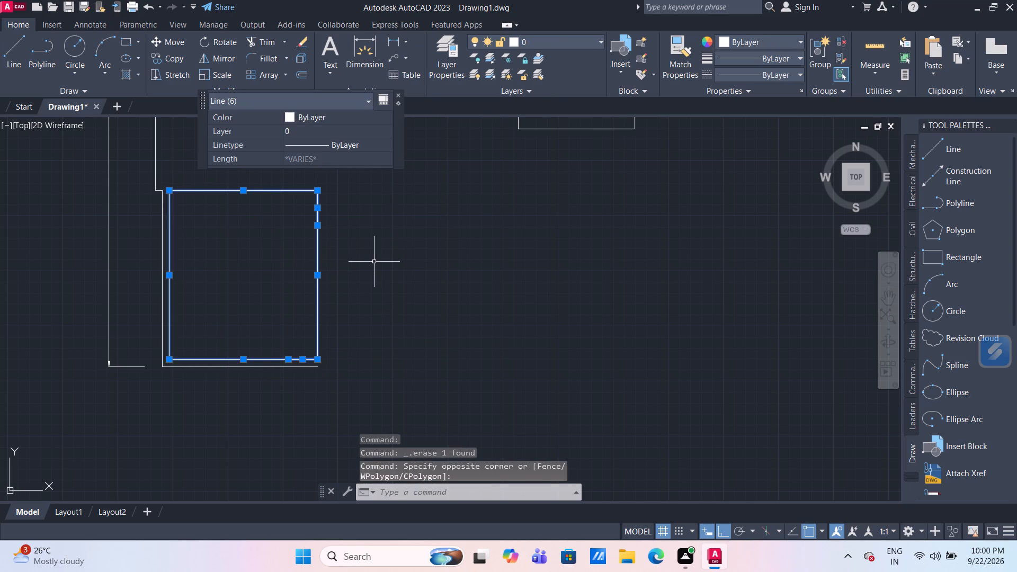
pyautogui.press('Escape')
pyautogui.click(309, 360)
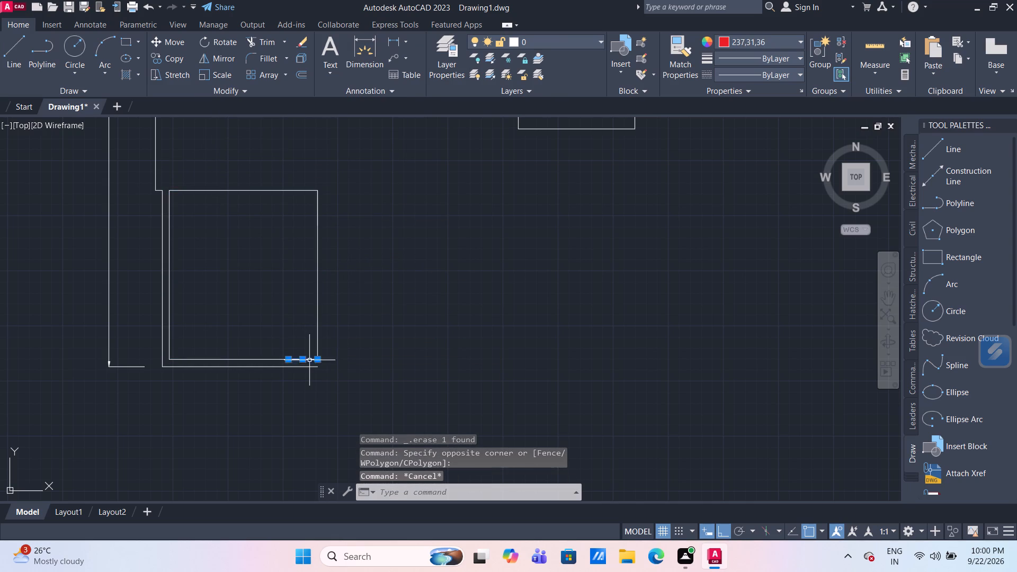
pyautogui.press('Delete')
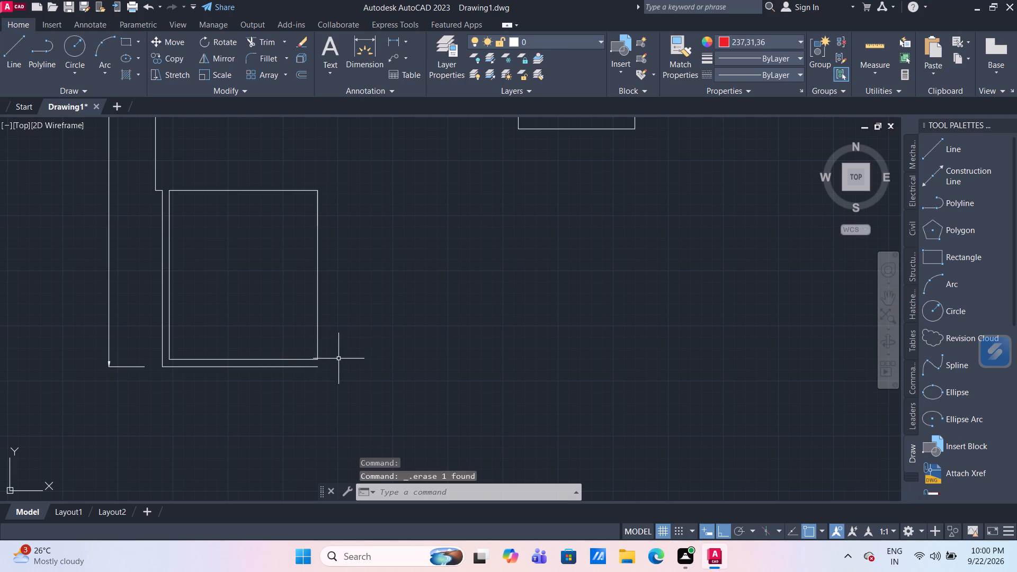
# Join the five inner outline lines of the original plan's southwest room into one polyline.
pyautogui.moveTo(332, 363); pyautogui.dragTo(328, 358)
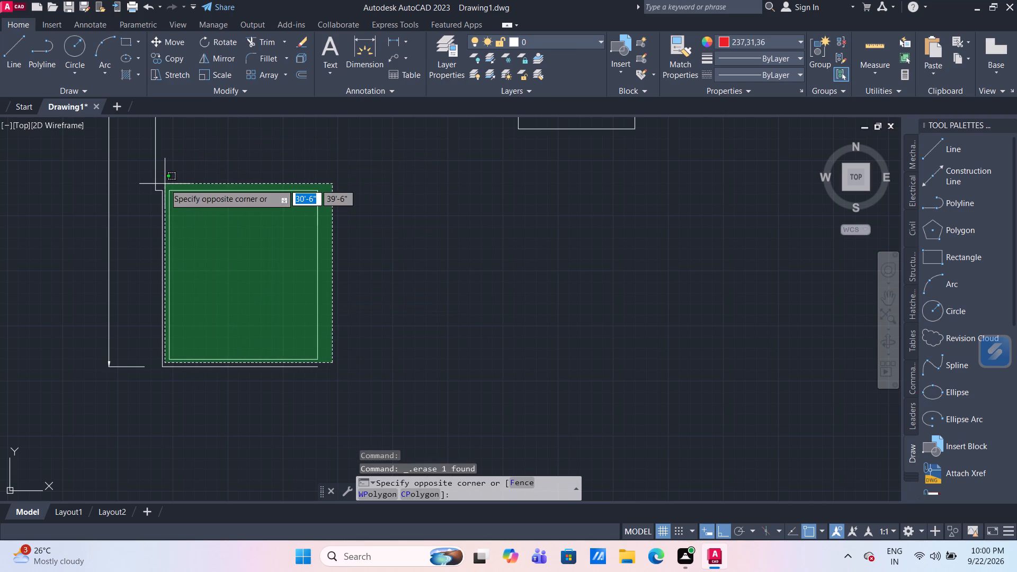
pyautogui.click(166, 184)
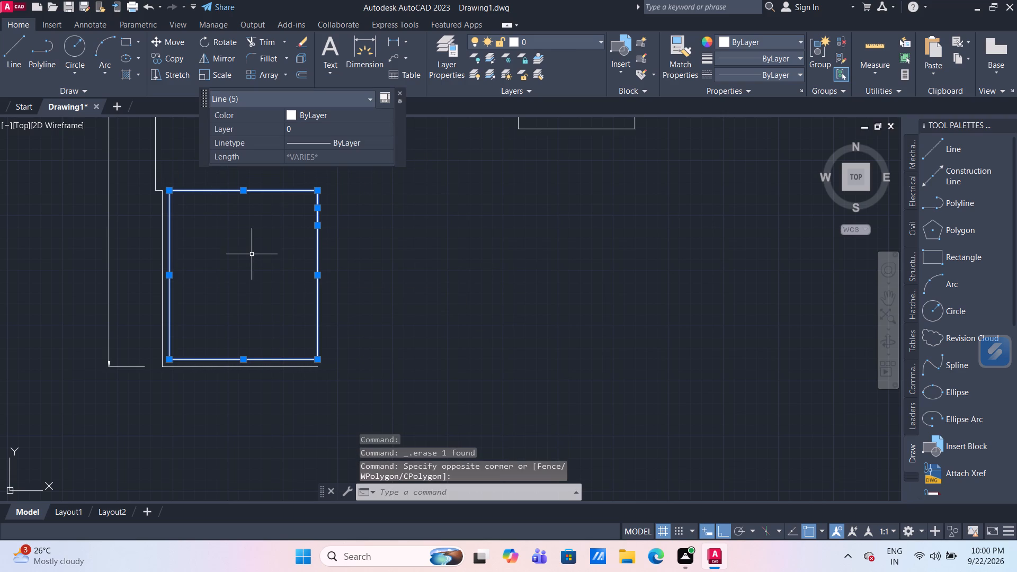
pyautogui.press('j')
pyautogui.press('Return')
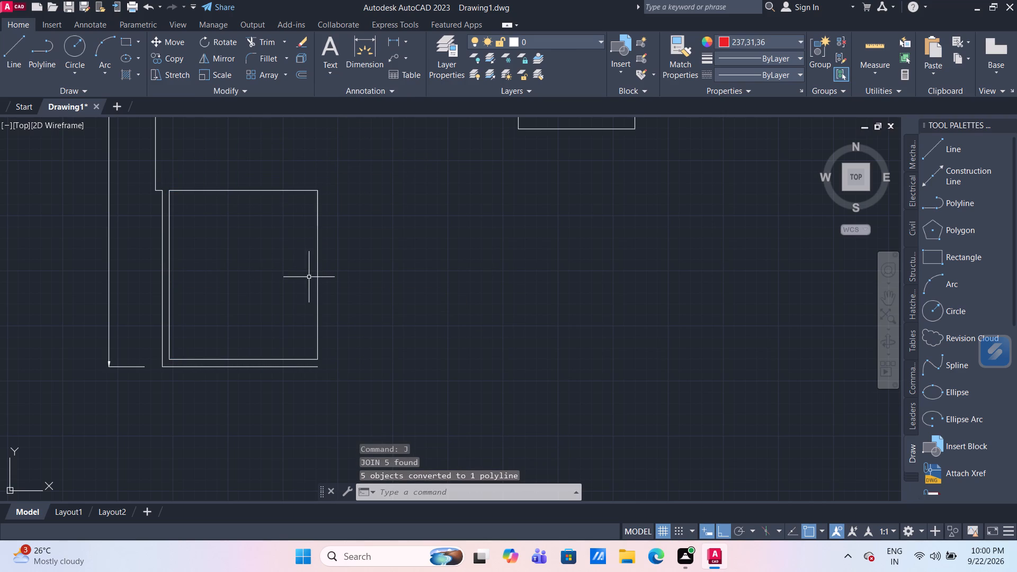
pyautogui.click(317, 281)
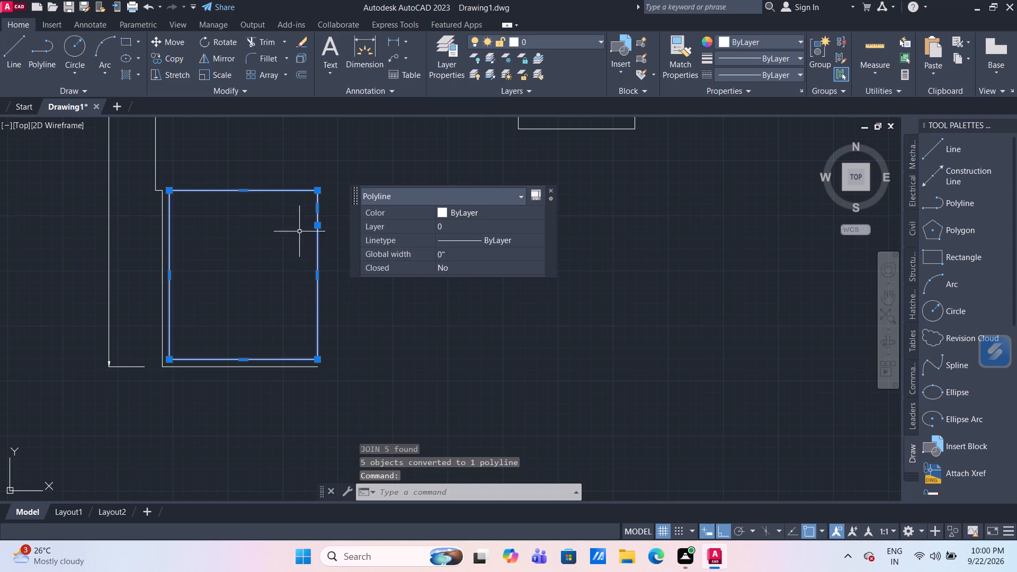
pyautogui.press('Escape')
pyautogui.click(317, 206)
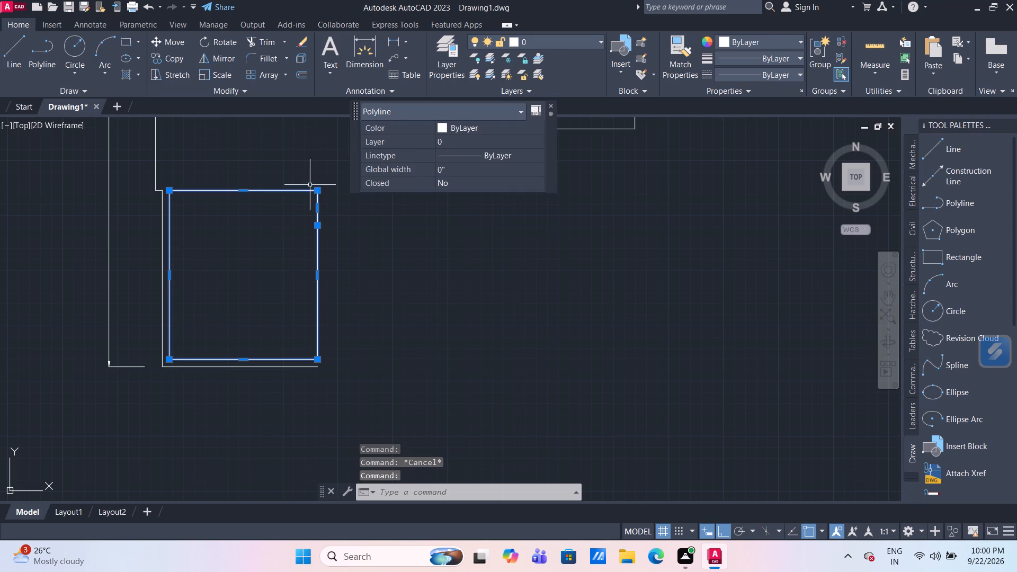
pyautogui.press('Escape')
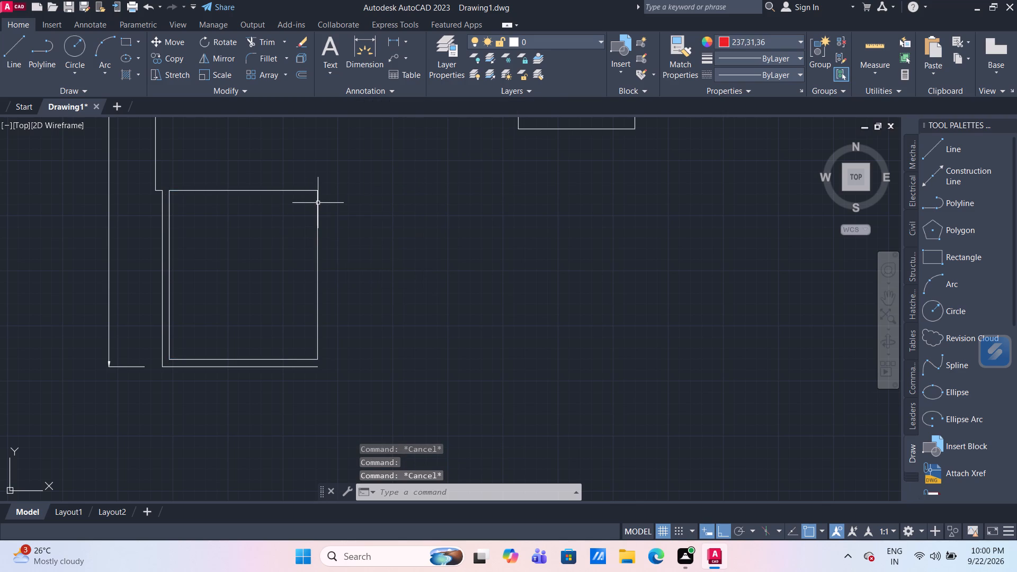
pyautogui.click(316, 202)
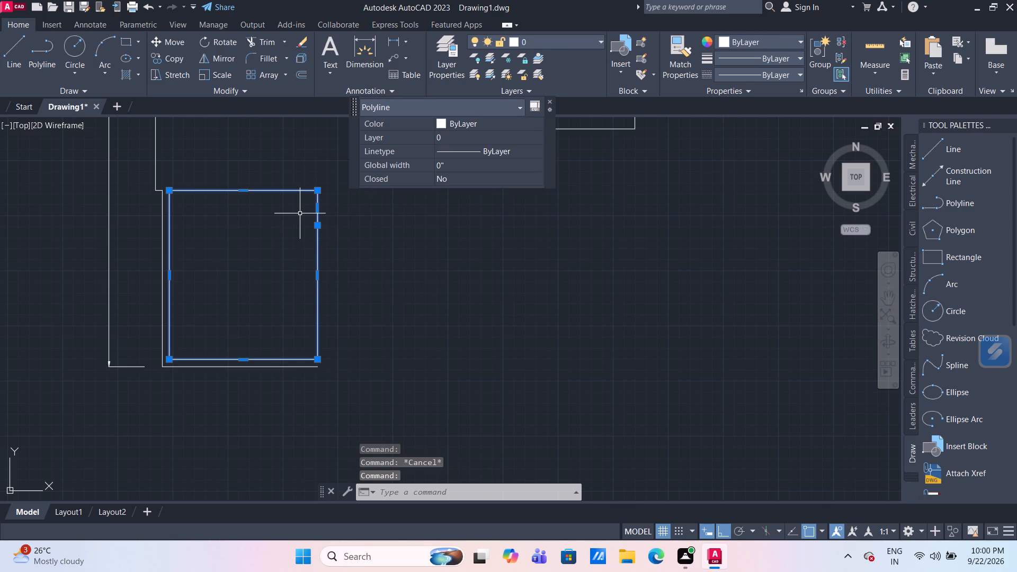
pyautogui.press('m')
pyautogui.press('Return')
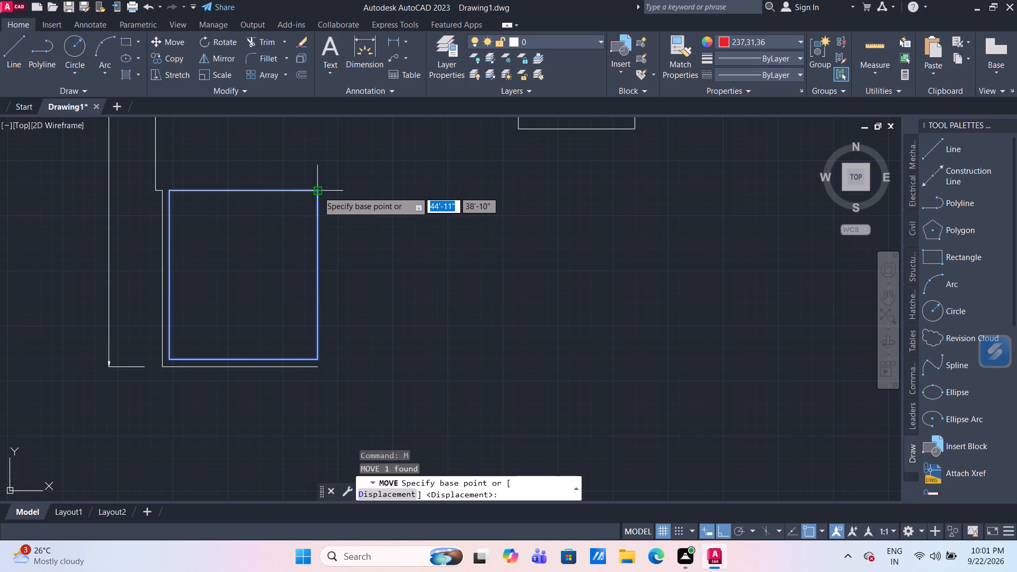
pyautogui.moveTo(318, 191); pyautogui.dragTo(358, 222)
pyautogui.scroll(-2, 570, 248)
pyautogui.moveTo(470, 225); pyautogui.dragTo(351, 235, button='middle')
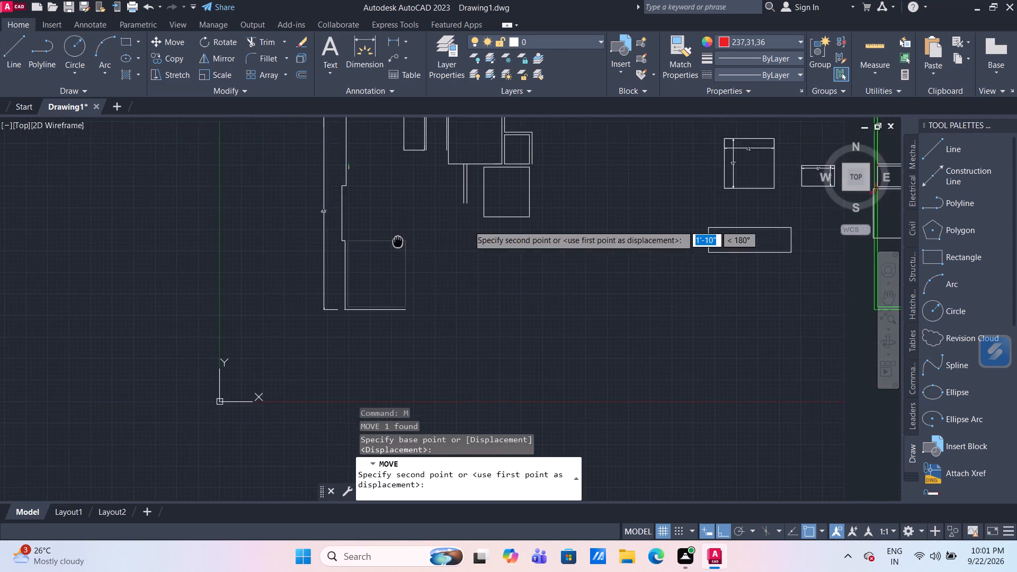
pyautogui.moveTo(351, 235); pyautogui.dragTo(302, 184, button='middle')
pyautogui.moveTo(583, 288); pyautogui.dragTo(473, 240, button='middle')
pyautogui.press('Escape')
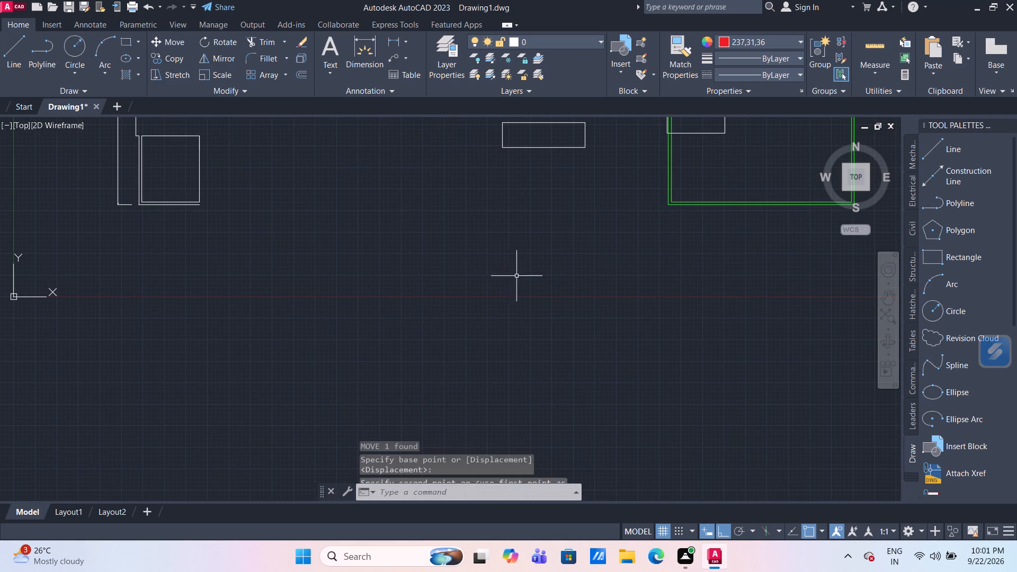
# Offset the east edge of the southernmost room inside the green boundary 8" to the east.
pyautogui.scroll(-2, 559, 200)
pyautogui.moveTo(567, 200); pyautogui.dragTo(493, 256, button='middle')
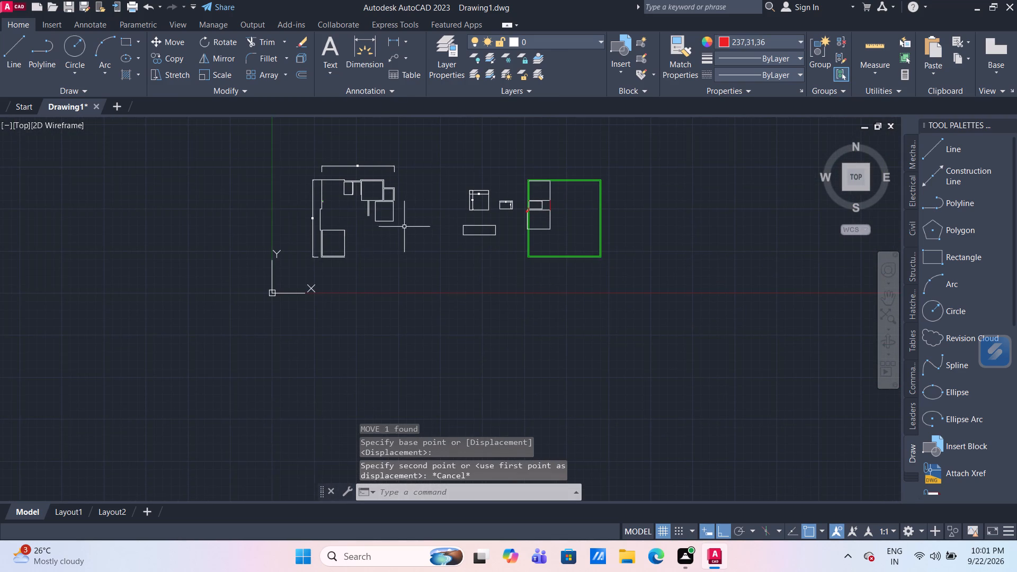
pyautogui.scroll(2, 438, 252)
pyautogui.moveTo(514, 251); pyautogui.dragTo(460, 260, button='middle')
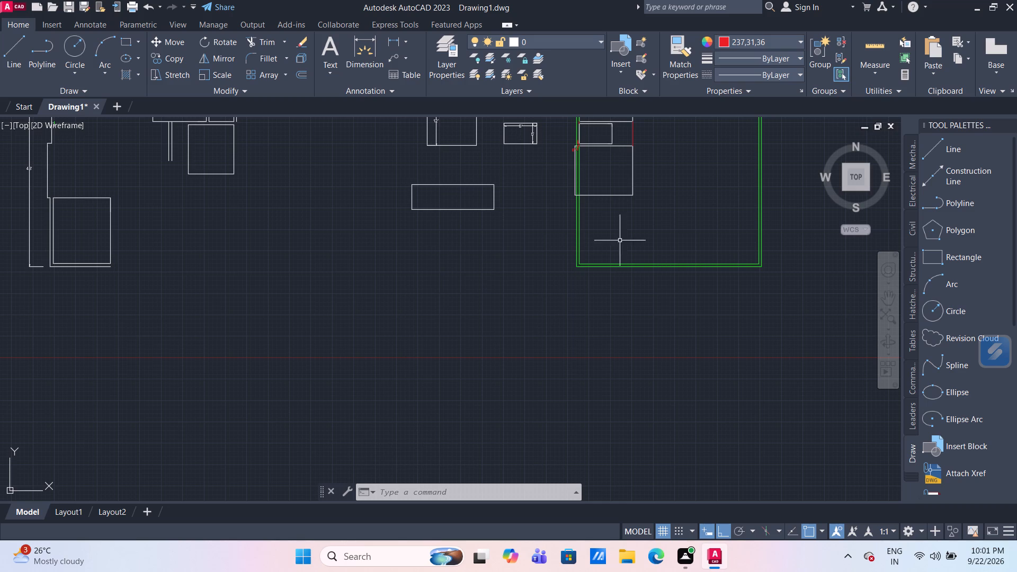
pyautogui.moveTo(660, 183); pyautogui.dragTo(601, 229, button='middle')
pyautogui.scroll(2, 593, 212)
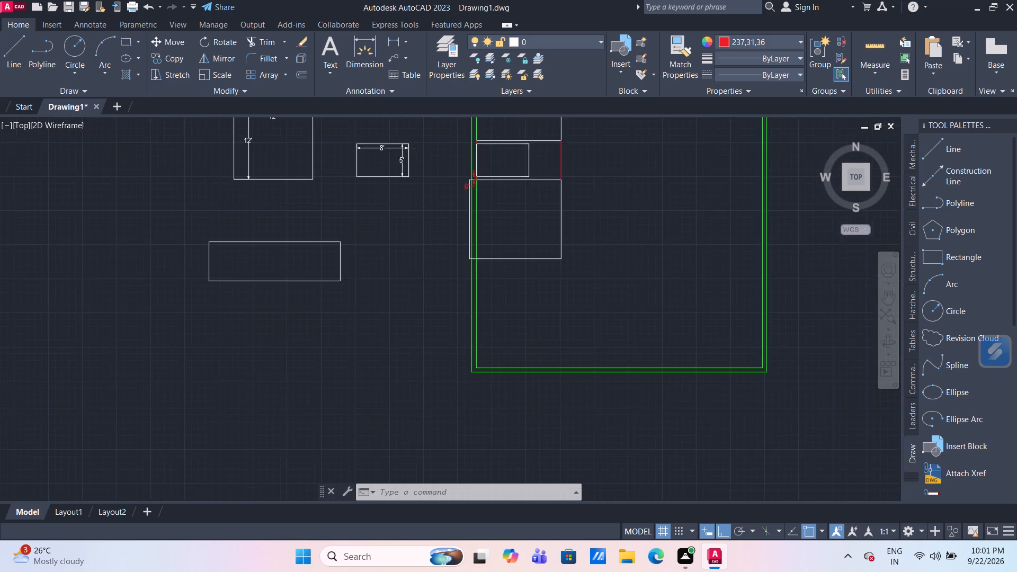
pyautogui.moveTo(593, 212); pyautogui.dragTo(529, 235, button='middle')
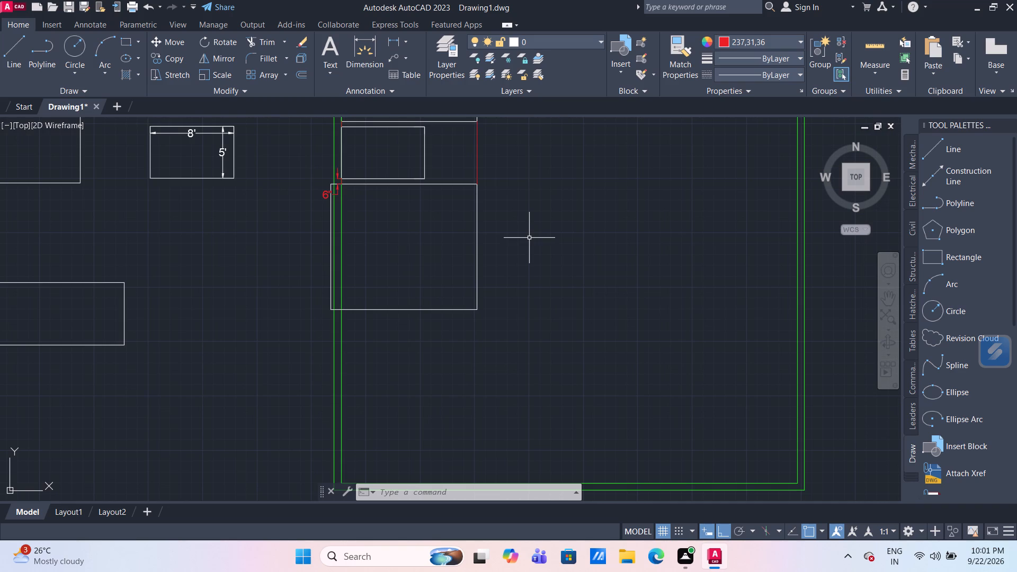
pyautogui.press('o')
pyautogui.press('Return')
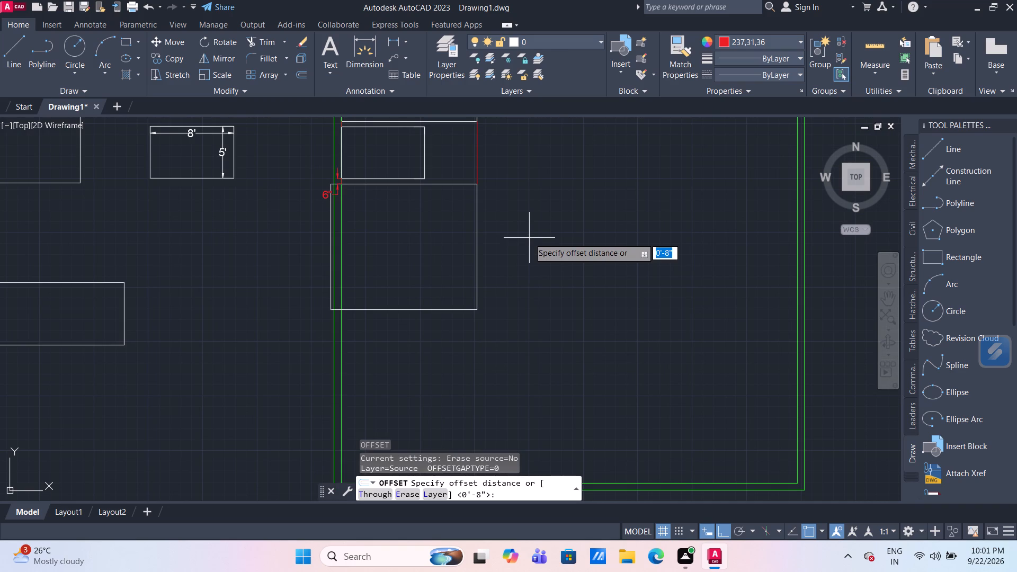
pyautogui.press('Return')
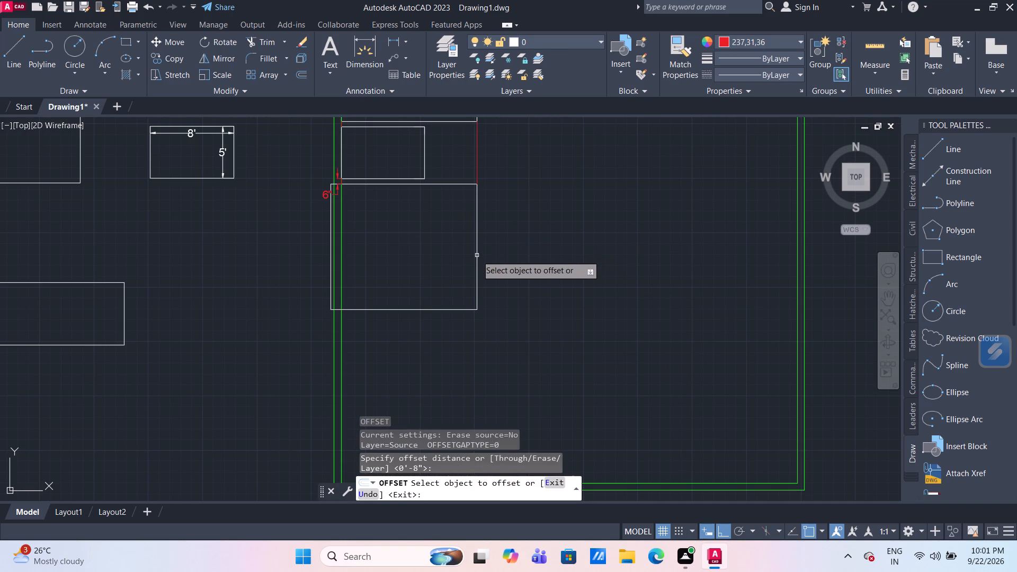
pyautogui.click(477, 255)
pyautogui.click(508, 247)
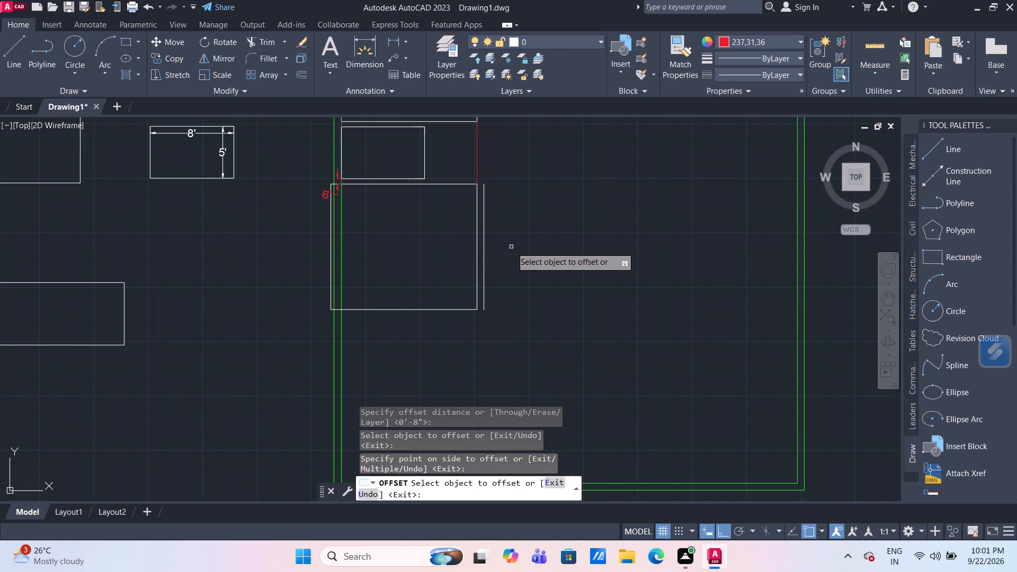
pyautogui.press('Escape')
# Offset the south edge of that same room 8" to the south.
pyautogui.moveTo(488, 301); pyautogui.dragTo(498, 264, button='middle')
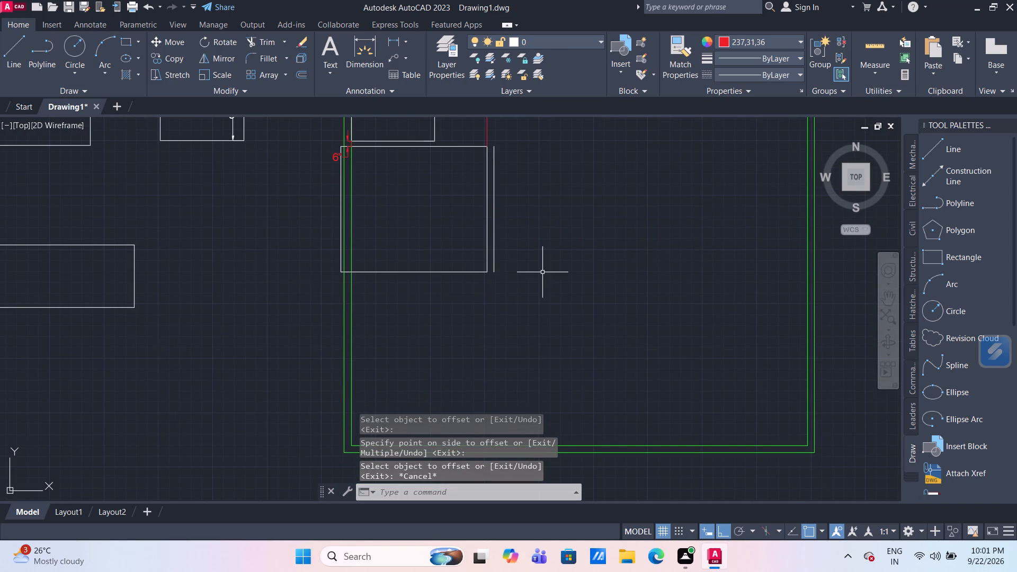
pyautogui.press('o')
pyautogui.press('Return')
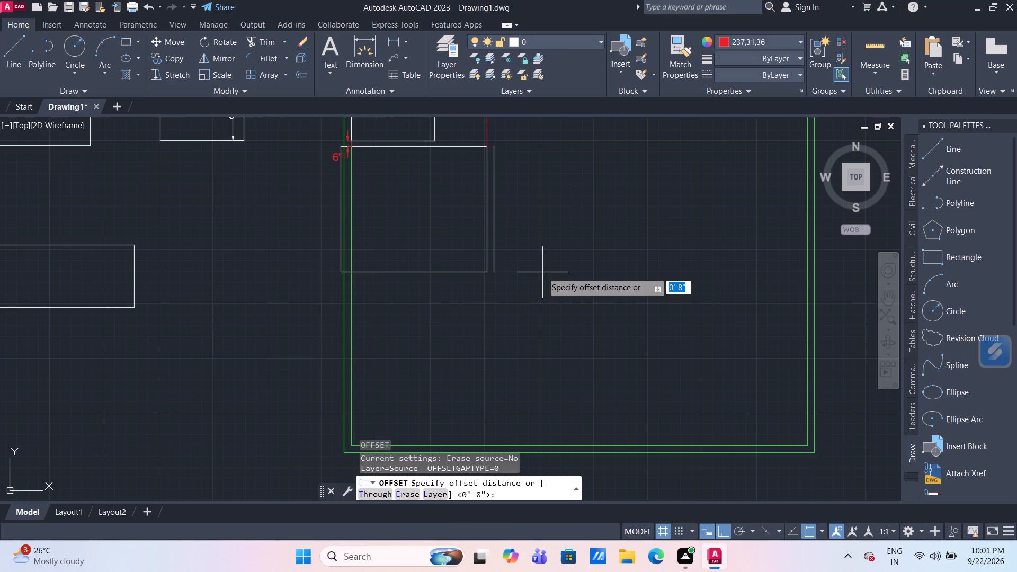
pyautogui.scroll(-1, 542, 272)
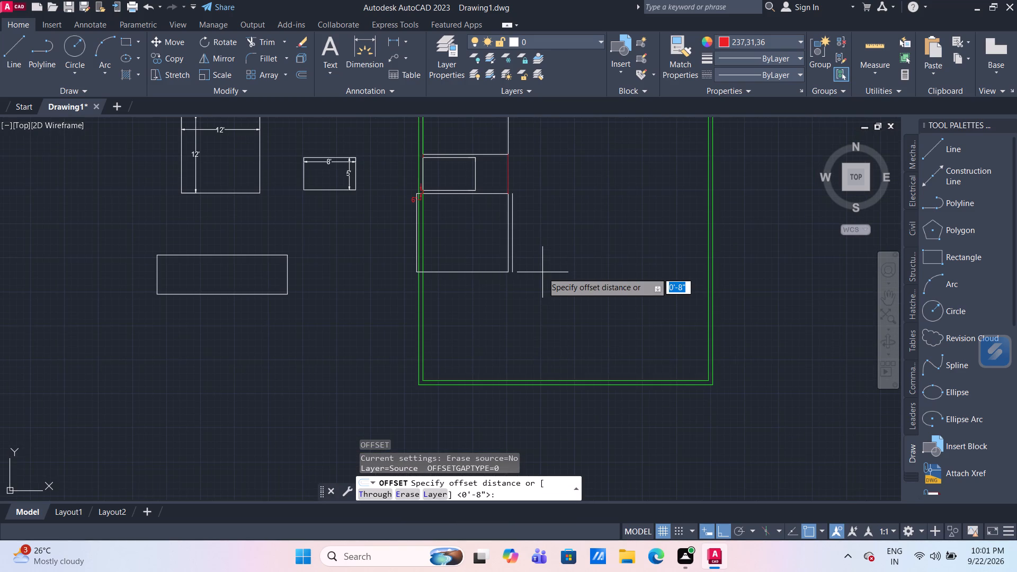
pyautogui.scroll(-2, 544, 272)
pyautogui.middleClick(553, 271)
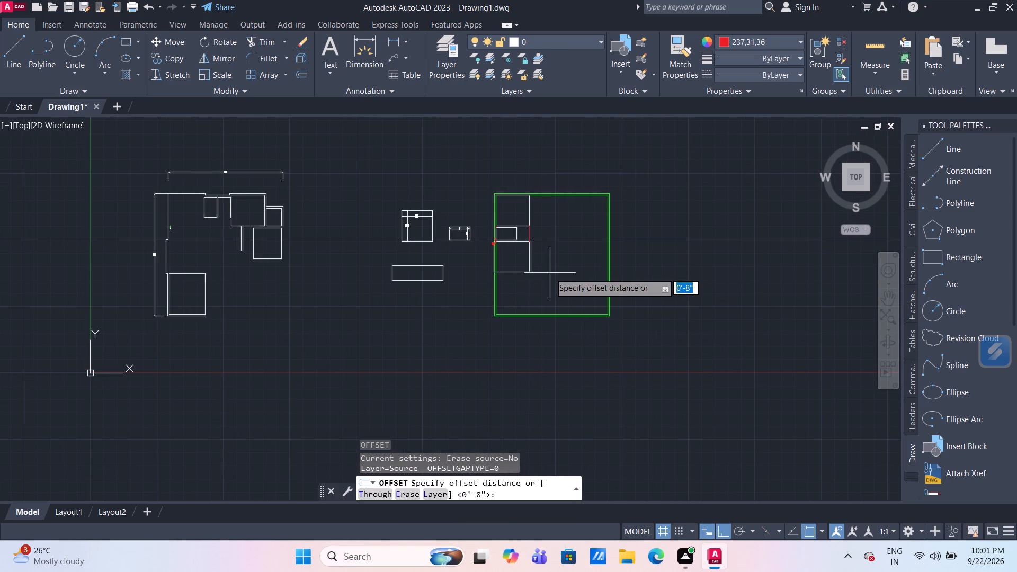
pyautogui.scroll(3, 550, 273)
pyautogui.moveTo(547, 256); pyautogui.dragTo(542, 230, button='middle')
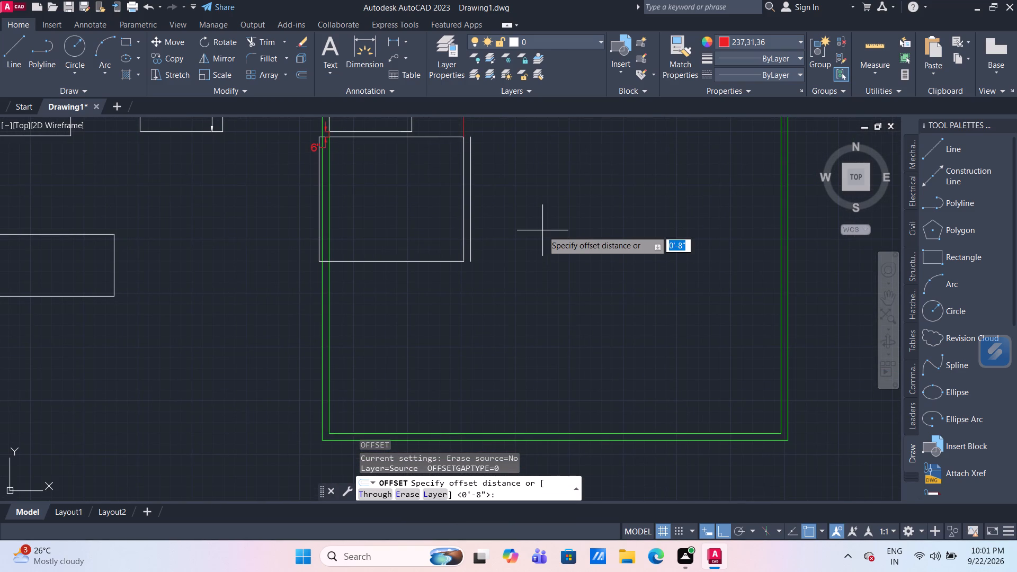
pyautogui.press('Return')
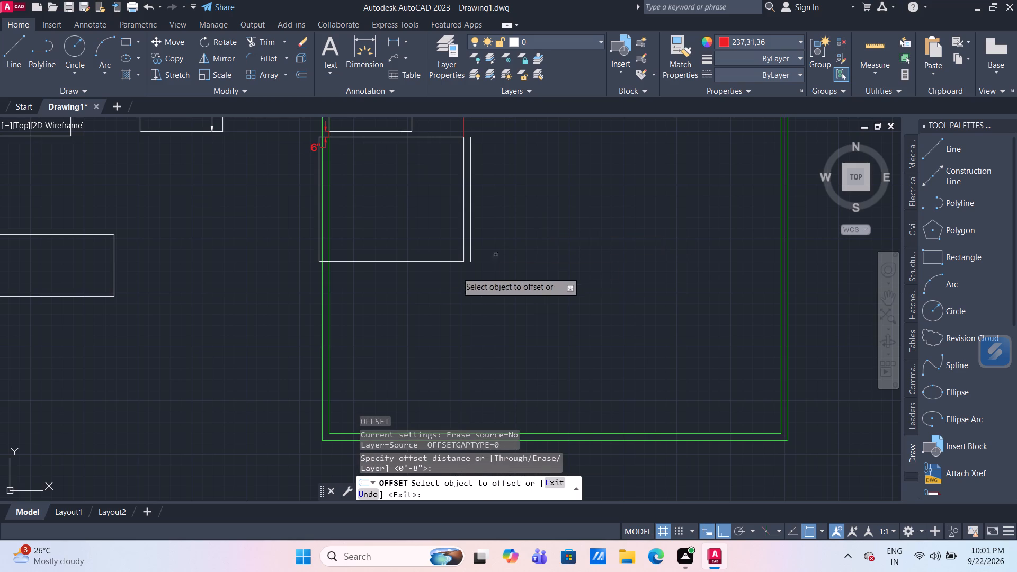
pyautogui.click(431, 262)
pyautogui.click(433, 291)
pyautogui.press('Escape')
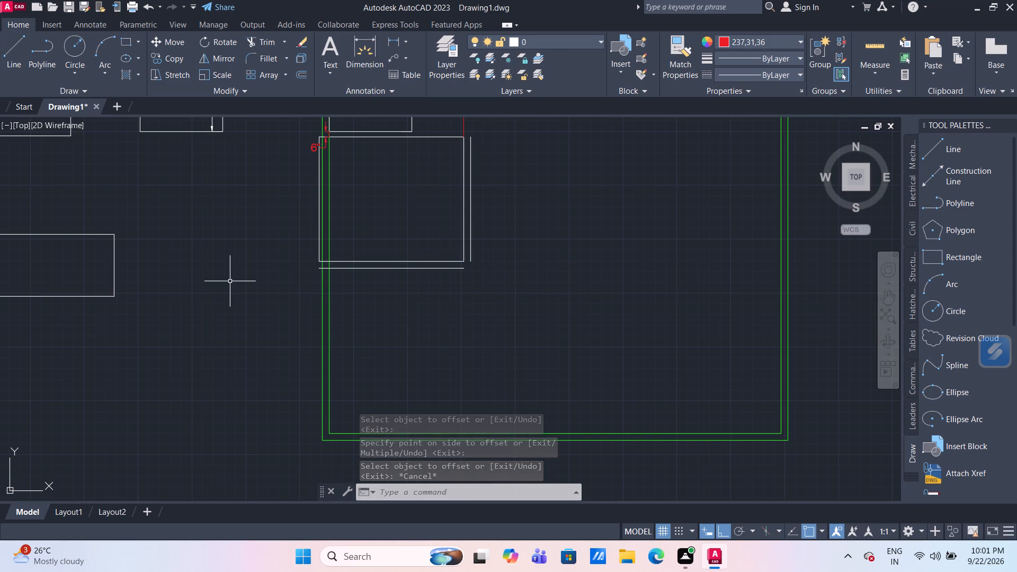
# Extend the south offset line east and the east offset line south to meet the green inner outline.
pyautogui.write('ex')
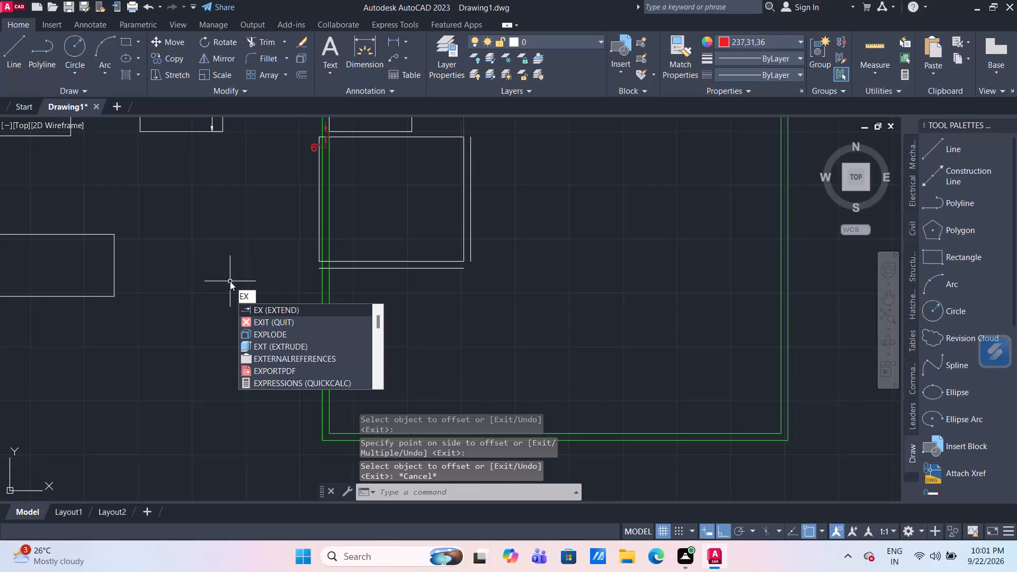
pyautogui.press('Return')
pyautogui.click(424, 270)
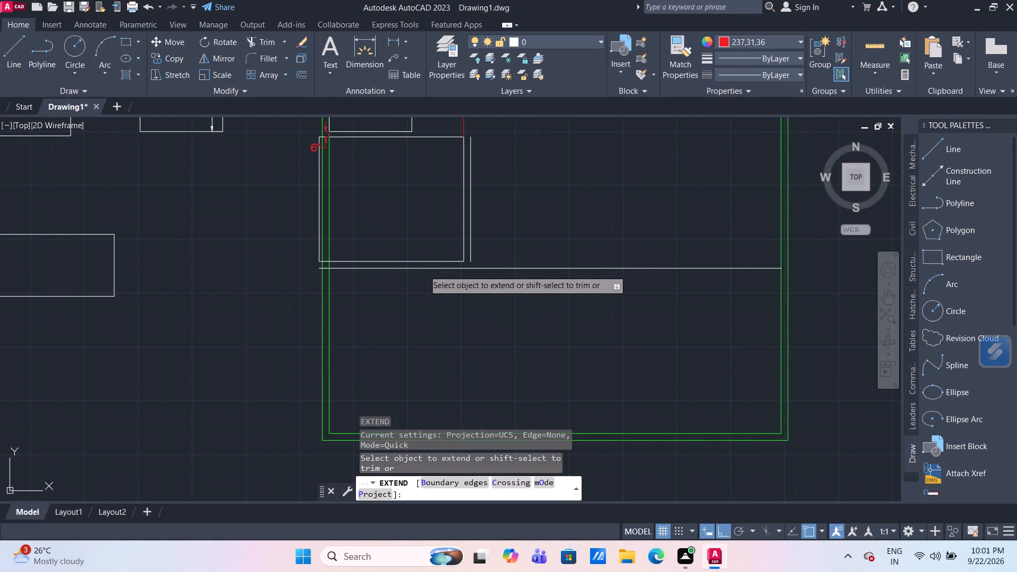
pyautogui.click(471, 255)
pyautogui.click(471, 260)
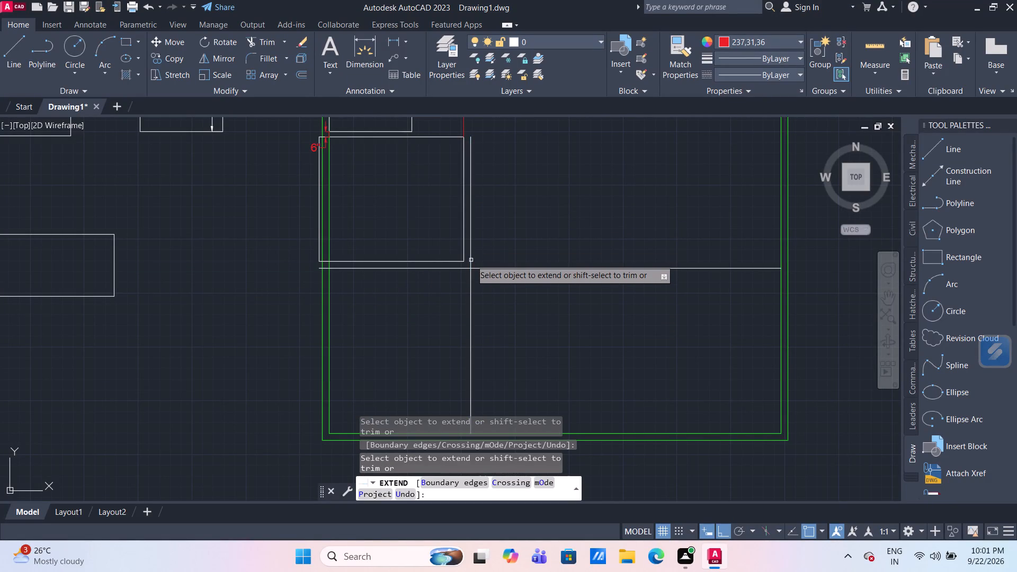
pyautogui.press('Escape')
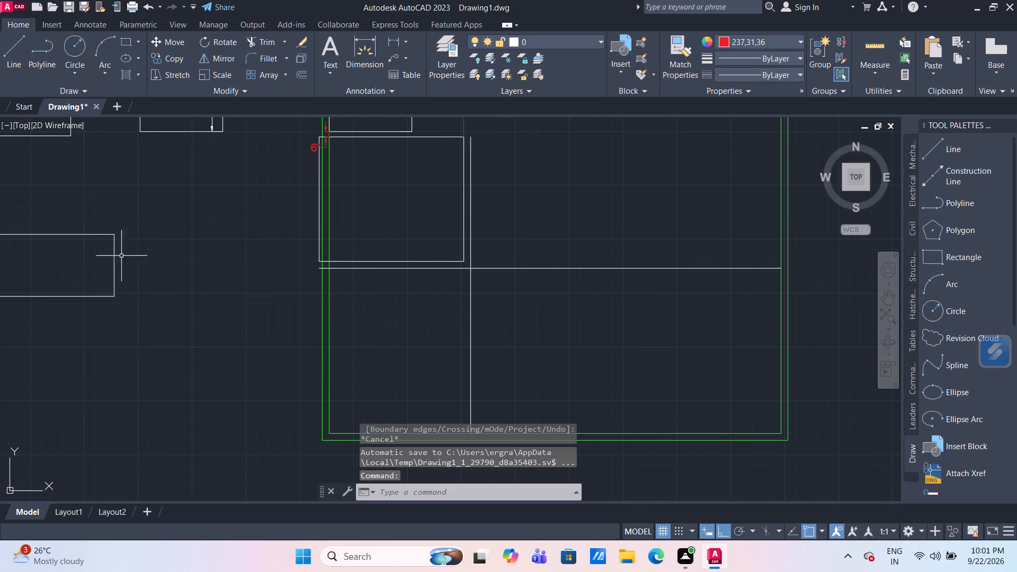
# Set the current drawing colour to ByLayer.
pyautogui.scroll(-2, 30, 216)
pyautogui.moveTo(86, 336); pyautogui.dragTo(247, 284, button='middle')
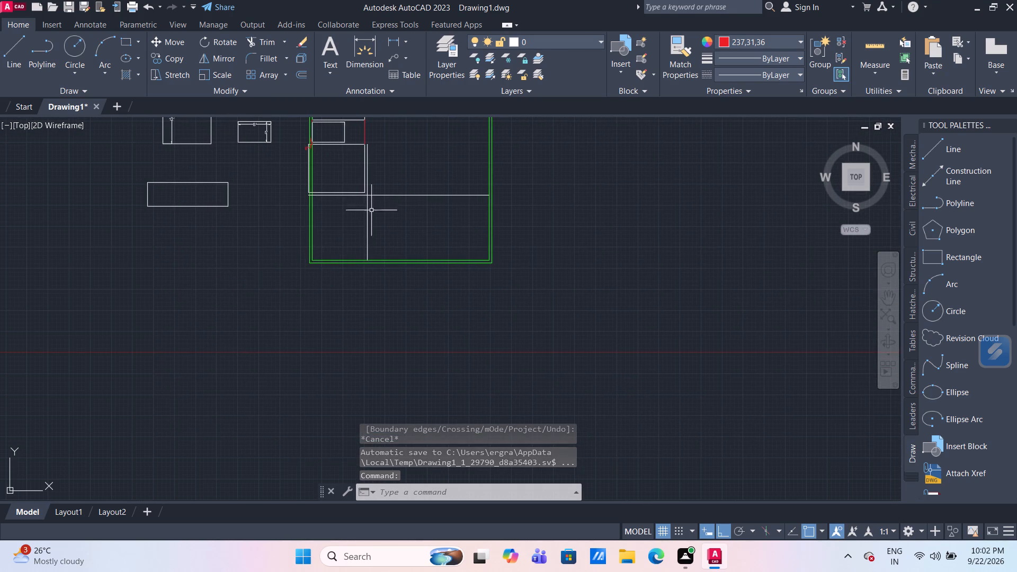
pyautogui.scroll(2, 361, 184)
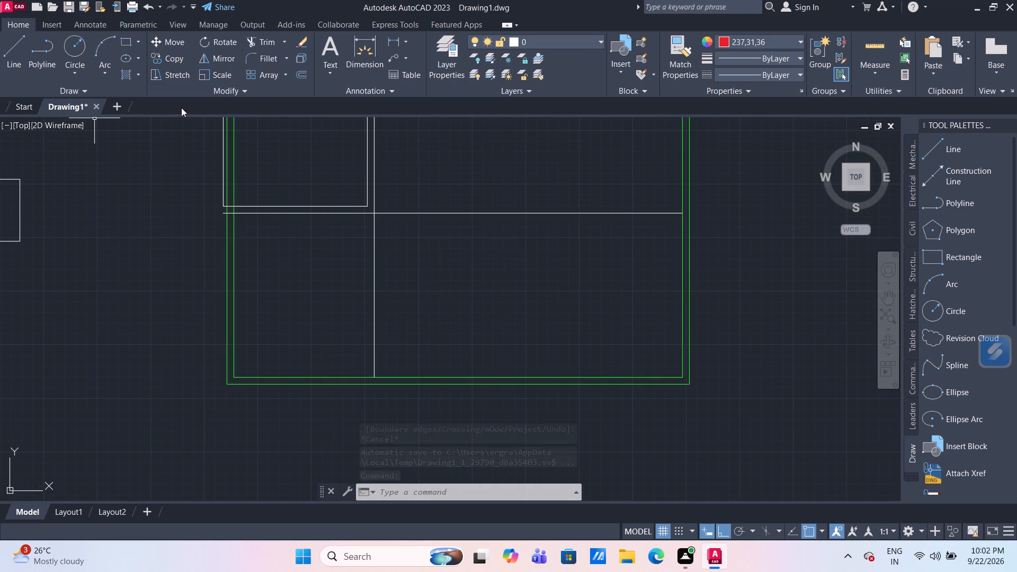
pyautogui.click(770, 42)
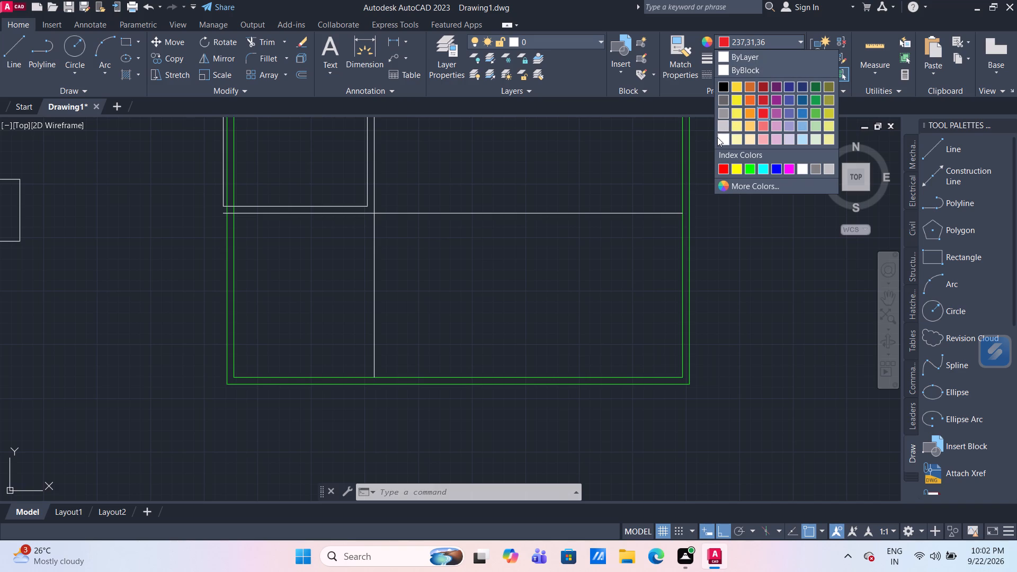
pyautogui.moveTo(747, 57); pyautogui.dragTo(741, 59)
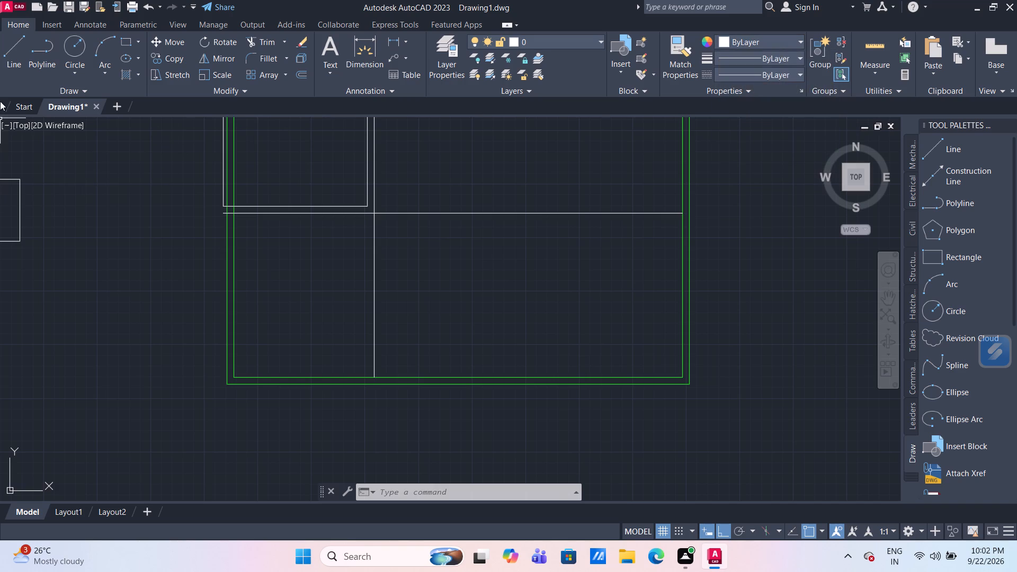
# Draw a 14' by 16' room rectangle southwest from the crossing of the two offset lines below the existing room.
pyautogui.moveTo(131, 44); pyautogui.dragTo(135, 54)
pyautogui.scroll(2, 389, 218)
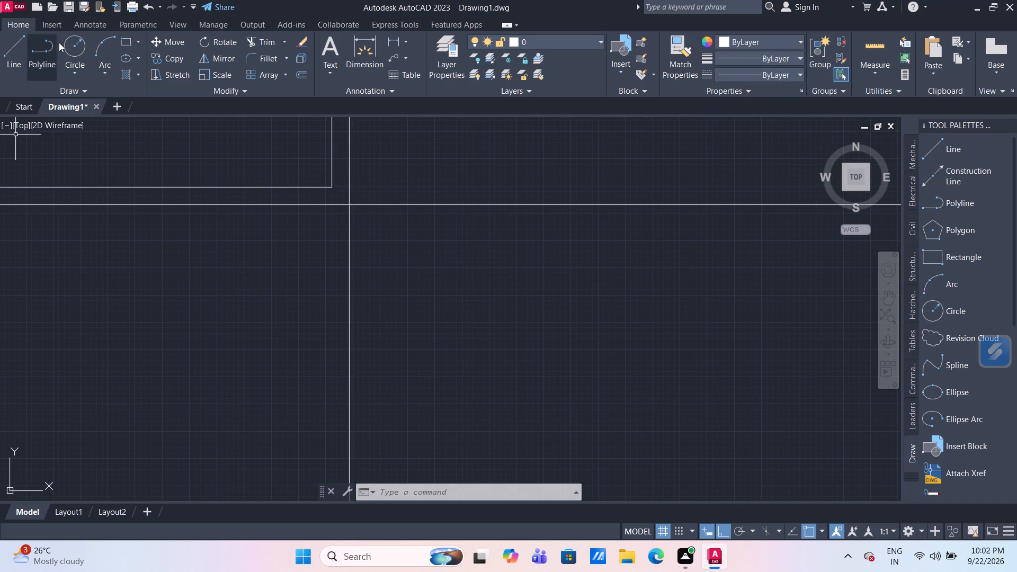
pyautogui.click(122, 41)
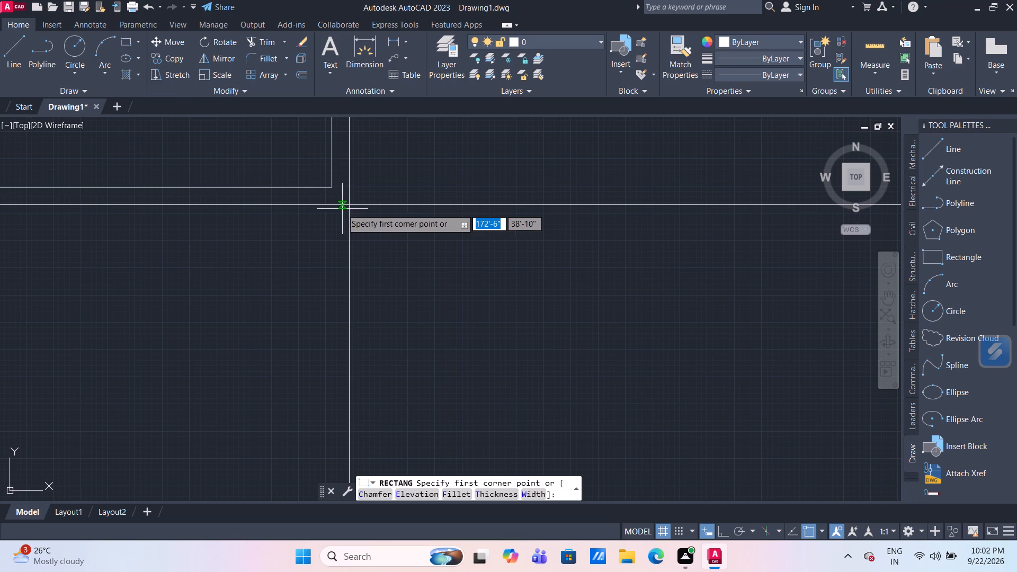
pyautogui.moveTo(349, 204); pyautogui.dragTo(332, 230)
pyautogui.scroll(-3, 216, 321)
pyautogui.scroll(-1, 180, 349)
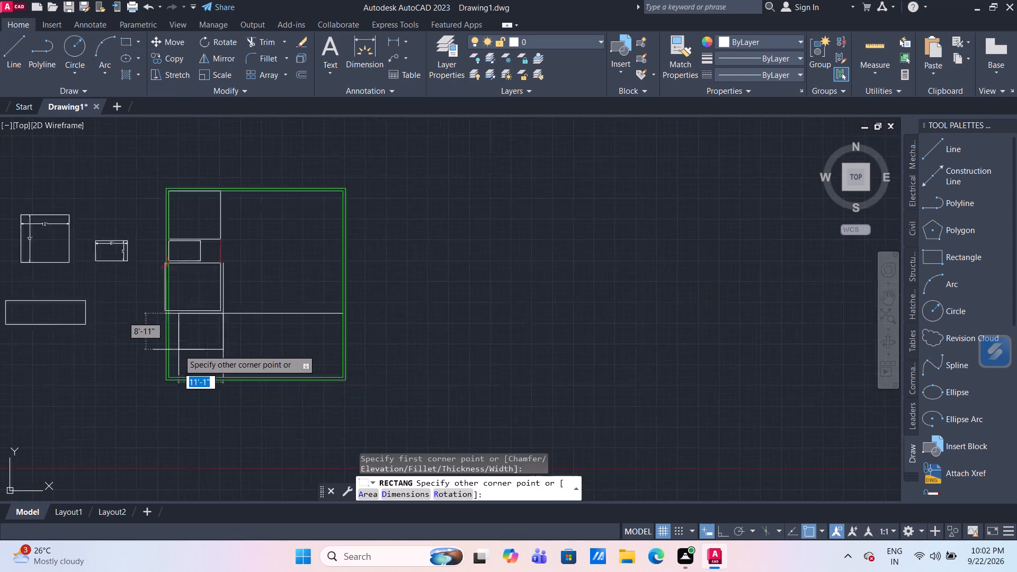
pyautogui.scroll(-1, 179, 350)
pyautogui.moveTo(179, 350); pyautogui.dragTo(213, 327, button='middle')
pyautogui.scroll(4, 215, 360)
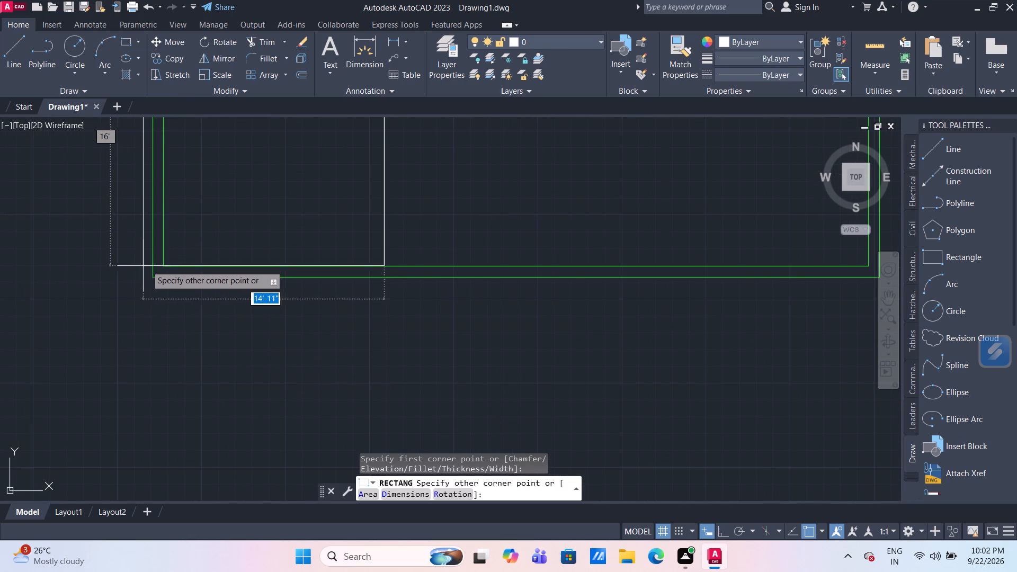
pyautogui.scroll(-2, 150, 279)
pyautogui.moveTo(163, 253); pyautogui.dragTo(163, 306, button='middle')
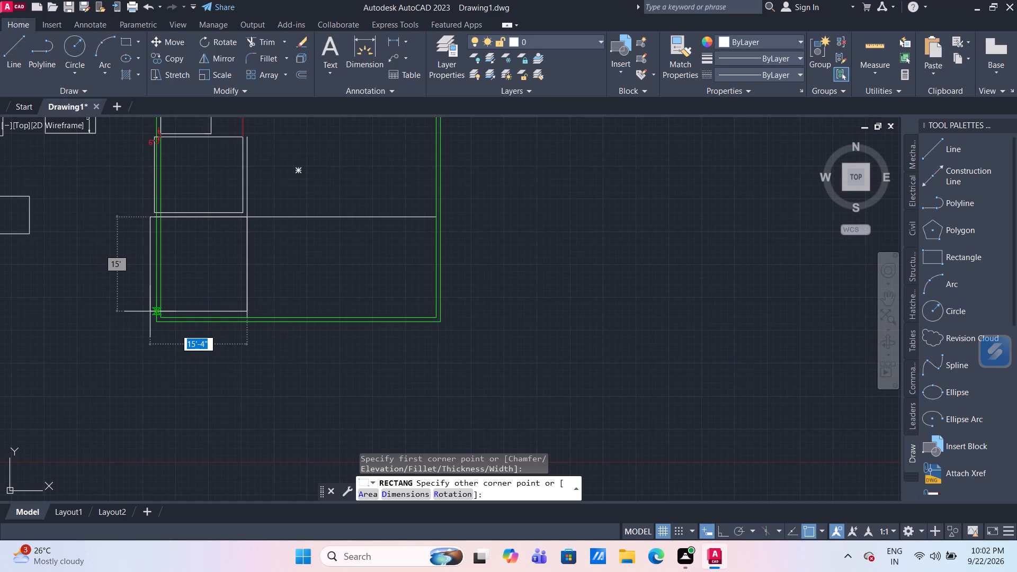
pyautogui.write('14')
pyautogui.press("'")
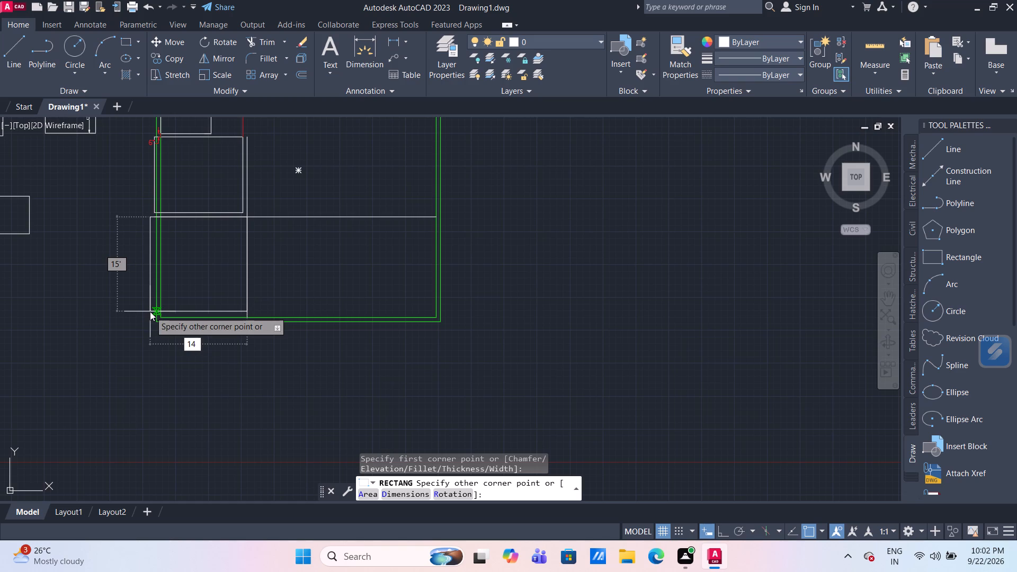
pyautogui.press('Tab')
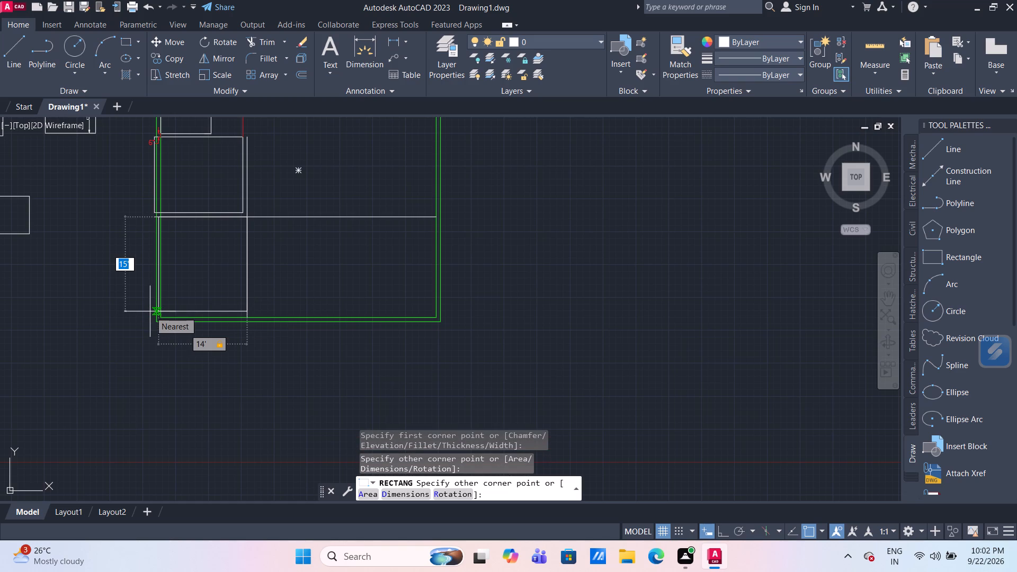
pyautogui.write("16'")
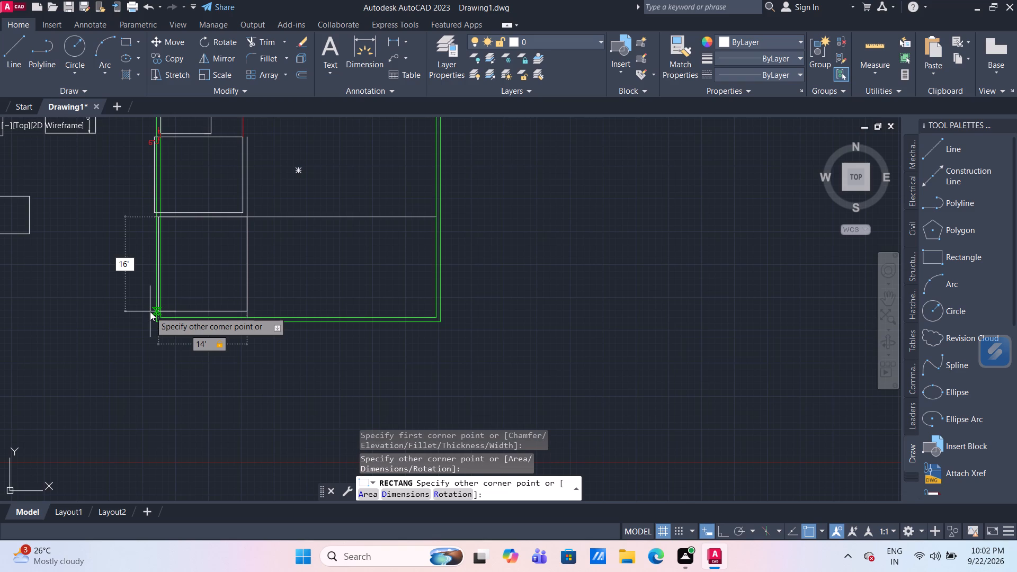
pyautogui.press('Return')
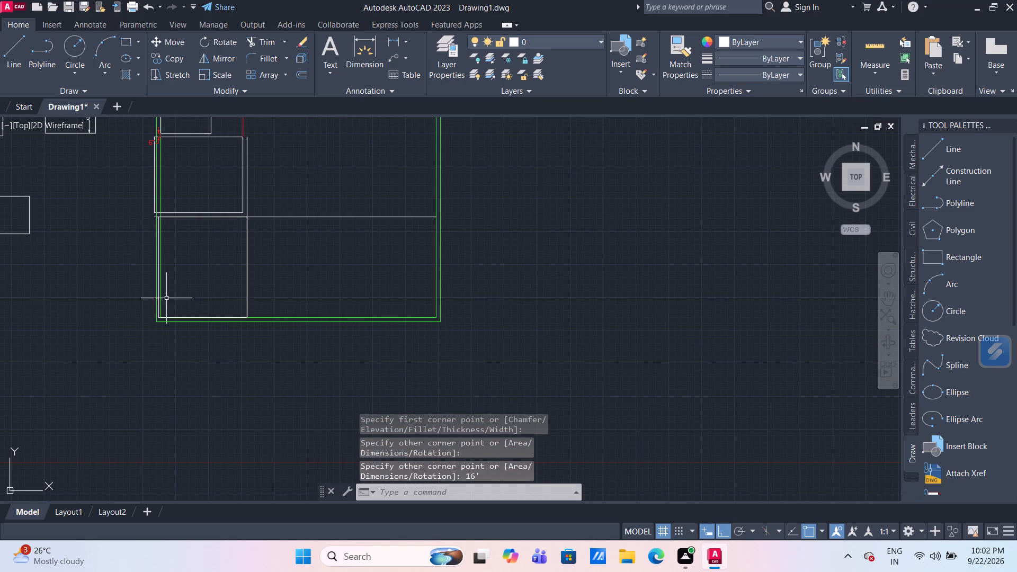
# Erase the horizontal and vertical offset guide lines running along the new room's north and east edges.
pyautogui.scroll(1, 197, 243)
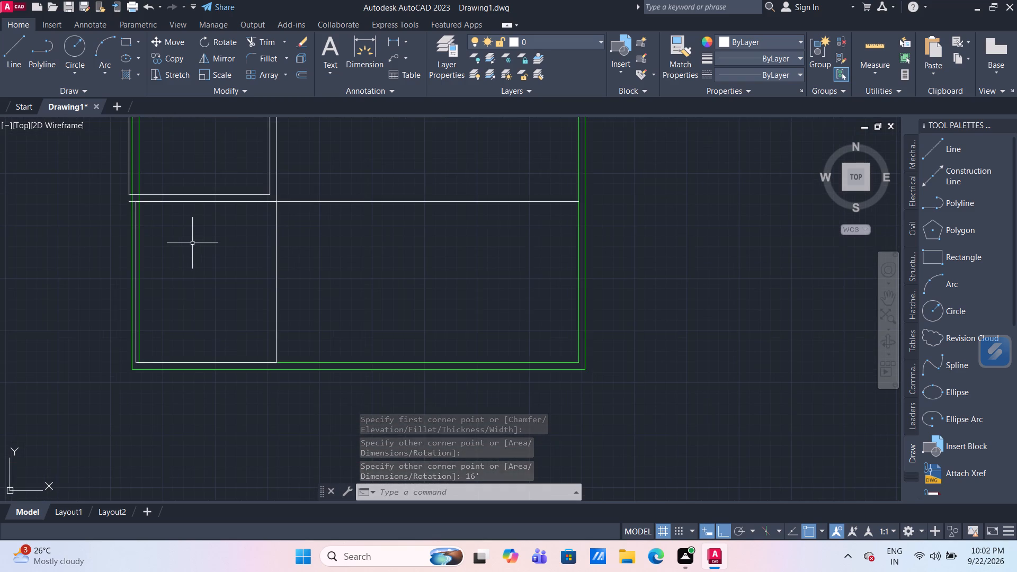
pyautogui.scroll(3, 142, 212)
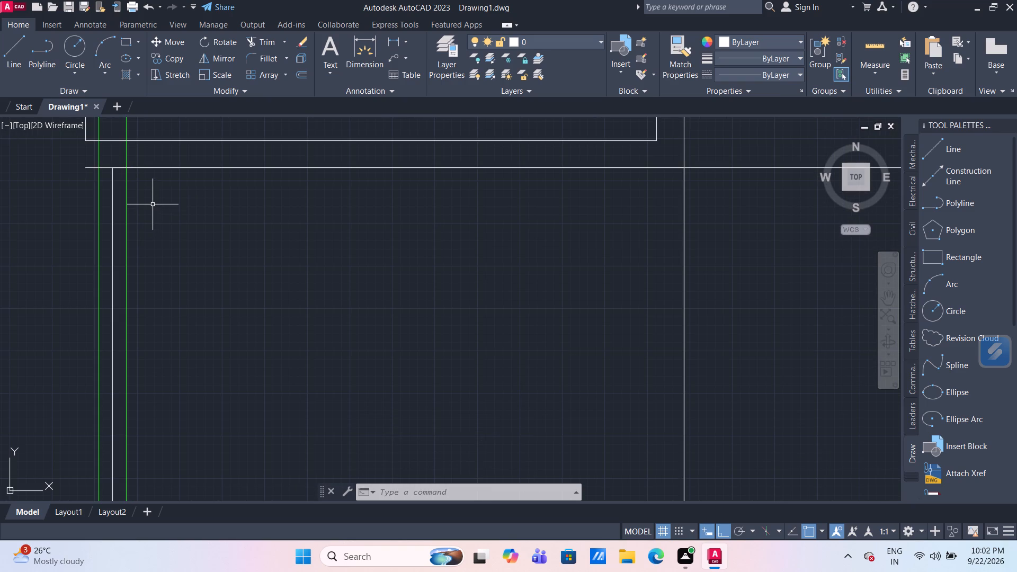
pyautogui.scroll(-3, 153, 204)
pyautogui.scroll(3, 132, 204)
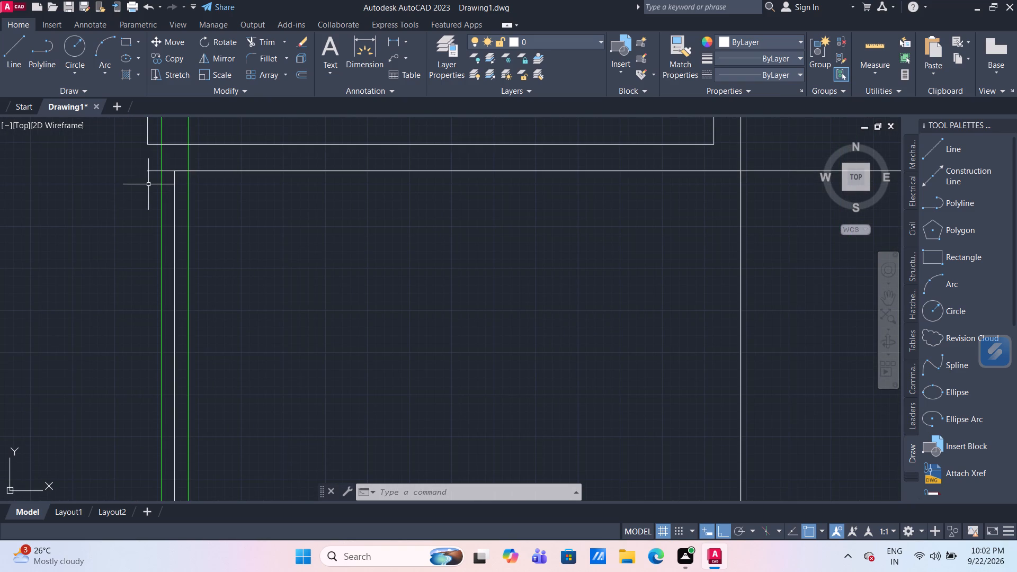
pyautogui.click(148, 172)
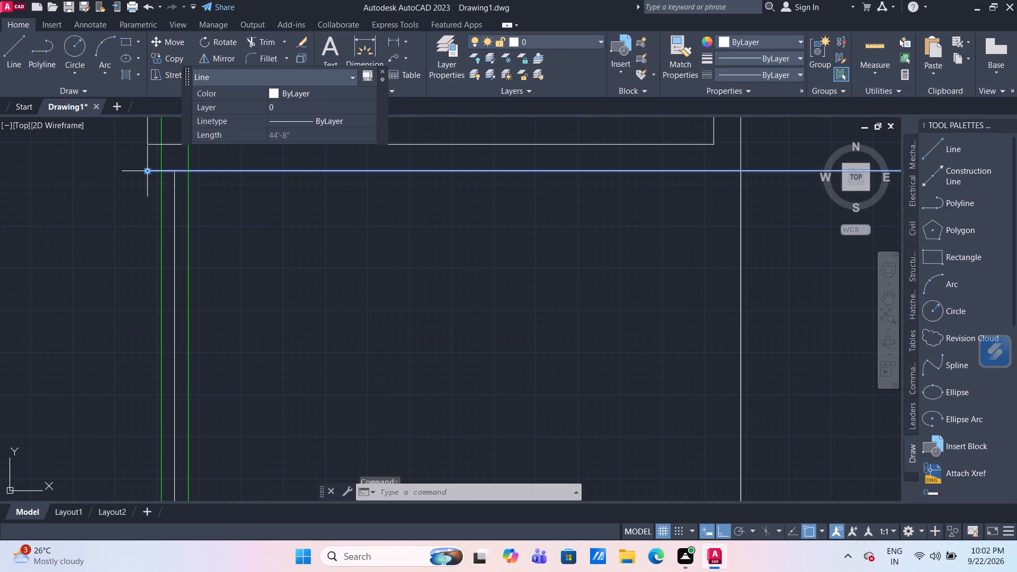
pyautogui.scroll(-2, 240, 228)
pyautogui.press('Delete')
pyautogui.scroll(-1, 430, 221)
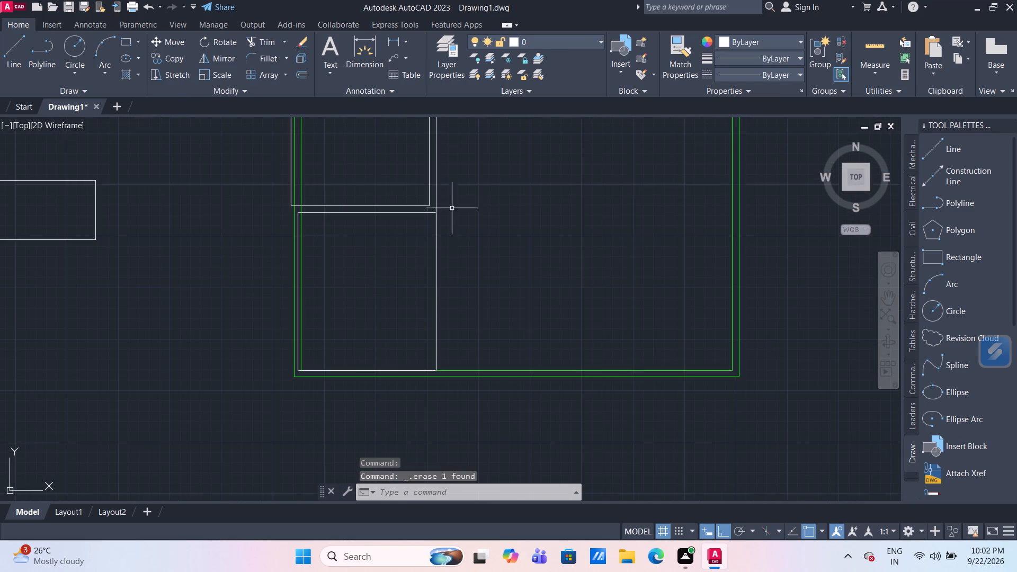
pyautogui.moveTo(457, 193); pyautogui.dragTo(425, 255, button='middle')
pyautogui.scroll(1, 408, 236)
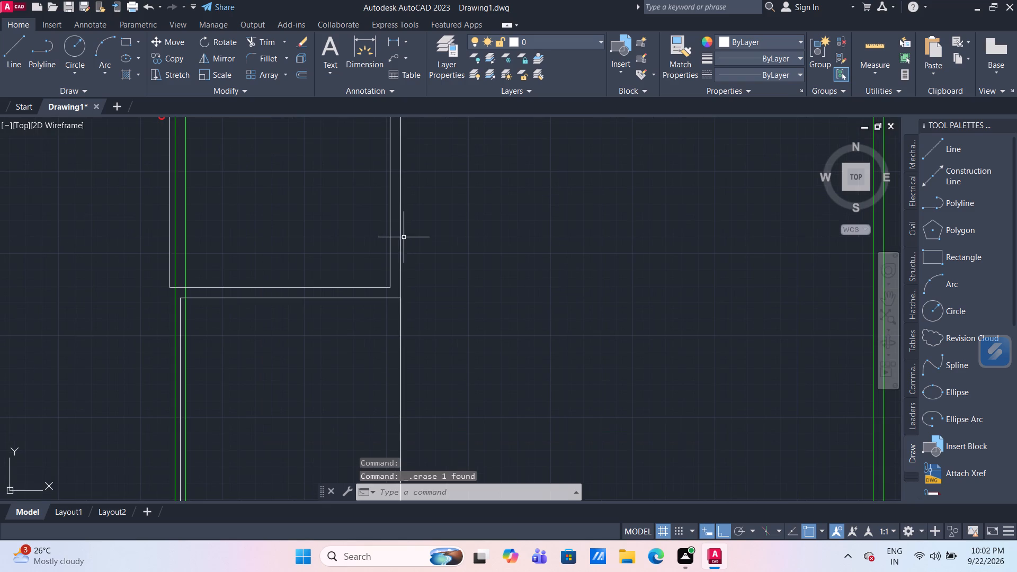
pyautogui.click(400, 238)
pyautogui.press('Delete')
# Examine how the new 14' by 16' room sits against the green boundary's west and south walls and the room above.
pyautogui.scroll(-1, 464, 273)
pyautogui.moveTo(460, 276); pyautogui.dragTo(460, 237, button='middle')
pyautogui.scroll(1, 300, 279)
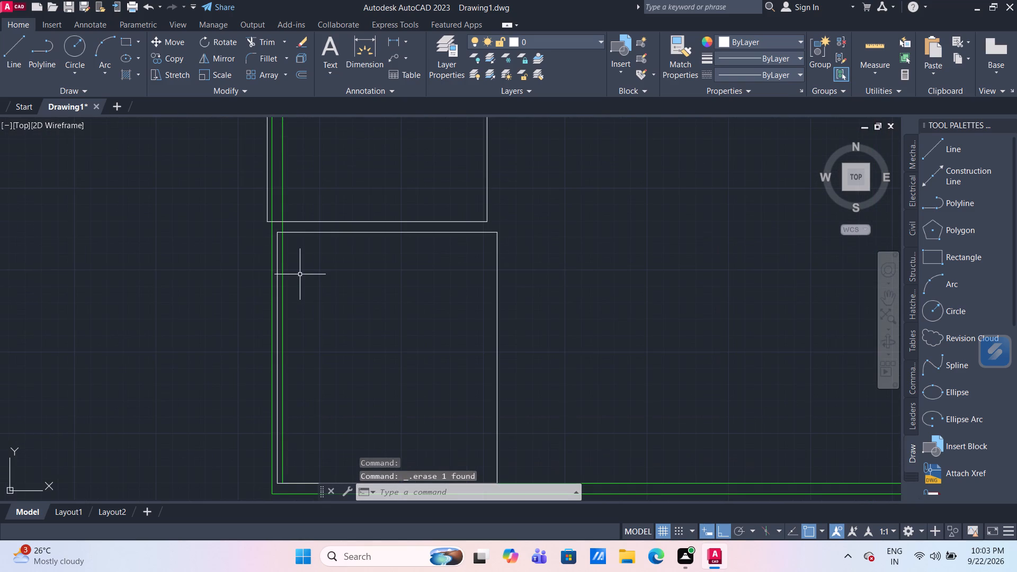
pyautogui.scroll(1, 293, 271)
pyautogui.moveTo(293, 271); pyautogui.dragTo(293, 224, button='middle')
pyautogui.scroll(-1, 293, 226)
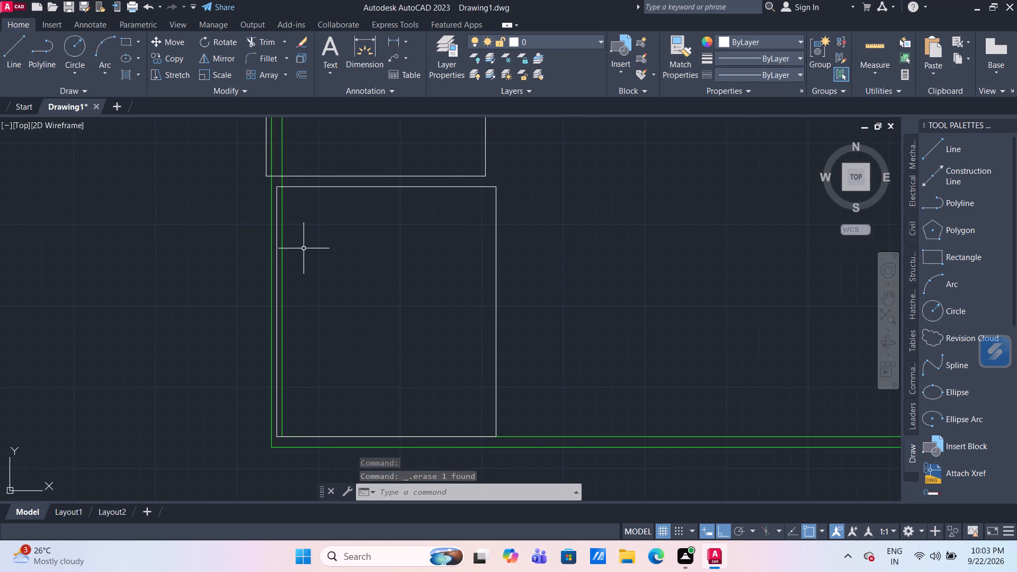
pyautogui.moveTo(305, 249); pyautogui.dragTo(306, 225, button='middle')
pyautogui.scroll(-1, 306, 225)
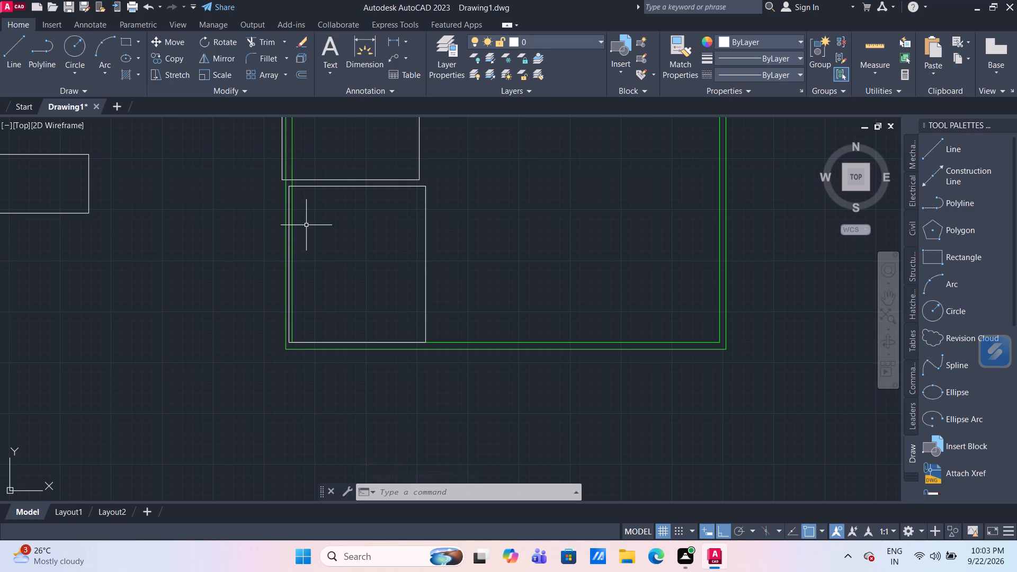
pyautogui.scroll(1, 306, 225)
pyautogui.scroll(-1, 306, 225)
pyautogui.scroll(-1, 335, 162)
pyautogui.moveTo(335, 162); pyautogui.dragTo(338, 163, button='middle')
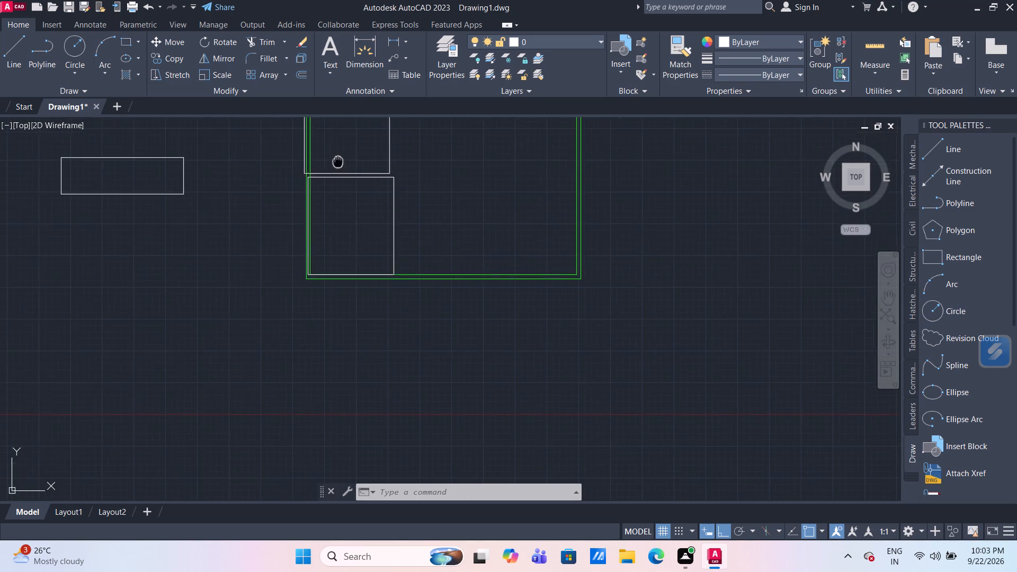
pyautogui.moveTo(338, 163); pyautogui.dragTo(340, 270, button='middle')
pyautogui.scroll(2, 324, 220)
pyautogui.scroll(-2, 324, 220)
pyautogui.moveTo(344, 323); pyautogui.dragTo(343, 248, button='middle')
pyautogui.scroll(1, 335, 275)
pyautogui.moveTo(335, 261); pyautogui.dragTo(343, 241, button='middle')
pyautogui.scroll(1, 336, 251)
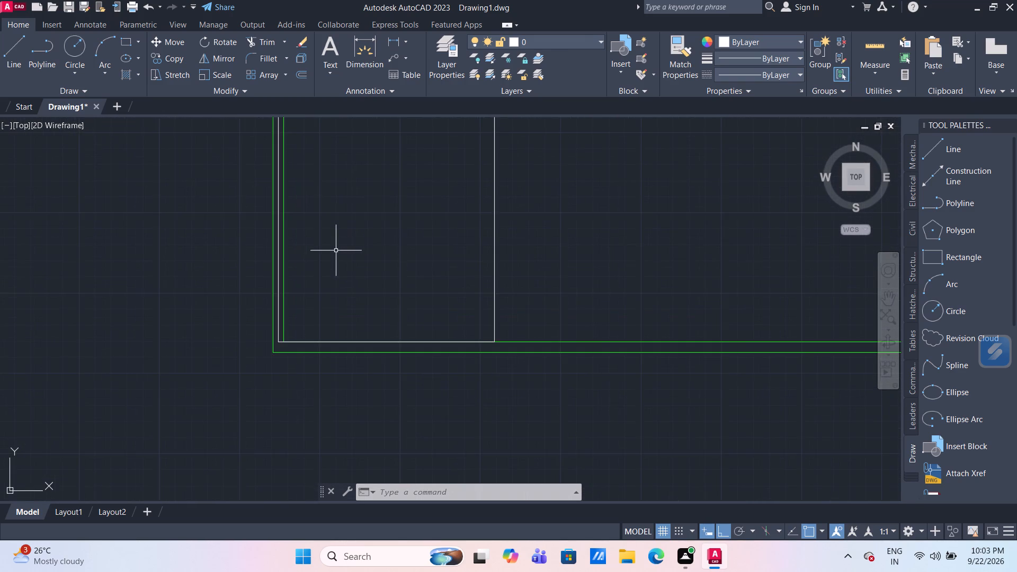
pyautogui.middleClick(336, 251)
pyautogui.scroll(1, 340, 247)
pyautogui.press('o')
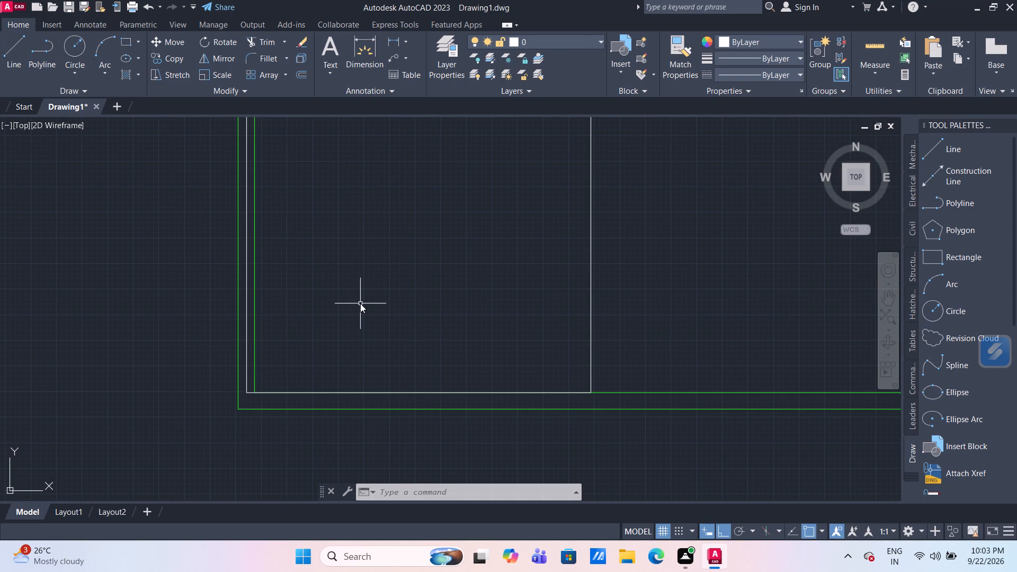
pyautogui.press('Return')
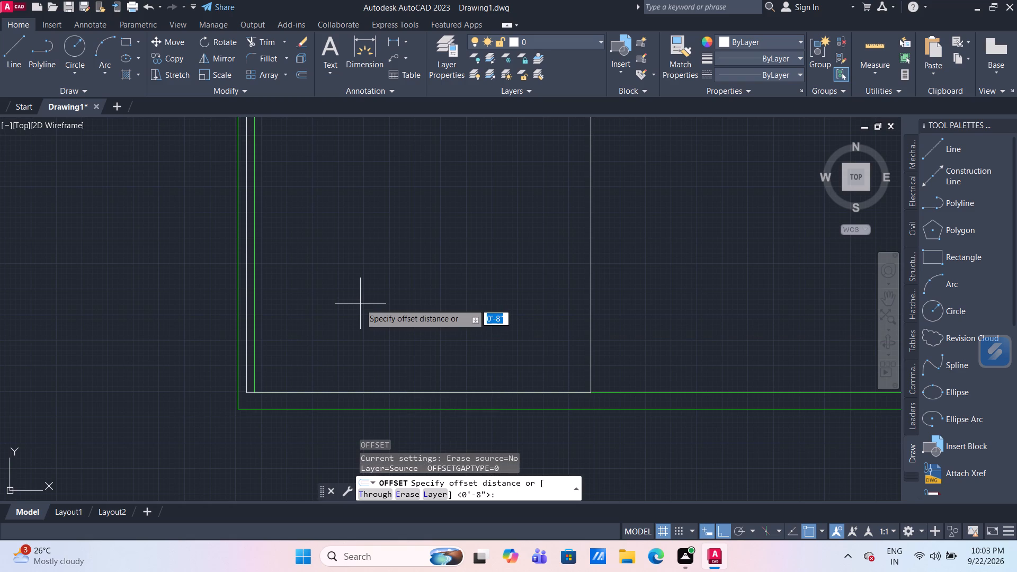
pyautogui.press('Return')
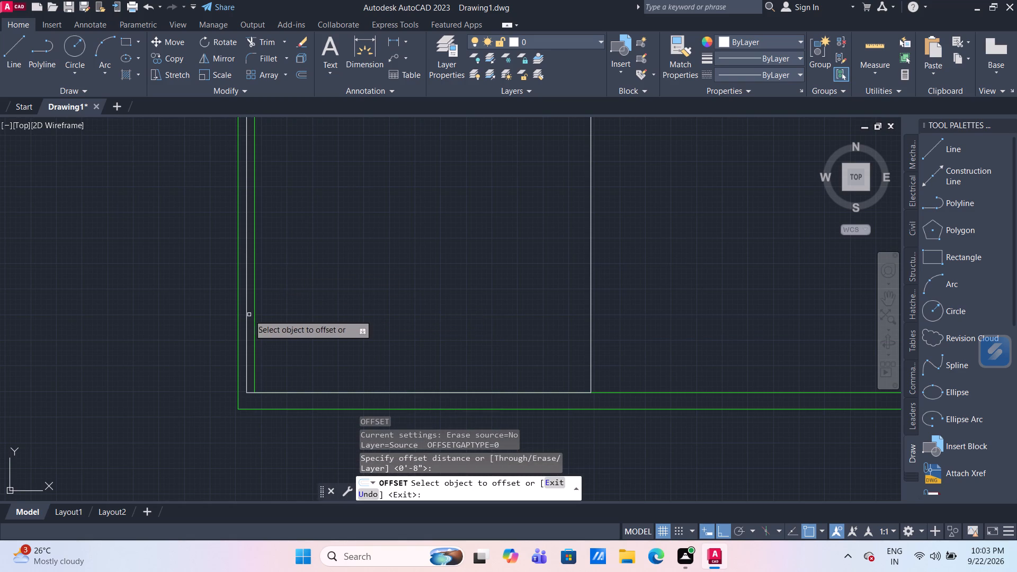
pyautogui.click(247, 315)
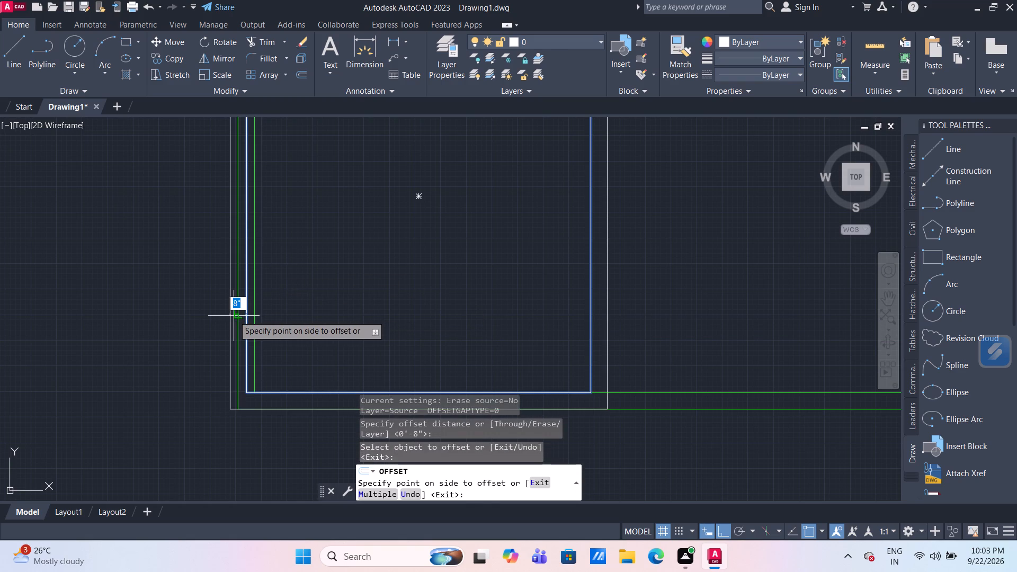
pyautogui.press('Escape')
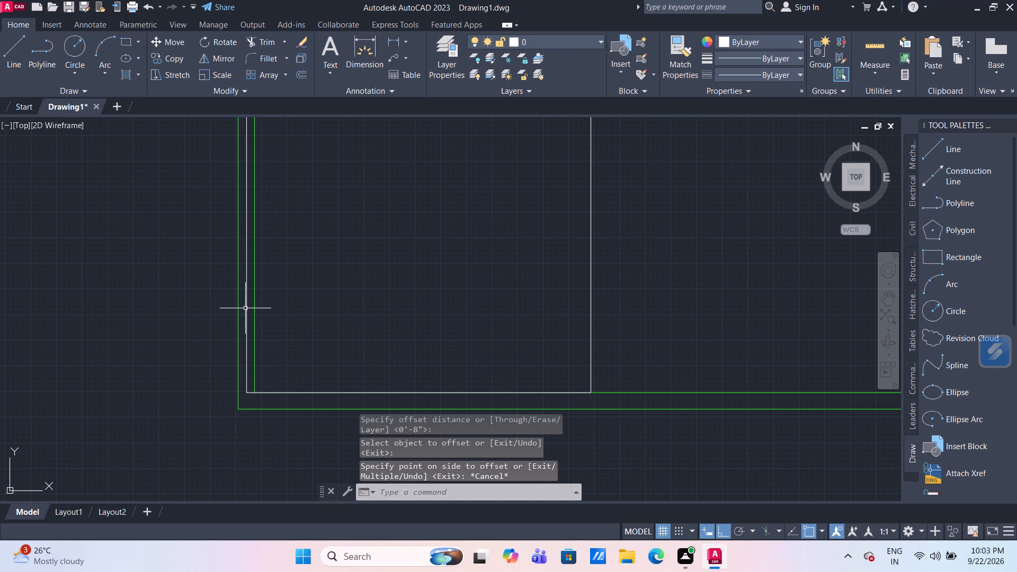
# Explode the 14' by 16' room rectangle into separate lines.
pyautogui.click(248, 269)
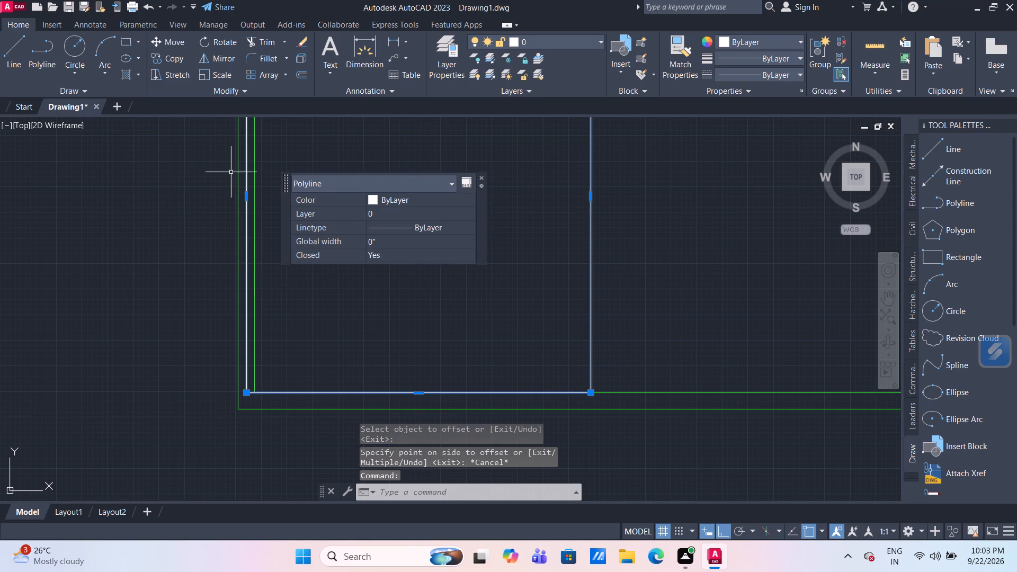
pyautogui.click(298, 54)
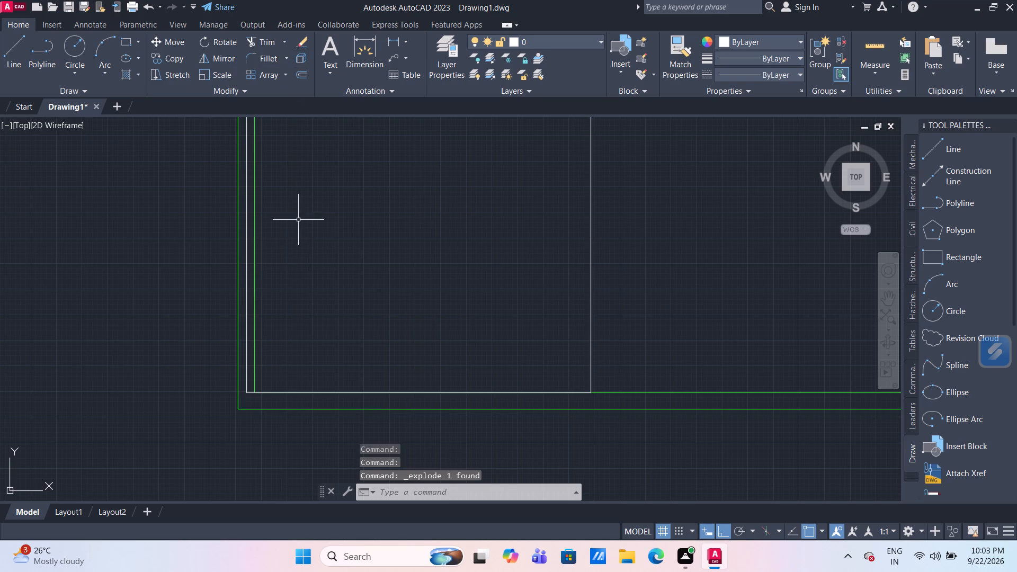
# Offset the west edge of the 14' by 16' room 8" to the west.
pyautogui.press('o')
pyautogui.press('Return')
pyautogui.press('Return')
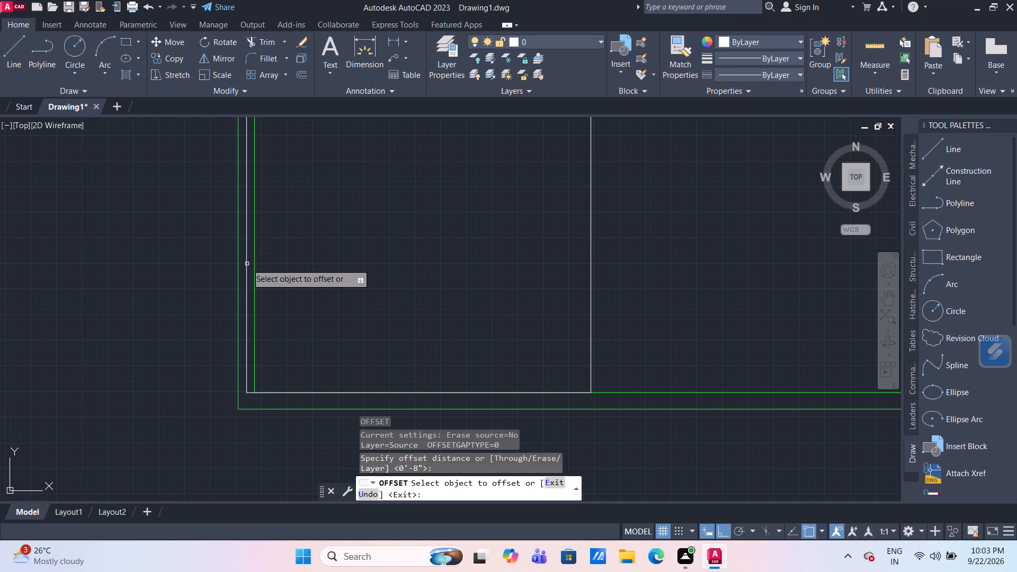
pyautogui.click(247, 264)
pyautogui.click(210, 271)
pyautogui.scroll(-1, 353, 328)
pyautogui.press('Escape')
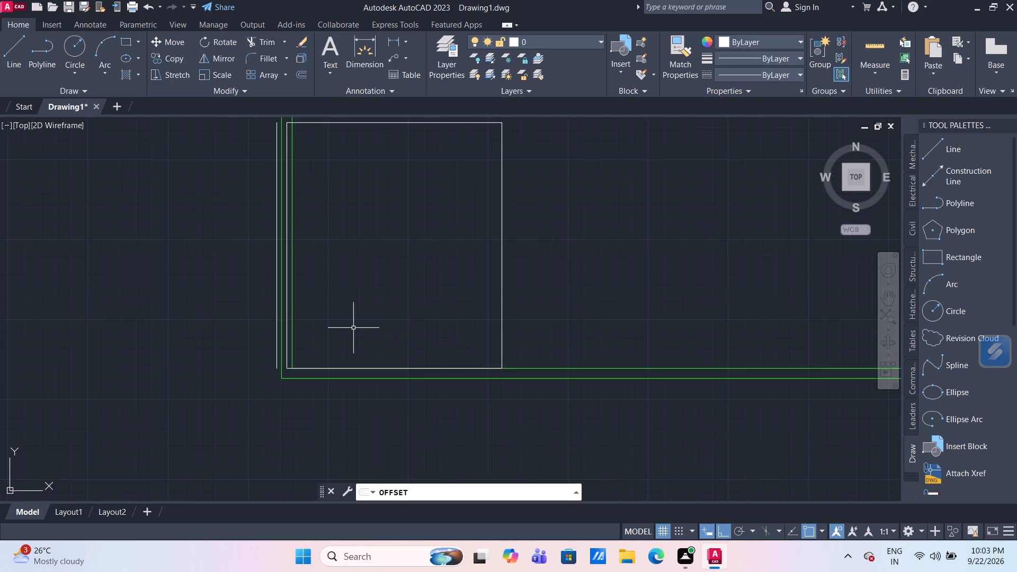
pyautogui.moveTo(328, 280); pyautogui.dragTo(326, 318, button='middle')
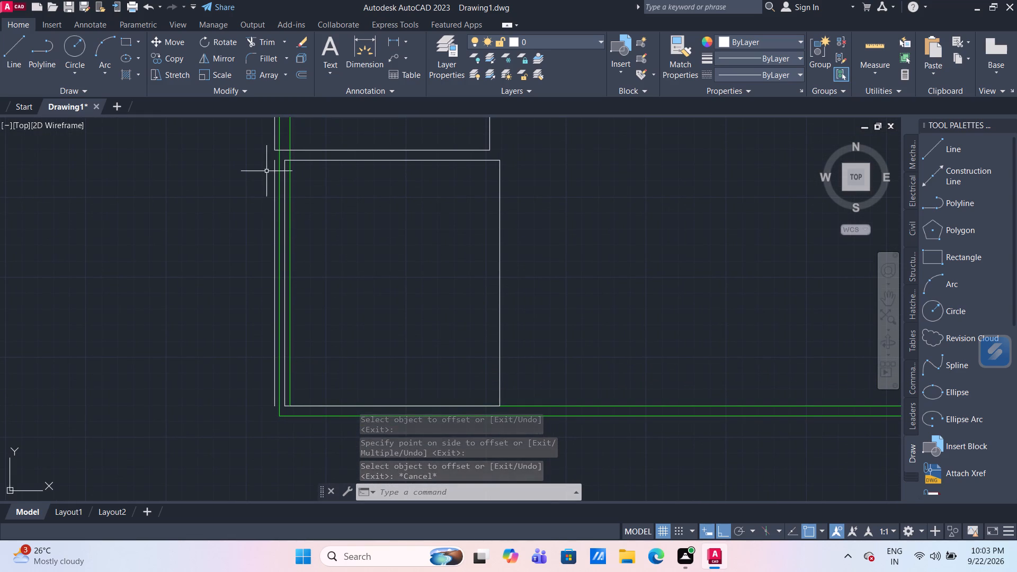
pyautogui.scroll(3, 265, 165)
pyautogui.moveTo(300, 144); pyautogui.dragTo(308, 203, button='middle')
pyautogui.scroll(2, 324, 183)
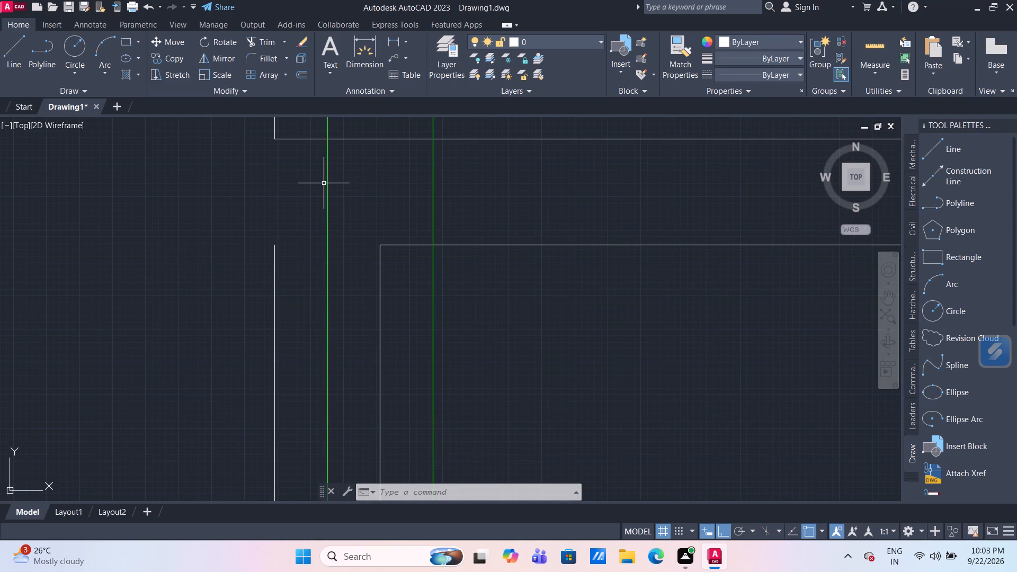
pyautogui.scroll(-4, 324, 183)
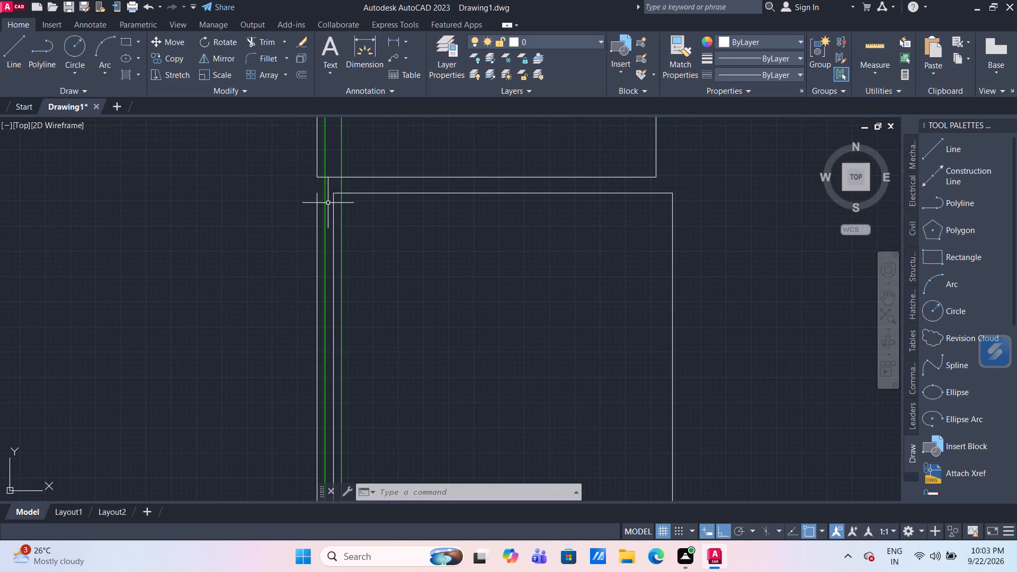
# Offset the west edge of the room directly above the 14' by 16' room 8" to the west.
pyautogui.scroll(-2, 328, 202)
pyautogui.moveTo(357, 150); pyautogui.dragTo(350, 255, button='middle')
pyautogui.scroll(1, 330, 233)
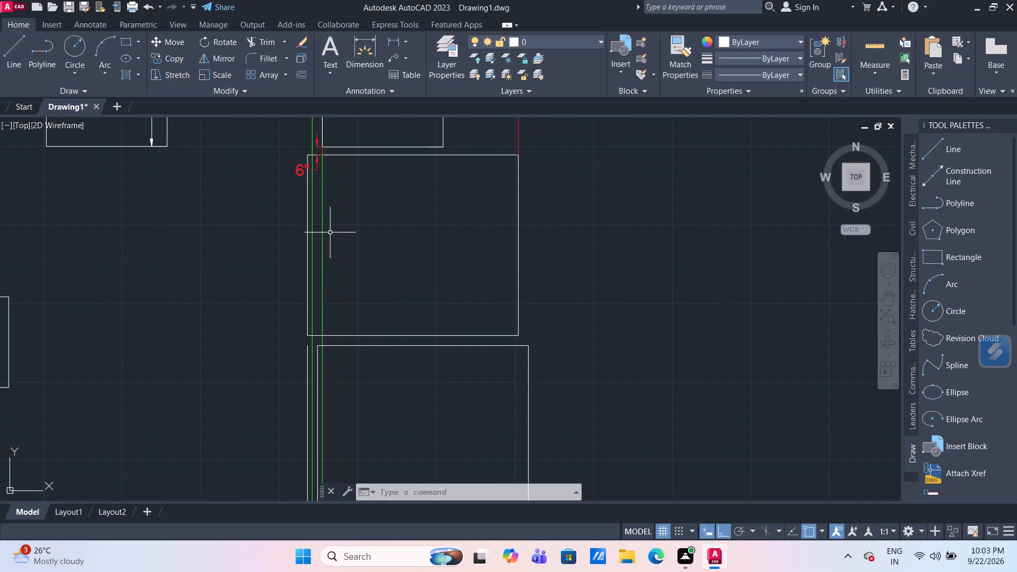
pyautogui.press('o')
pyautogui.press('Return')
pyautogui.press('Return')
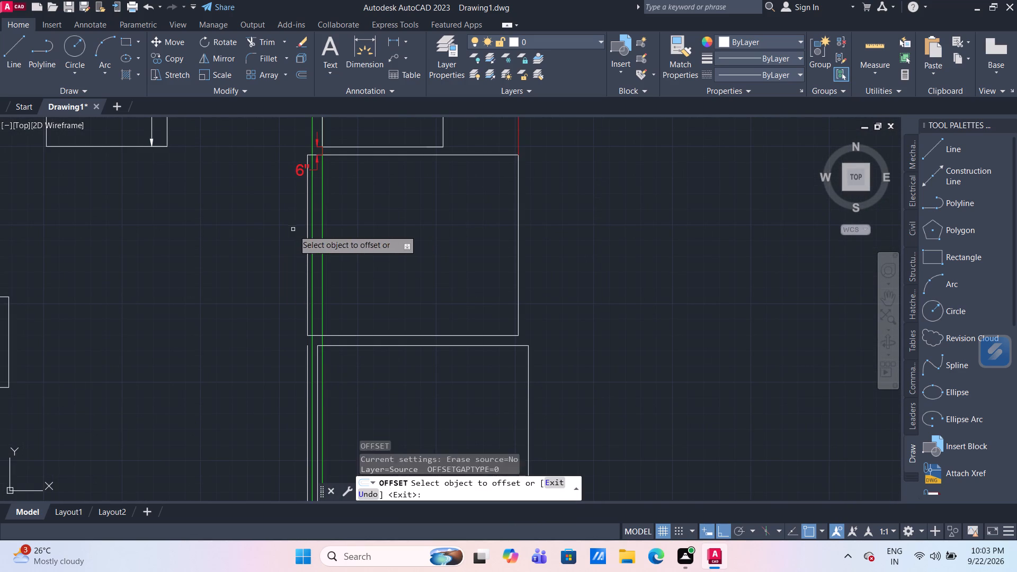
pyautogui.moveTo(306, 239); pyautogui.dragTo(289, 243)
pyautogui.click(277, 246)
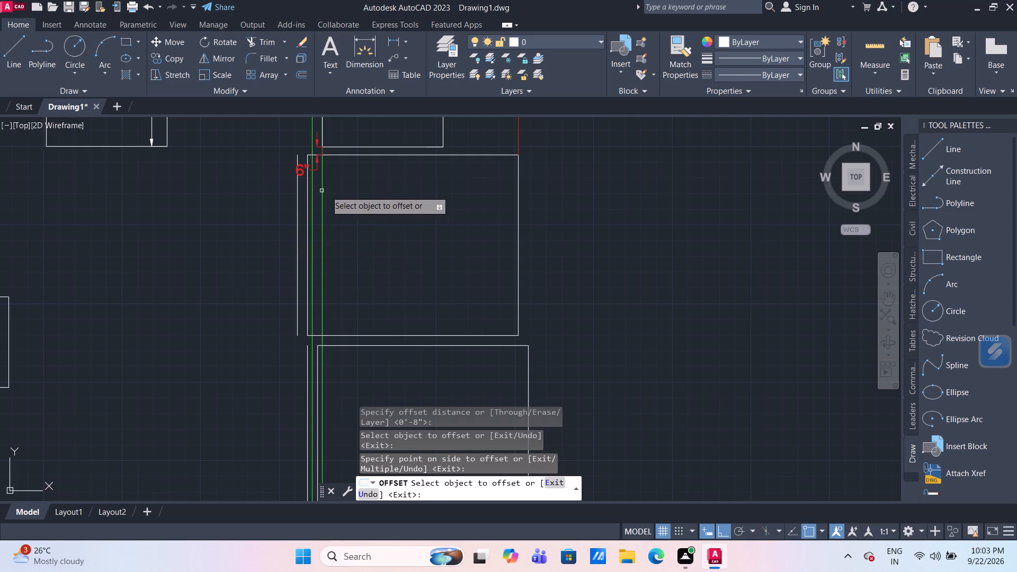
pyautogui.moveTo(348, 289); pyautogui.dragTo(337, 228, button='middle')
pyautogui.scroll(2, 297, 275)
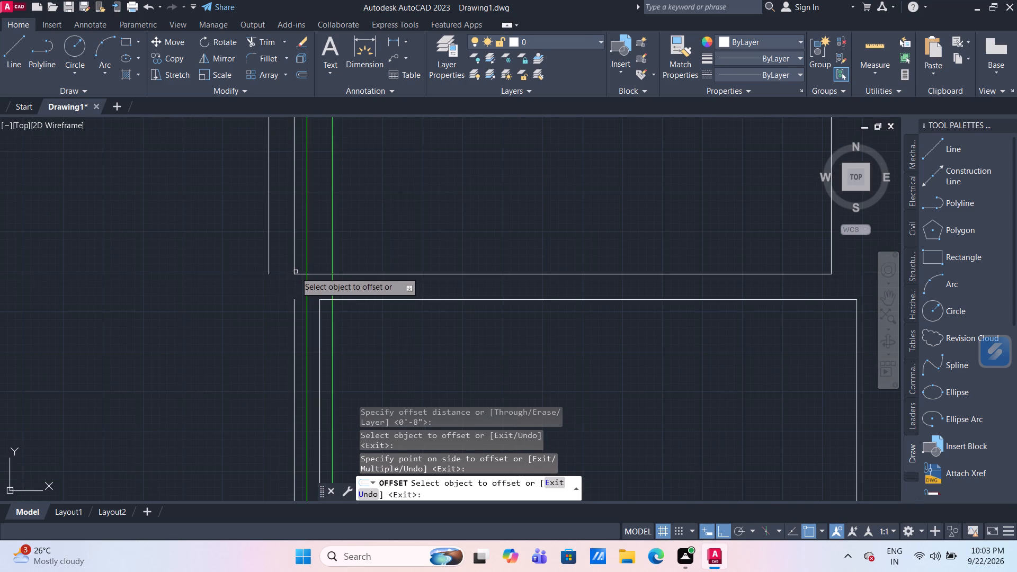
pyautogui.scroll(2, 288, 240)
pyautogui.moveTo(288, 240); pyautogui.dragTo(286, 172, button='middle')
pyautogui.press('Escape')
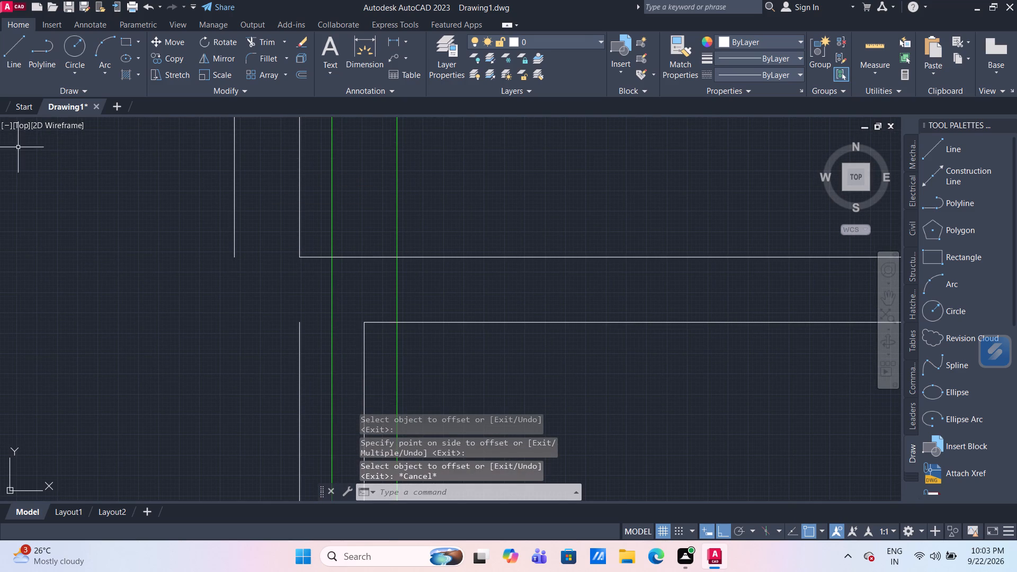
# Extend the upper room's outer west wall line 8" south, continuing east to the top of the lower room's outer wall line.
pyautogui.click(13, 62)
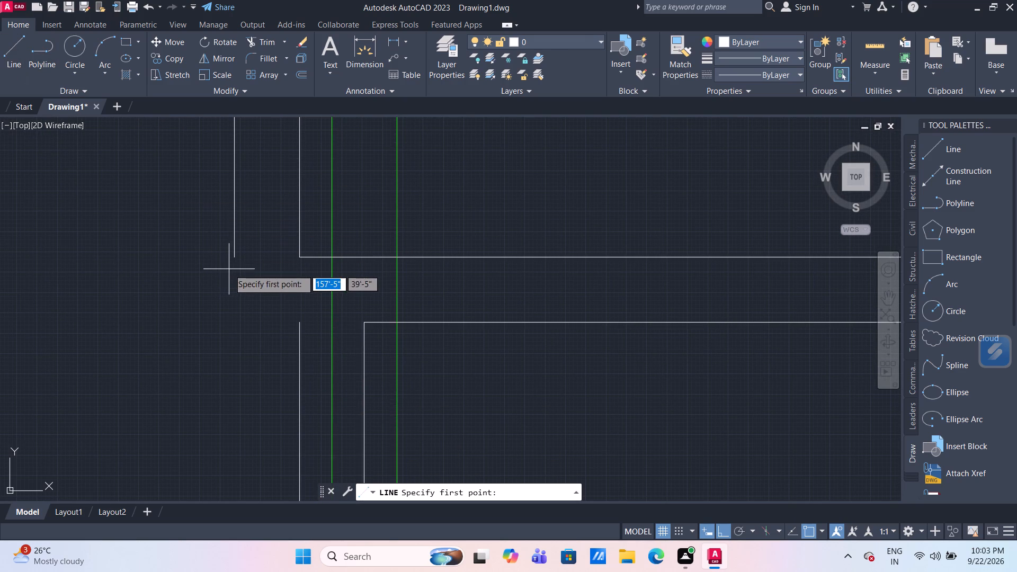
pyautogui.moveTo(234, 257); pyautogui.dragTo(233, 265)
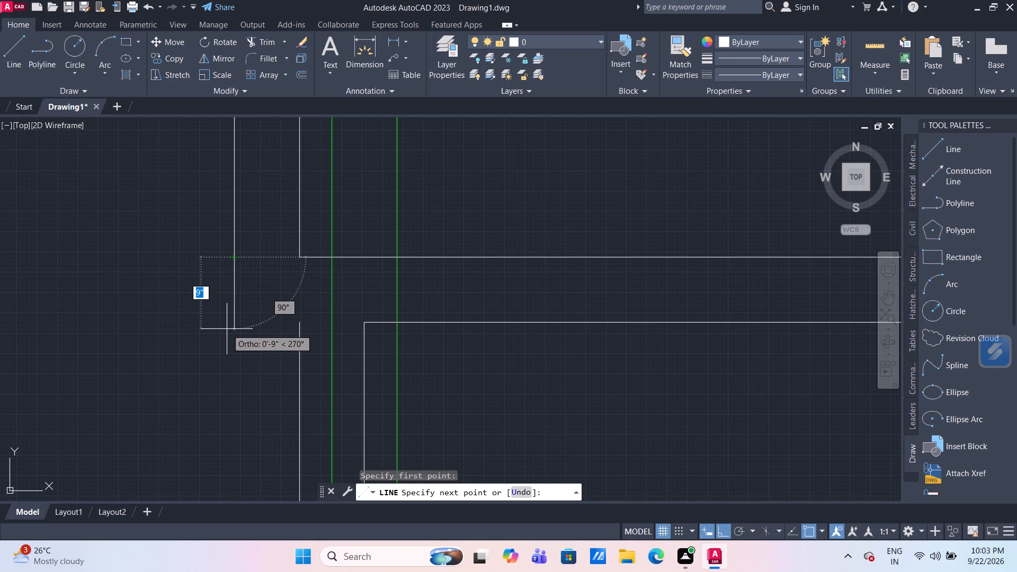
pyautogui.write('8"')
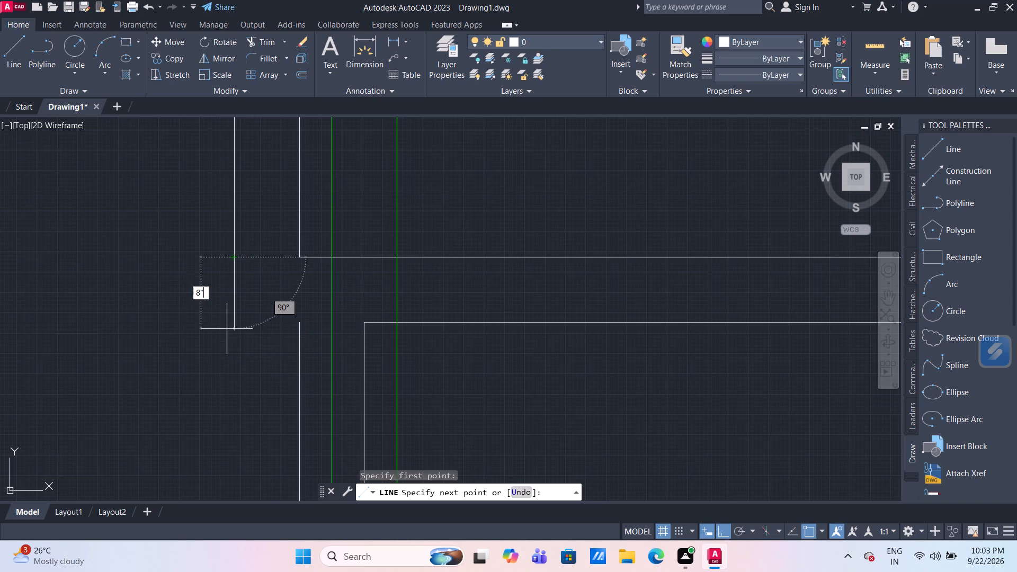
pyautogui.press('Return')
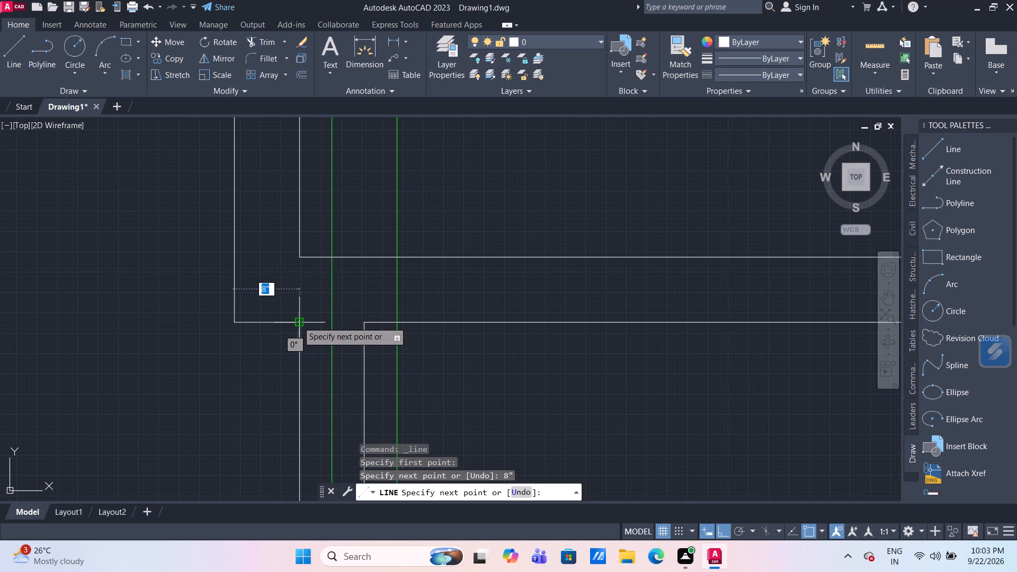
pyautogui.click(298, 321)
pyautogui.press('Return')
# Draw a line 8" north from the top of the upper room's outer west wall line, continuing east to the outer green boundary line.
pyautogui.scroll(-2, 298, 321)
pyautogui.moveTo(351, 207); pyautogui.dragTo(321, 338, button='middle')
pyautogui.scroll(-1, 321, 334)
pyautogui.scroll(-3, 324, 267)
pyautogui.scroll(2, 324, 220)
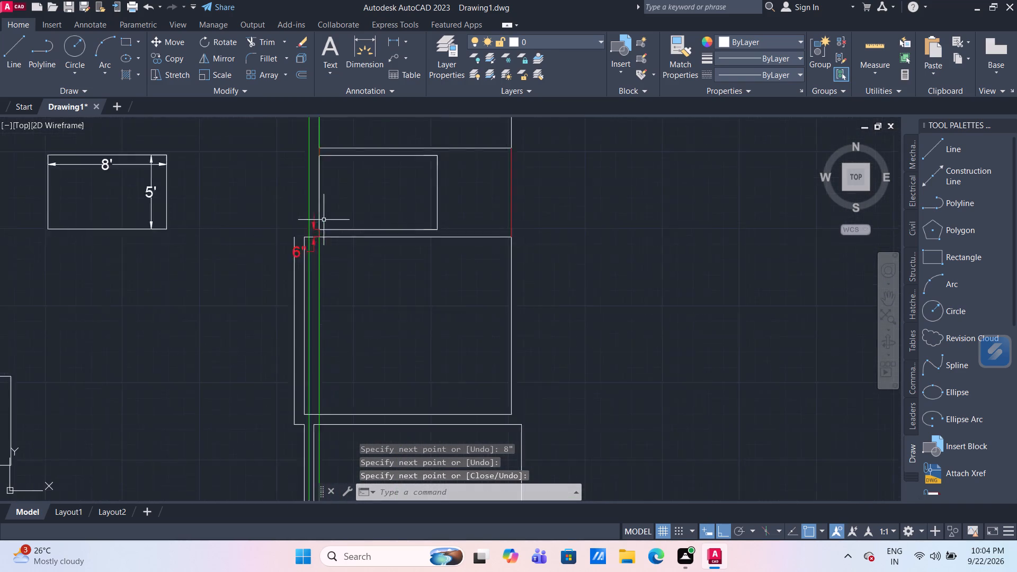
pyautogui.scroll(1, 324, 220)
pyautogui.scroll(3, 266, 274)
pyautogui.moveTo(319, 177); pyautogui.dragTo(314, 290, button='middle')
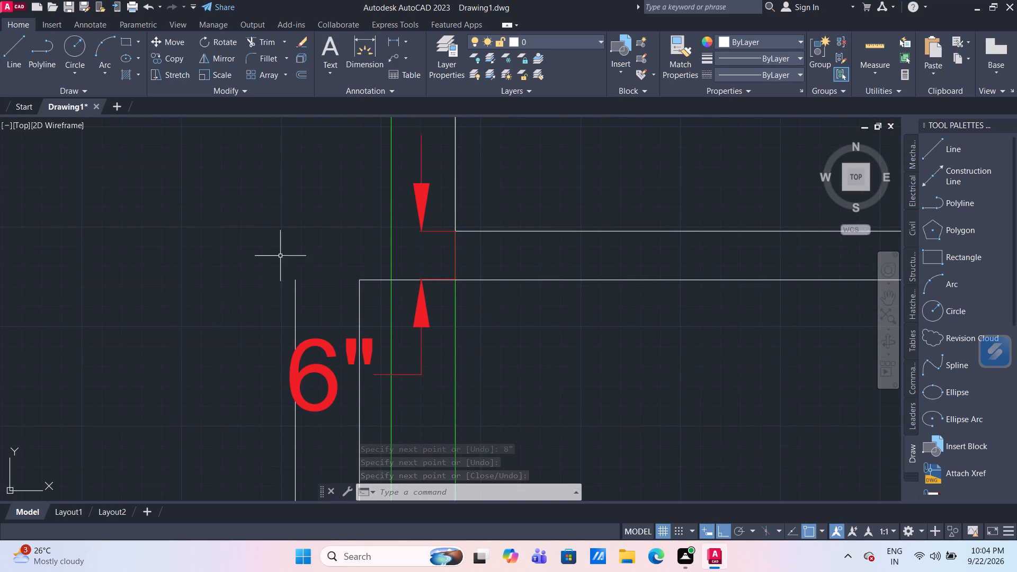
pyautogui.click(6, 58)
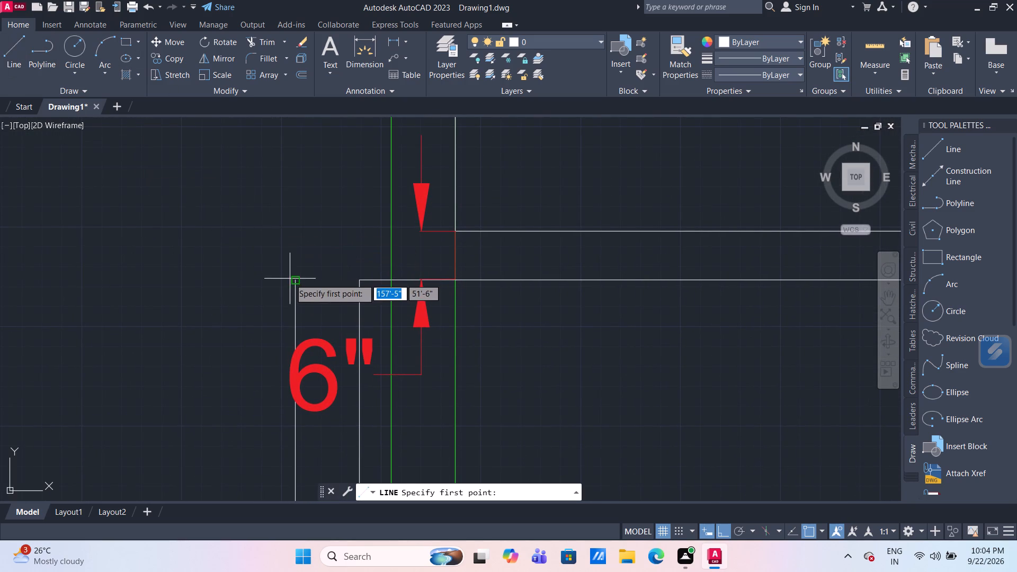
pyautogui.click(297, 283)
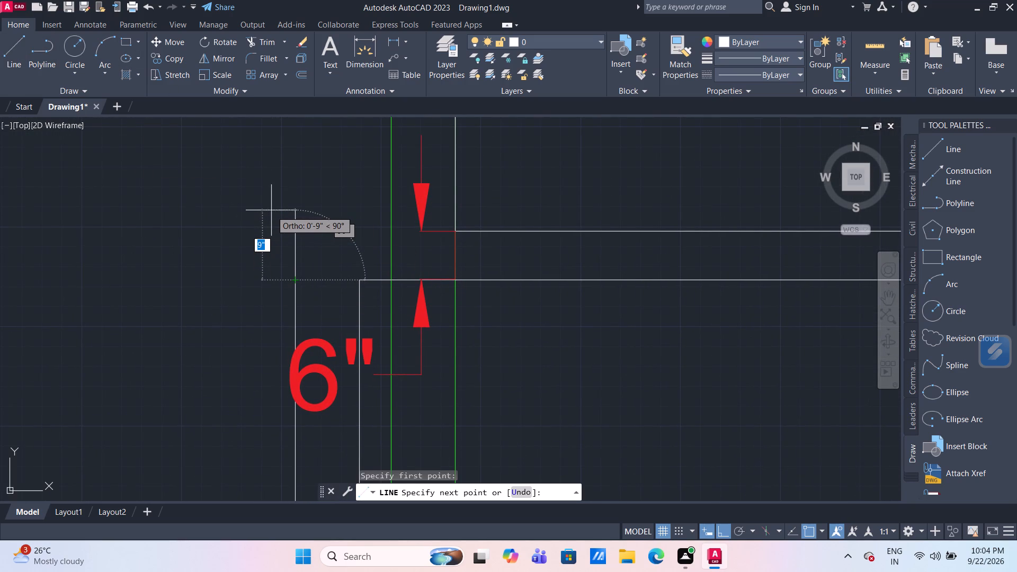
pyautogui.write('8"')
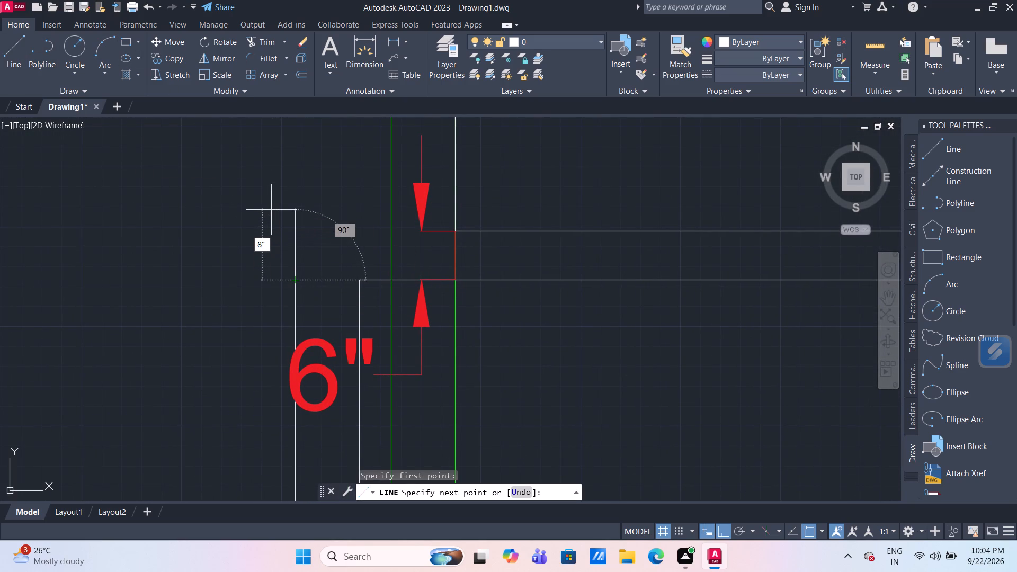
pyautogui.press('Return')
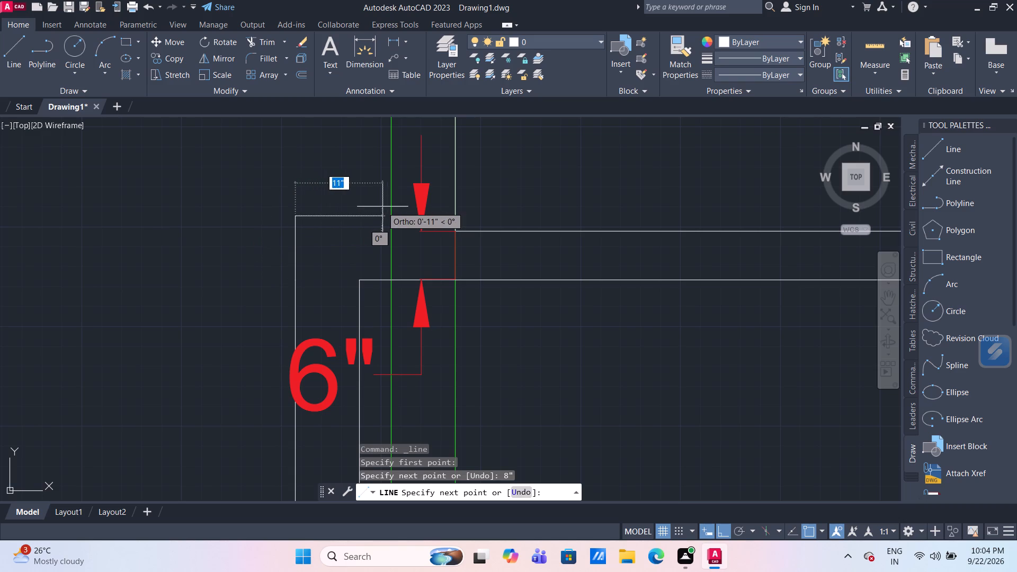
pyautogui.click(391, 215)
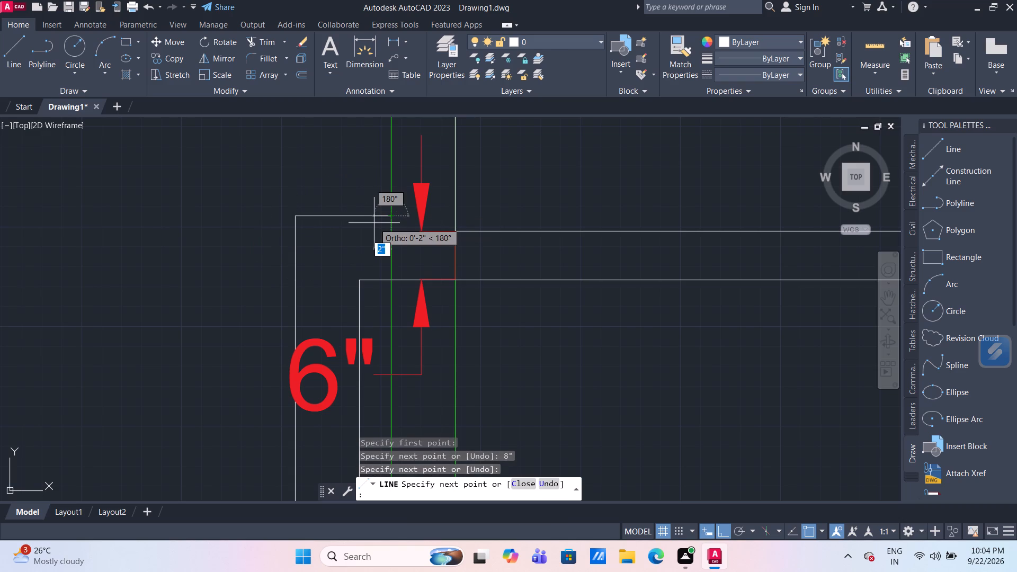
pyautogui.press('Return')
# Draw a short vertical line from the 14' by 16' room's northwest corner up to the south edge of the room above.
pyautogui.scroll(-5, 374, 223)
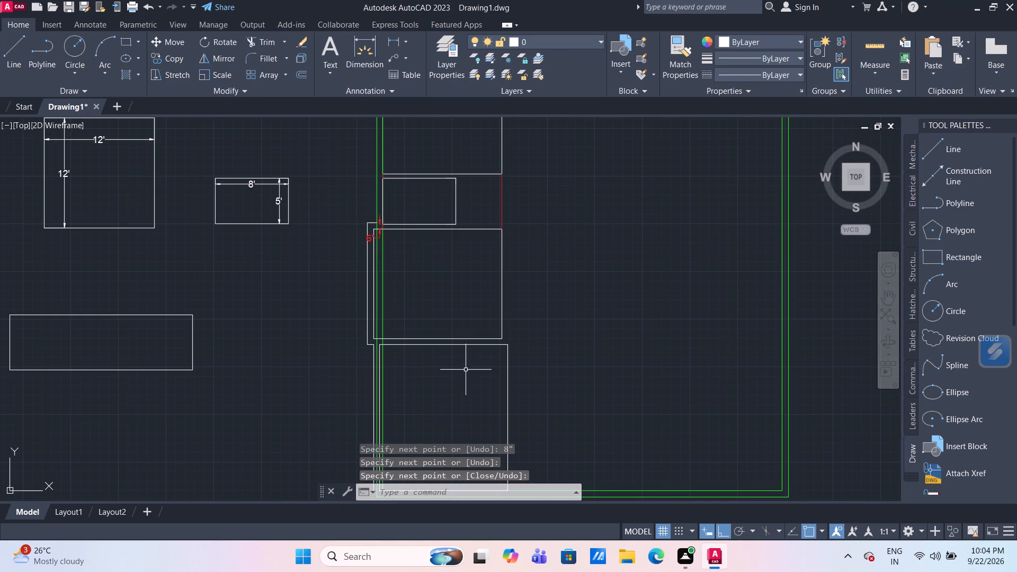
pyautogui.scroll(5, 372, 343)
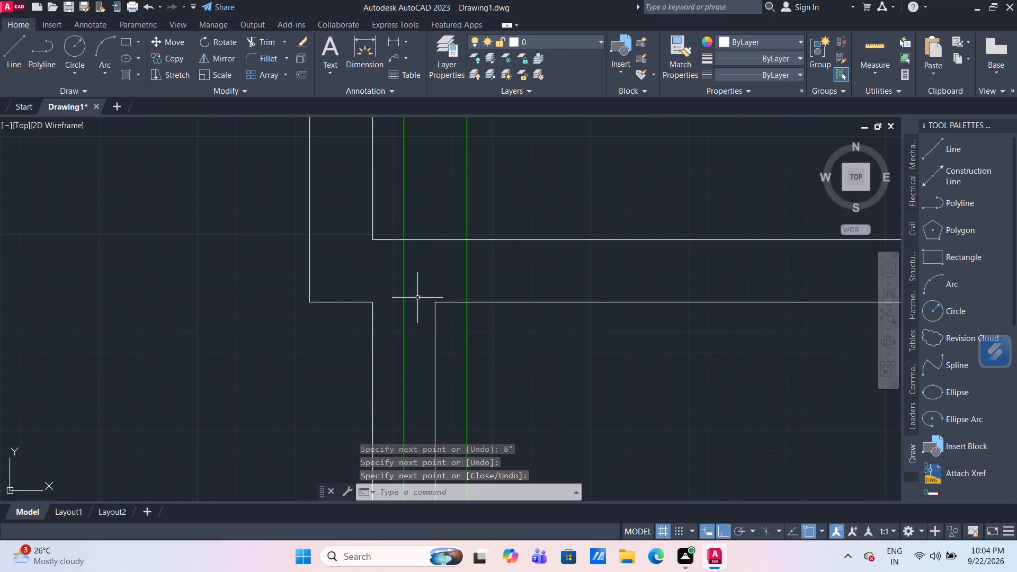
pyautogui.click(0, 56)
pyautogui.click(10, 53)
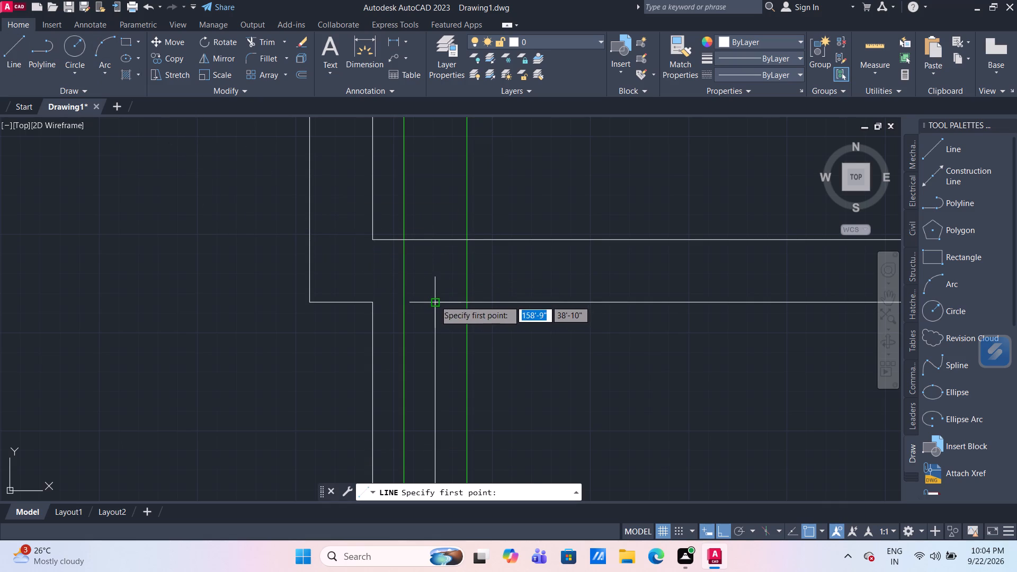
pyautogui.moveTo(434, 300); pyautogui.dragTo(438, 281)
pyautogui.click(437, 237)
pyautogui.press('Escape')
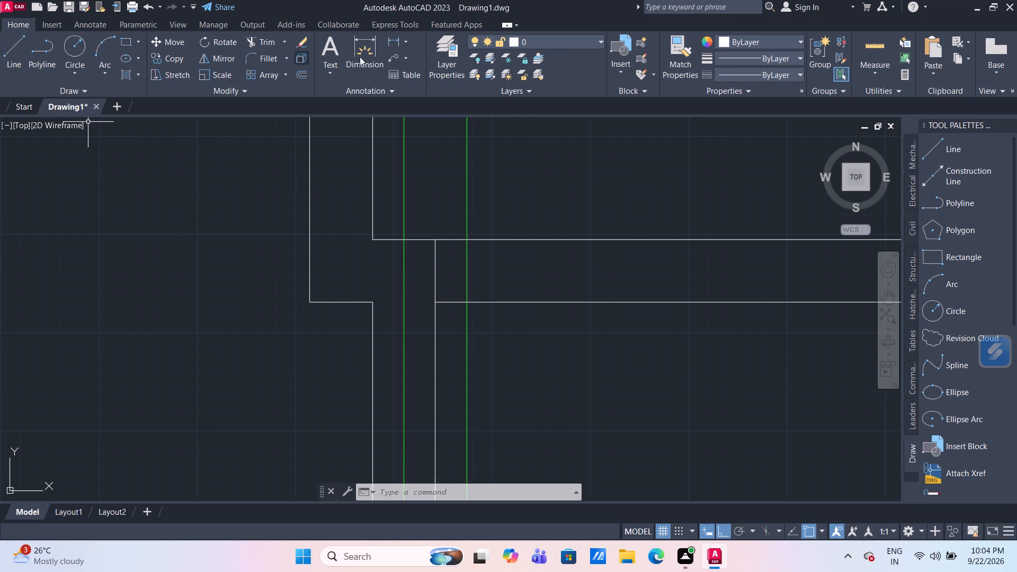
# Check the gap between the two rooms with a trial dimension along the short vertical line.
pyautogui.moveTo(377, 57); pyautogui.dragTo(379, 65)
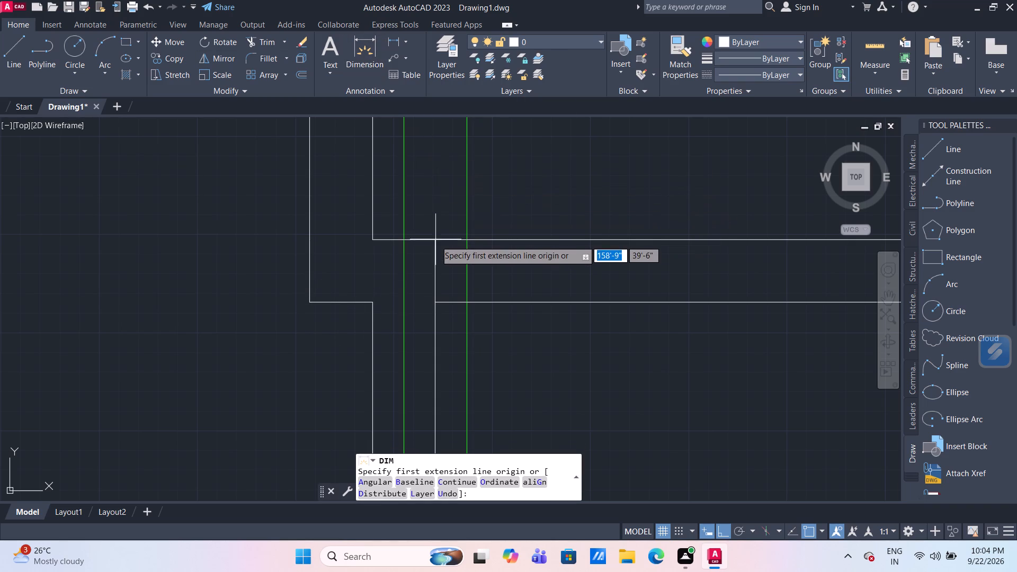
pyautogui.click(435, 244)
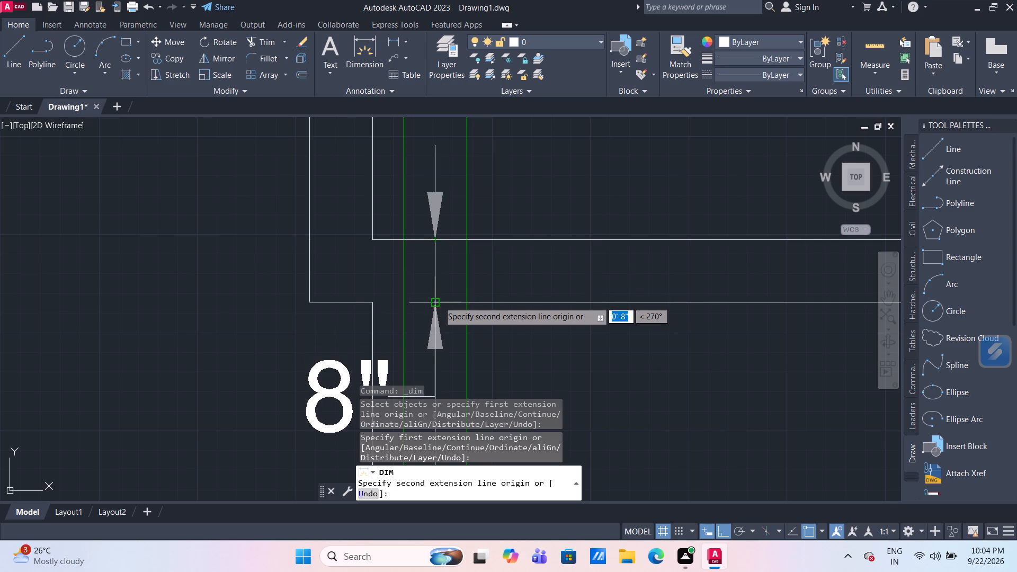
pyautogui.click(439, 301)
pyautogui.press('Escape')
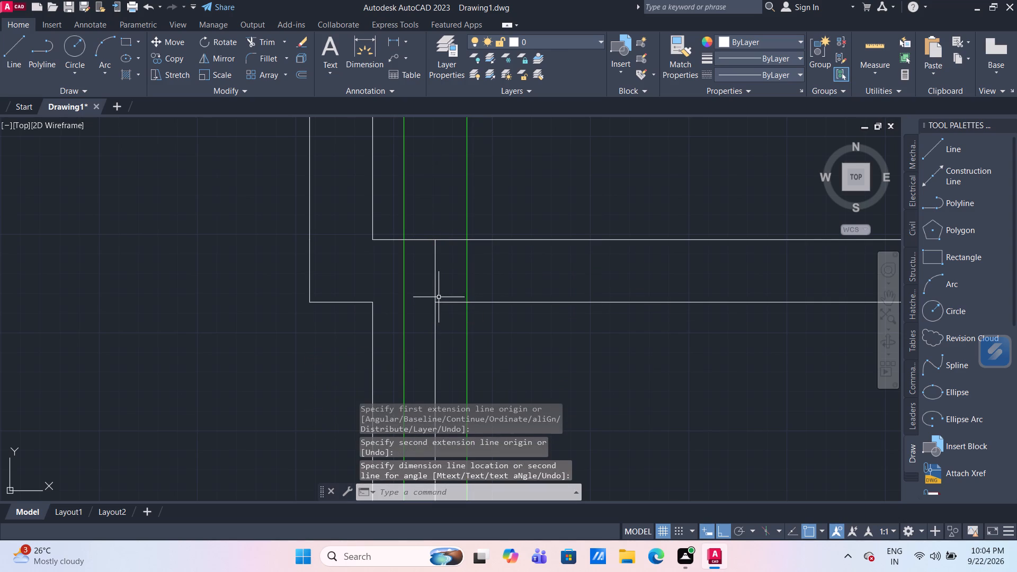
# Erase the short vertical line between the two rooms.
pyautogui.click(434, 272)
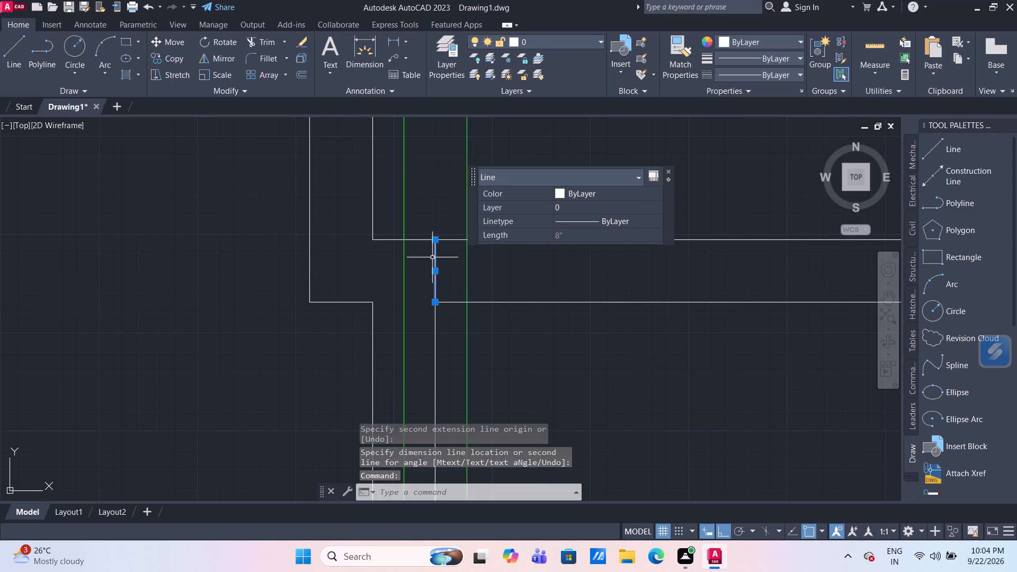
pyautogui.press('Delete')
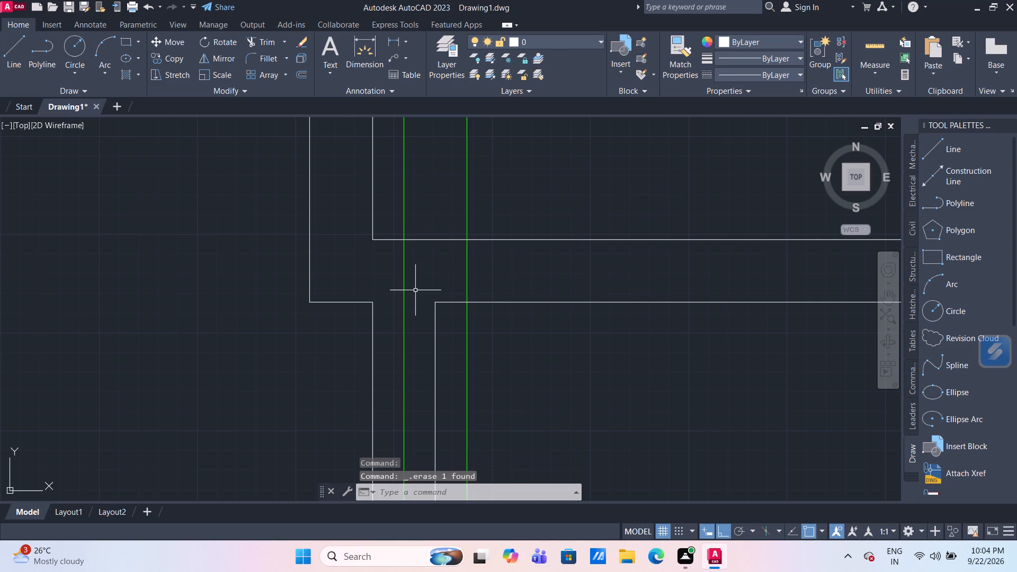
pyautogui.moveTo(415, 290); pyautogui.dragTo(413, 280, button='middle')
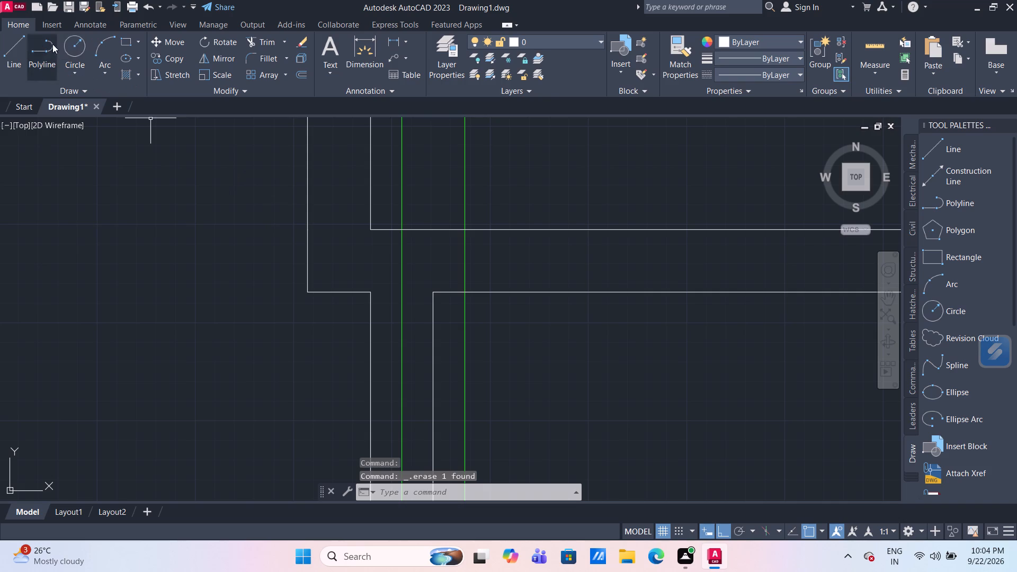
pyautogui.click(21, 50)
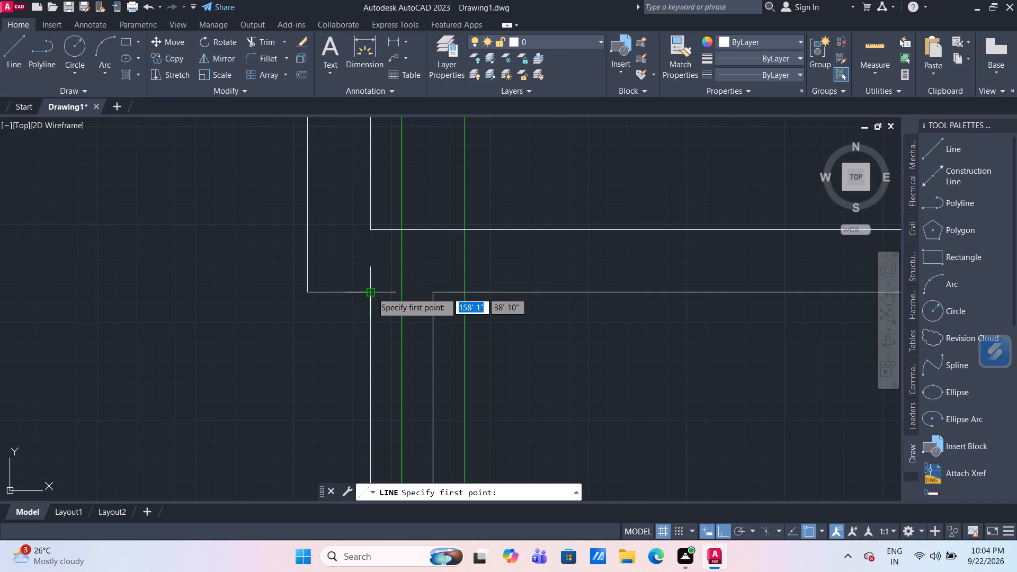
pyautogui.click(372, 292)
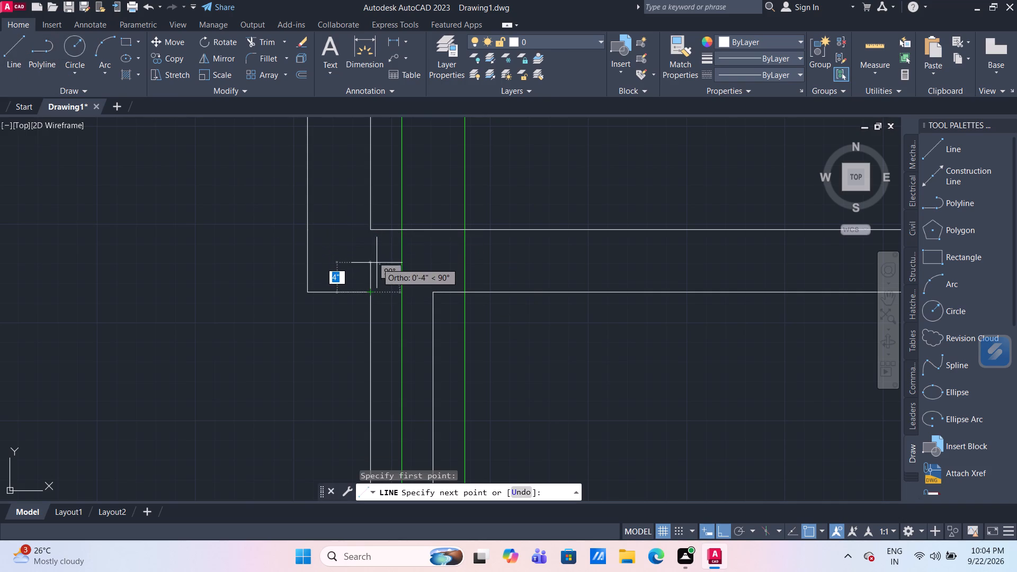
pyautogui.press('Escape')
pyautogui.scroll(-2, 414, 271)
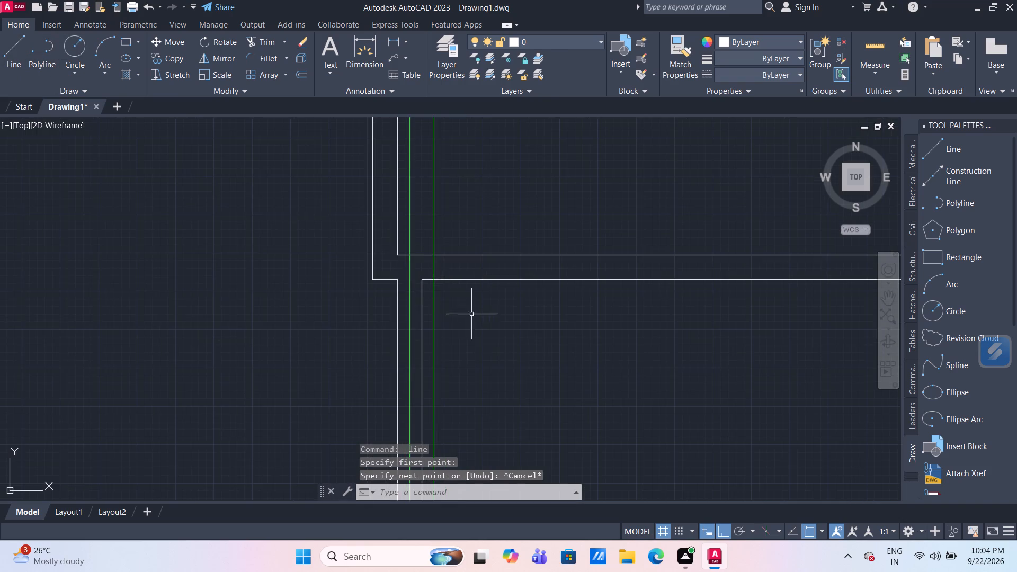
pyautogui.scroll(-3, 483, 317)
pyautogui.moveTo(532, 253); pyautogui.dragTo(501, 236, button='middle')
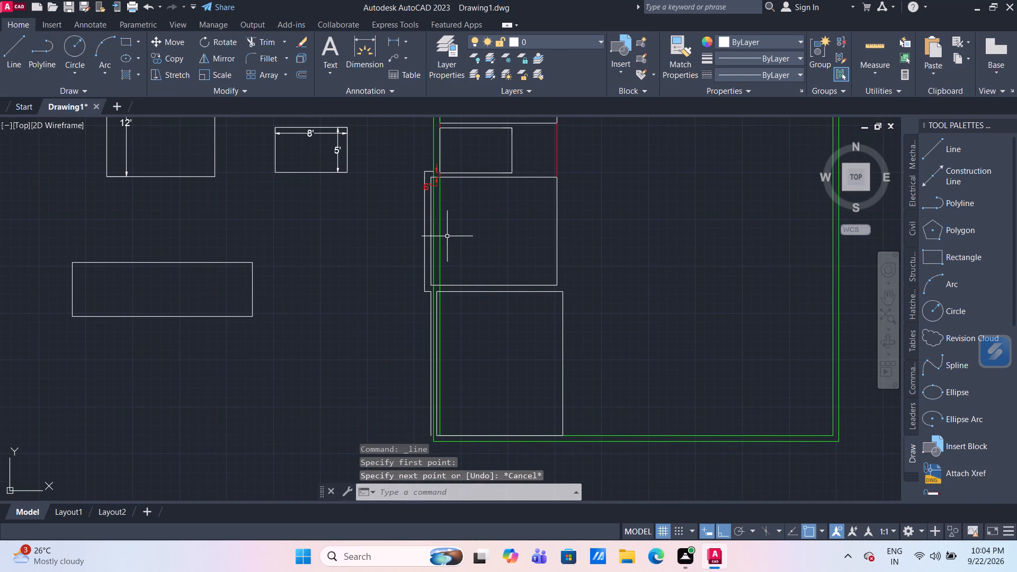
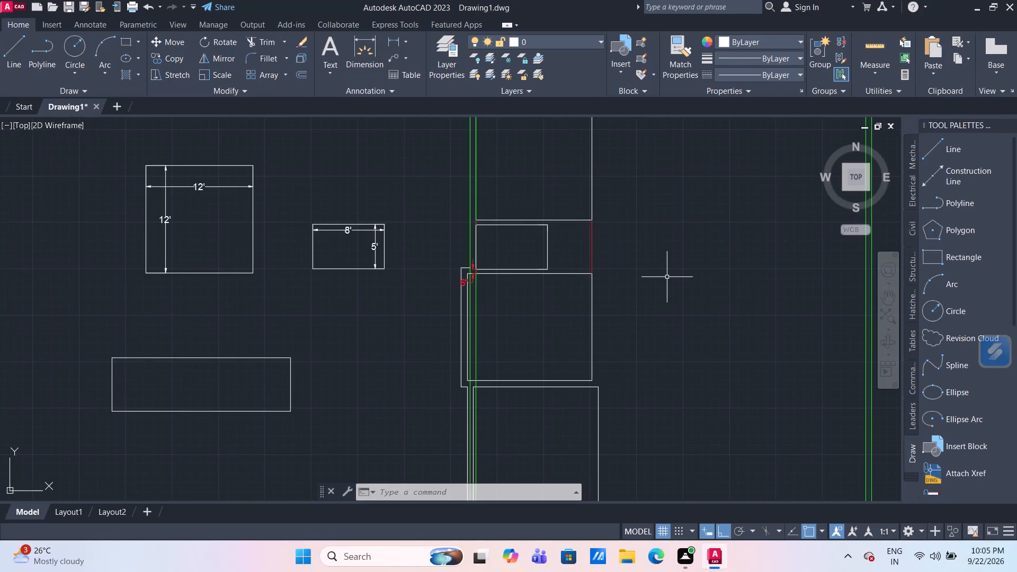
# Offset the south edge of the 14' by 16' southwest room 8" outward to the south.
pyautogui.moveTo(667, 279); pyautogui.dragTo(663, 326, button='middle')
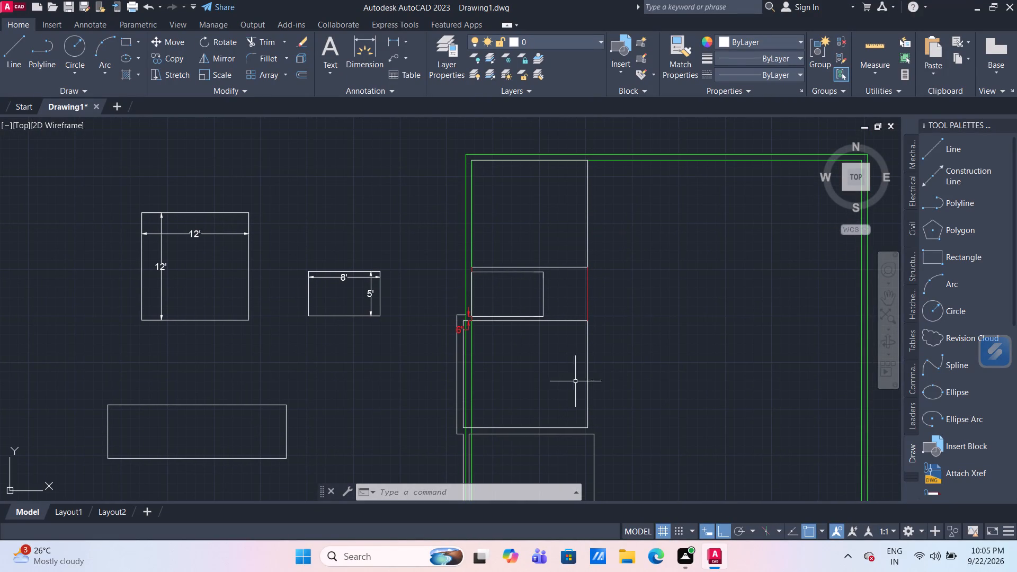
pyautogui.moveTo(567, 373); pyautogui.dragTo(590, 235, button='middle')
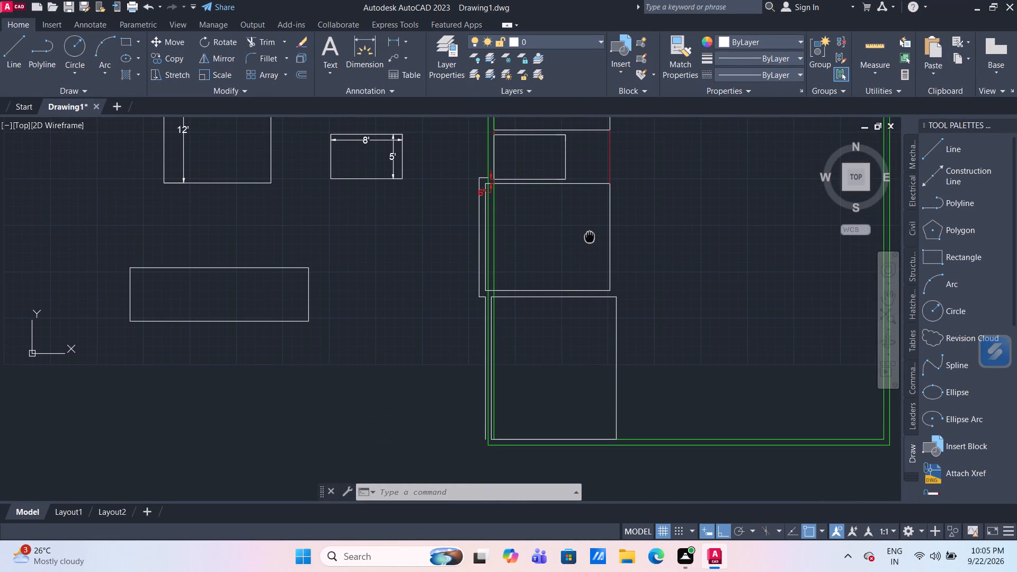
pyautogui.moveTo(590, 235); pyautogui.dragTo(593, 229, button='middle')
pyautogui.moveTo(553, 402); pyautogui.dragTo(550, 335, button='middle')
pyautogui.scroll(2, 546, 367)
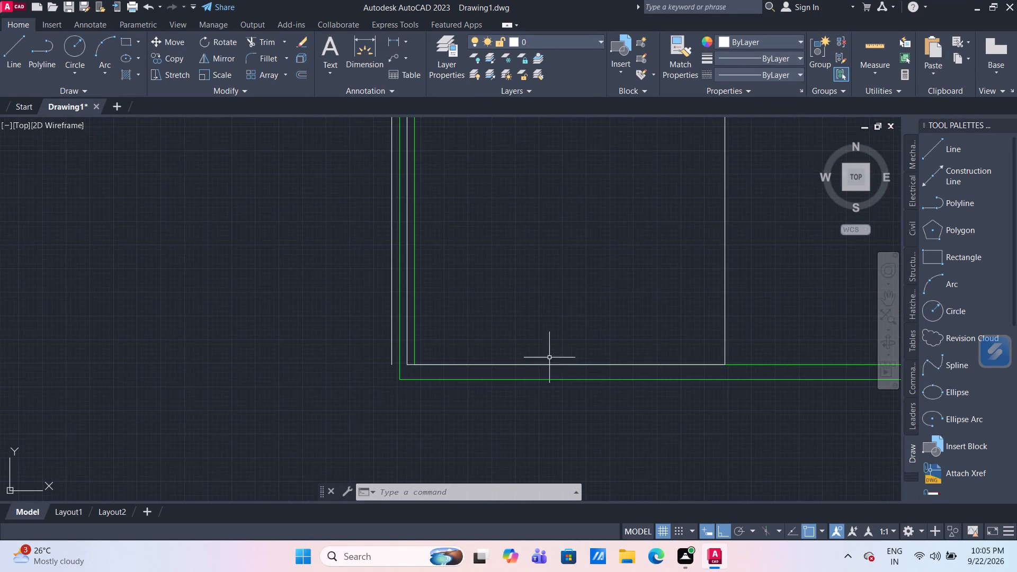
pyautogui.moveTo(564, 319); pyautogui.dragTo(560, 301, button='middle')
pyautogui.scroll(1, 560, 301)
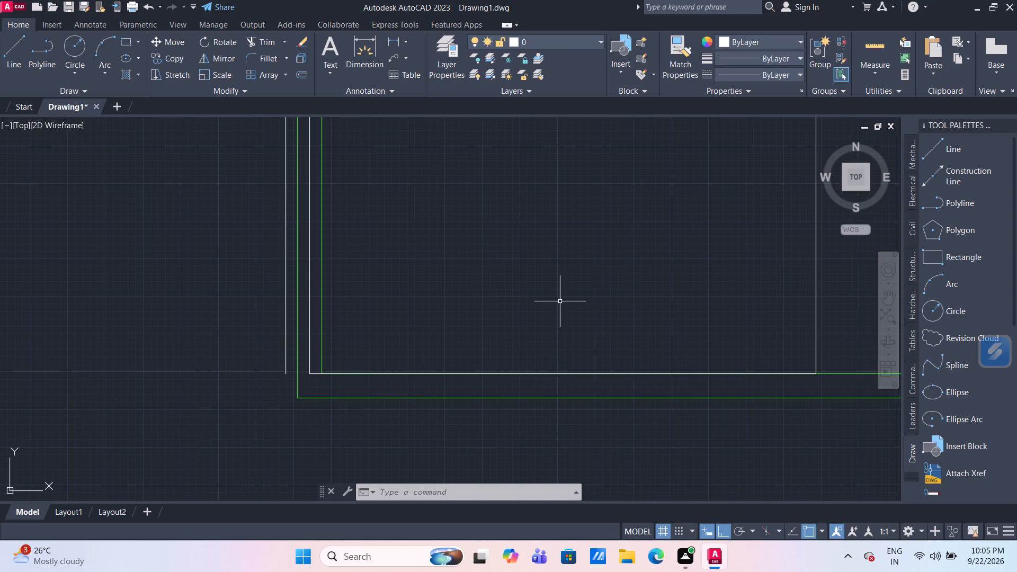
pyautogui.press('o')
pyautogui.press('Return')
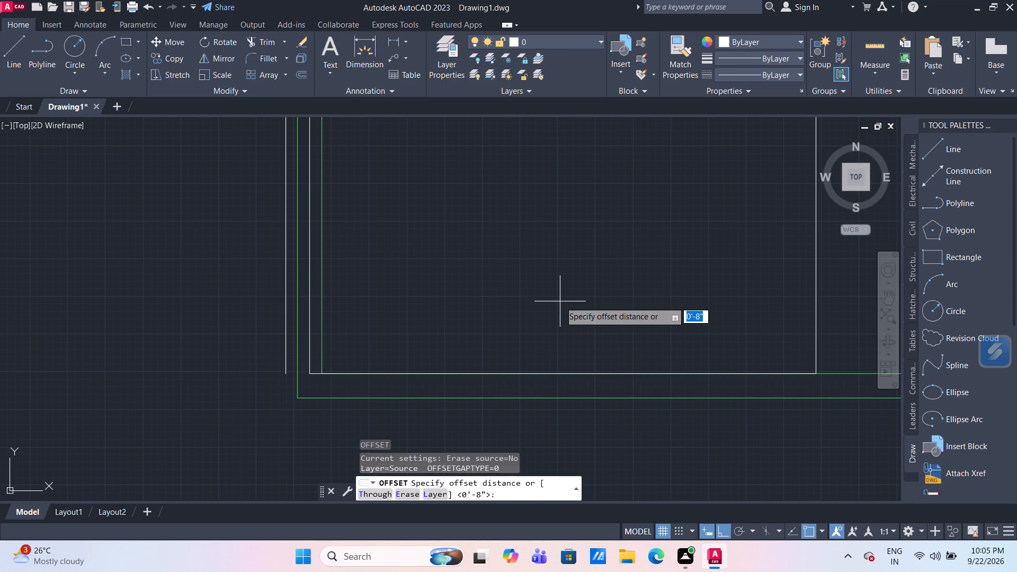
pyautogui.press('Return')
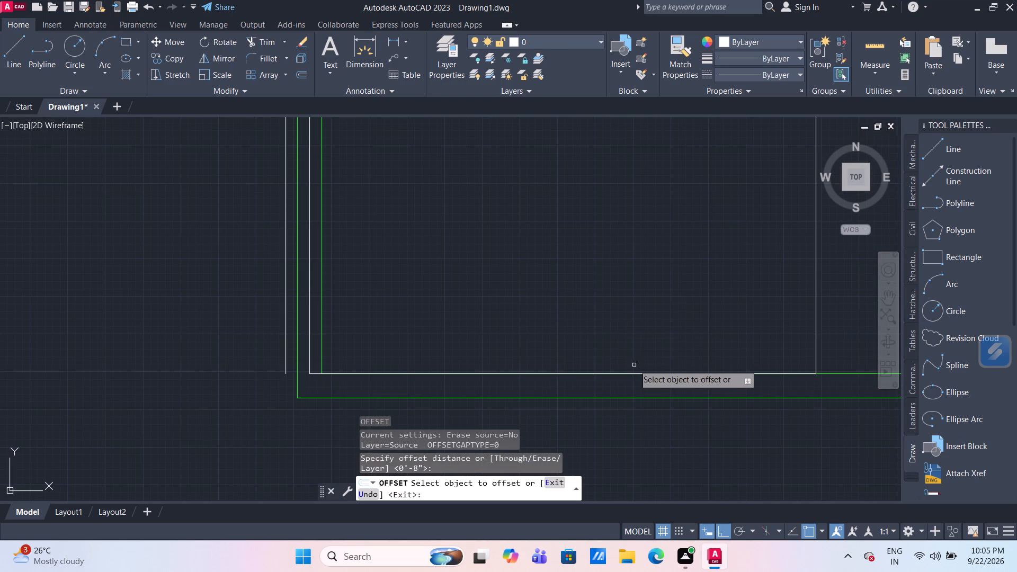
pyautogui.moveTo(642, 373); pyautogui.dragTo(644, 385)
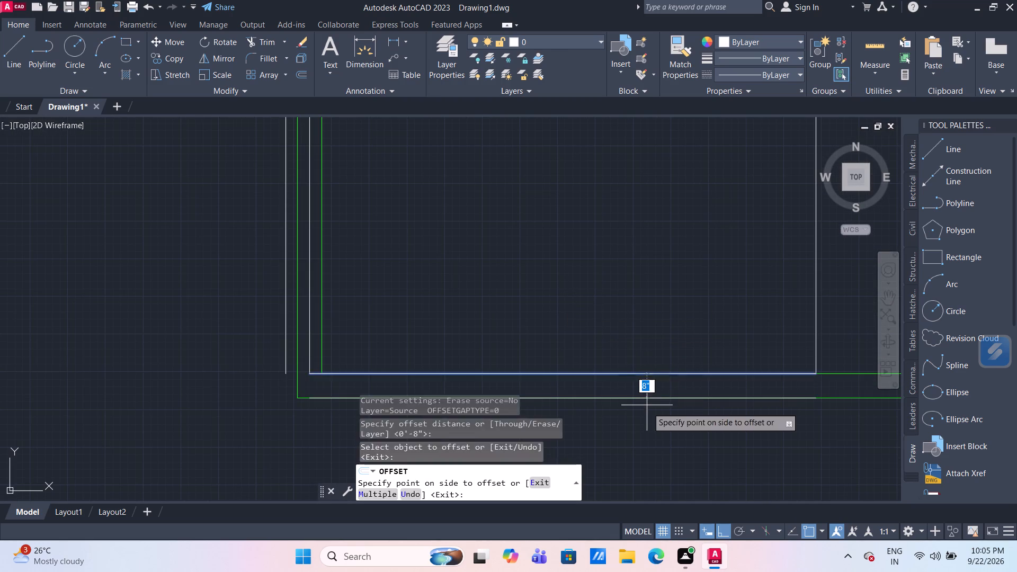
pyautogui.click(648, 408)
pyautogui.moveTo(427, 348); pyautogui.dragTo(433, 314, button='middle')
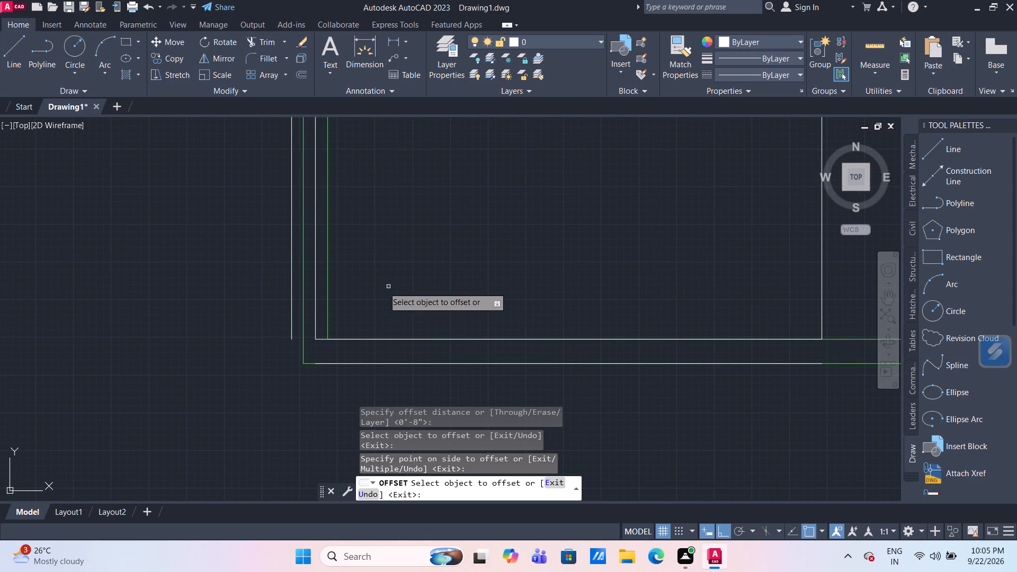
pyautogui.scroll(1, 315, 372)
pyautogui.press('Escape')
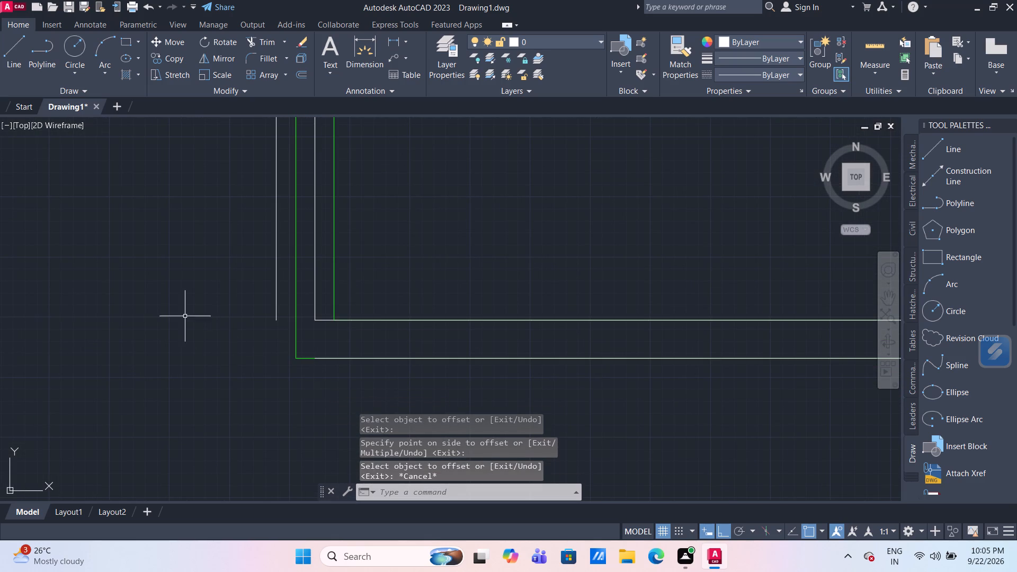
# Draw an L-shaped pair of helper lines just outside the southwest corner of the green boundary.
pyautogui.click(6, 55)
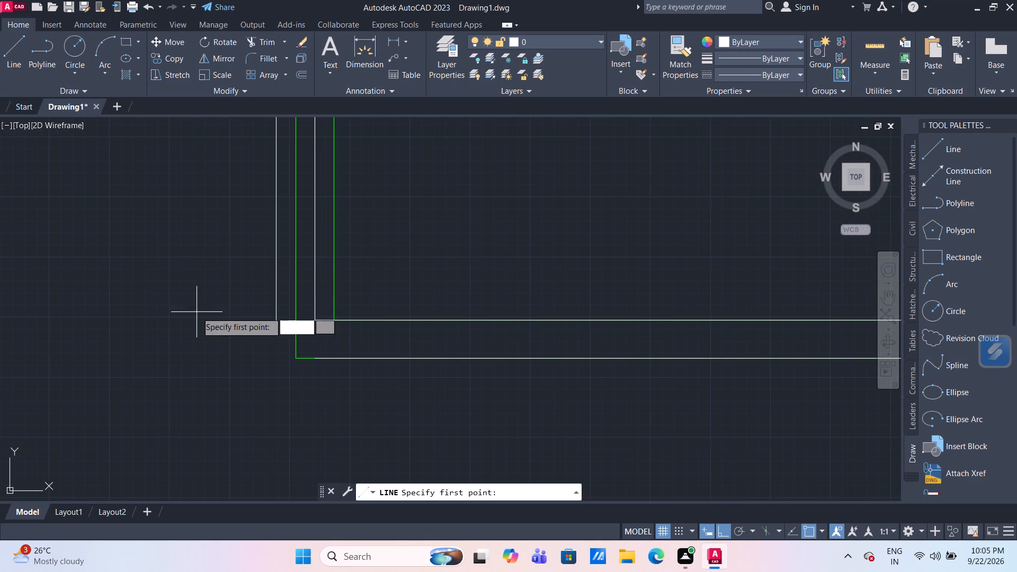
pyautogui.moveTo(224, 301); pyautogui.dragTo(238, 308)
pyautogui.click(257, 409)
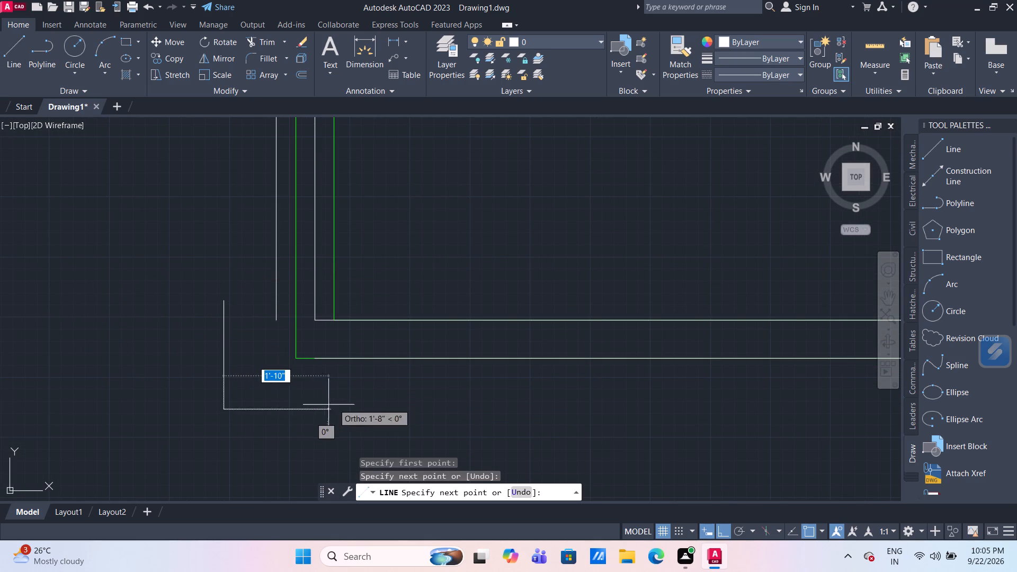
pyautogui.click(388, 404)
pyautogui.press('Escape')
# Extend the outer south wall line west to the helper line and the outer west wall line down to the outer south line.
pyautogui.write('ex')
pyautogui.press('Return')
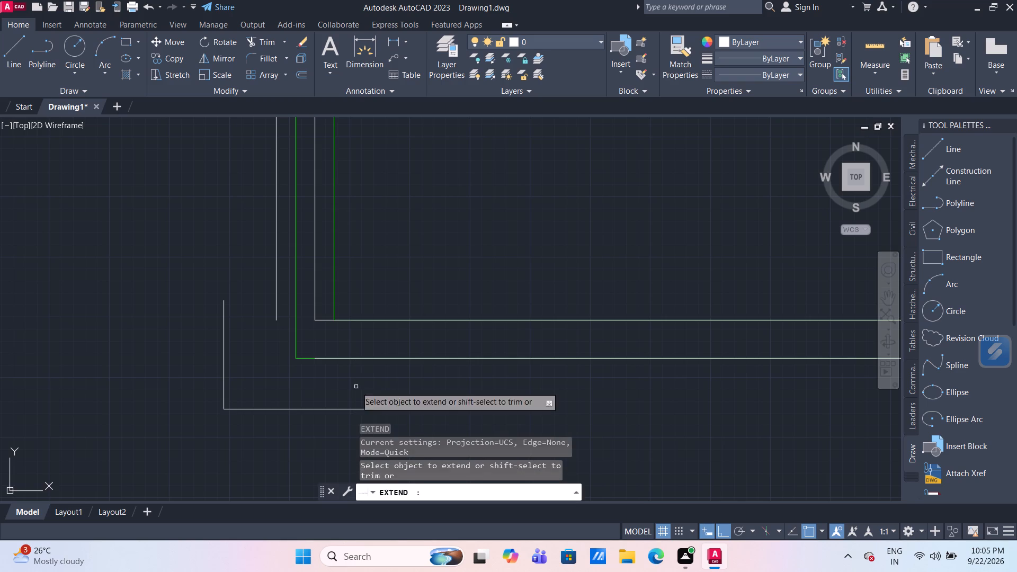
pyautogui.click(334, 360)
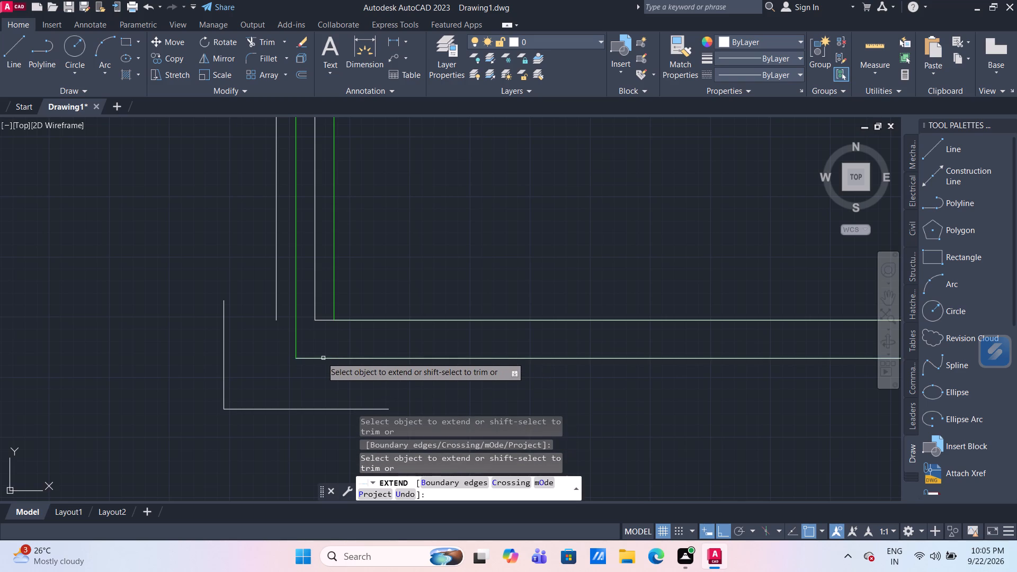
pyautogui.click(317, 360)
pyautogui.click(275, 310)
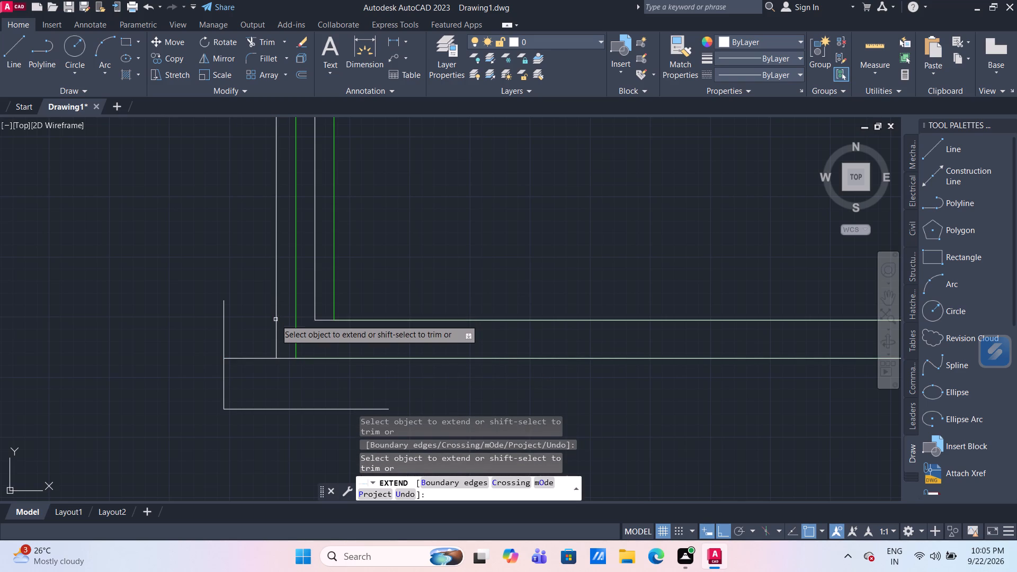
pyautogui.press('Escape')
# Trim away the helper lines and the outer south wall line's overrun beyond the southwest corner.
pyautogui.write('tr')
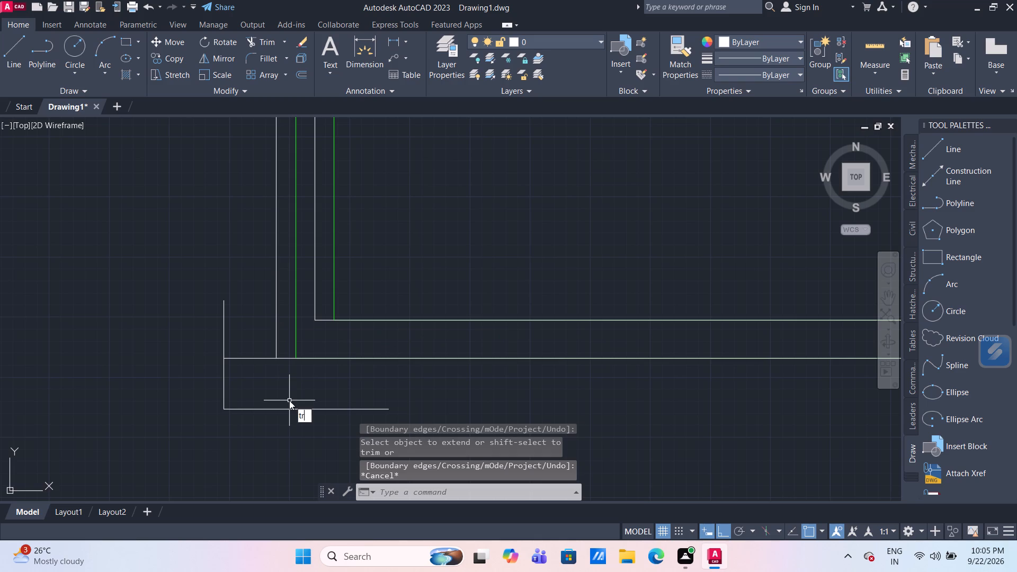
pyautogui.press('Return')
pyautogui.moveTo(271, 431); pyautogui.dragTo(268, 418)
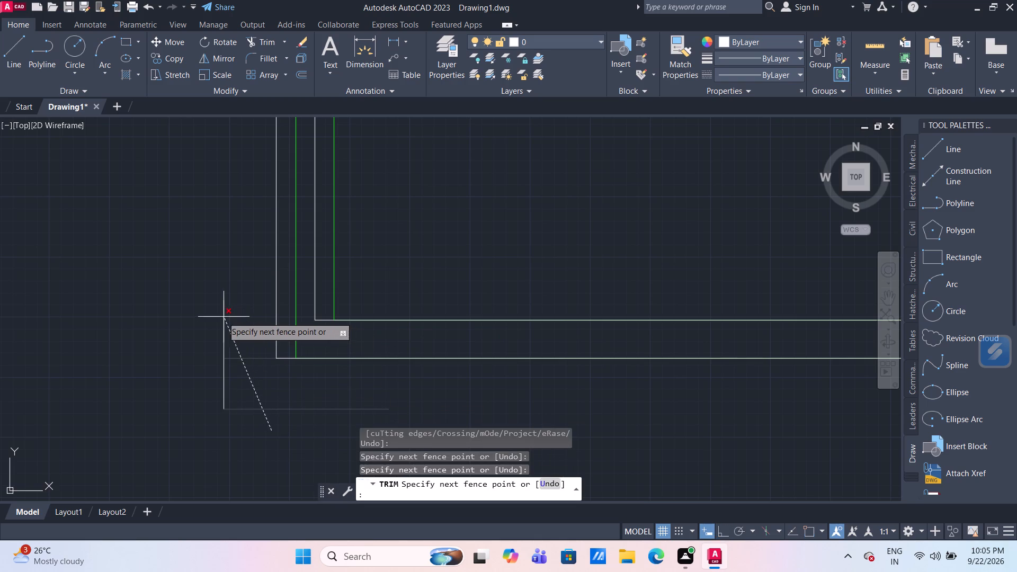
pyautogui.click(218, 316)
pyautogui.scroll(-2, 259, 428)
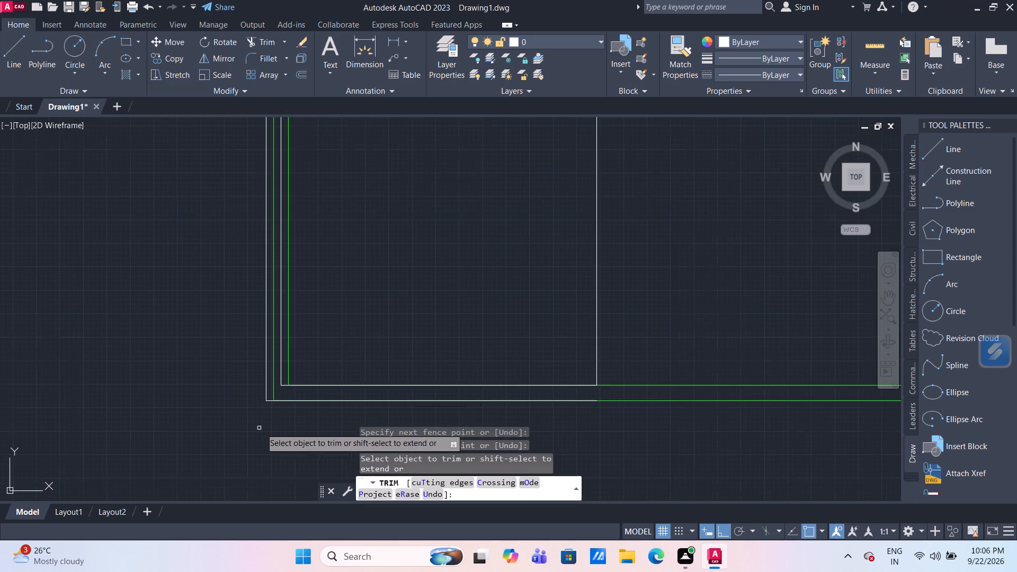
pyautogui.scroll(-2, 501, 408)
pyautogui.moveTo(689, 436); pyautogui.dragTo(642, 356, button='middle')
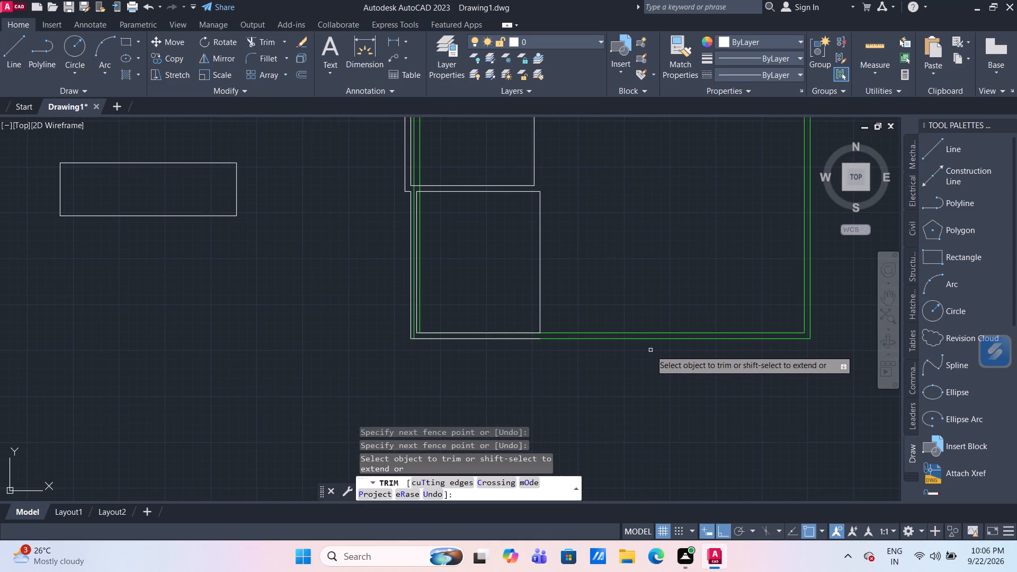
pyautogui.press('Escape')
# Examine the earlier partial floor plan's northern rooms and the rooms placed inside the green boundary.
pyautogui.moveTo(689, 234); pyautogui.dragTo(654, 331, button='middle')
pyautogui.scroll(-2, 653, 333)
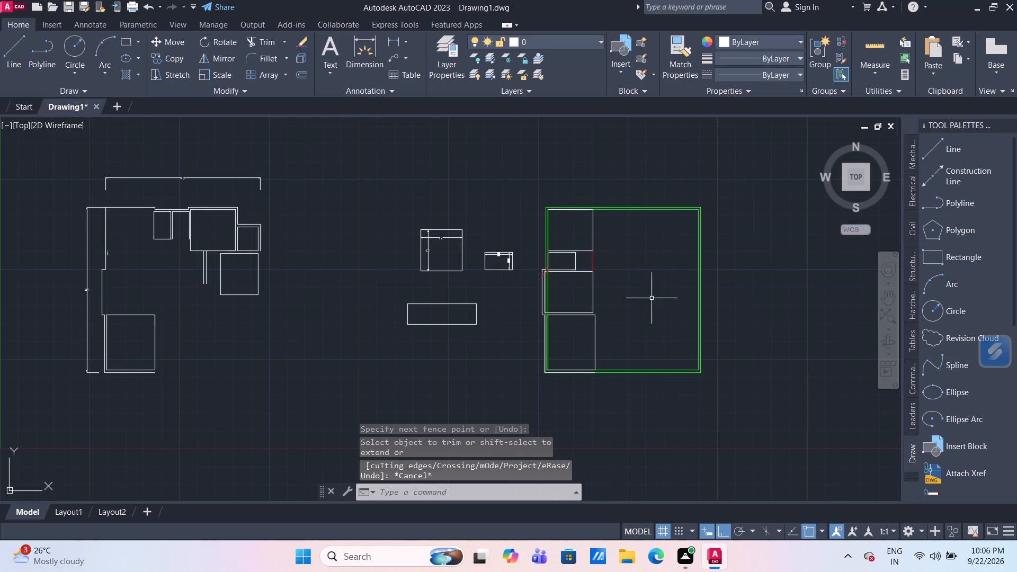
pyautogui.moveTo(648, 289); pyautogui.dragTo(600, 278, button='middle')
pyautogui.scroll(2, 581, 225)
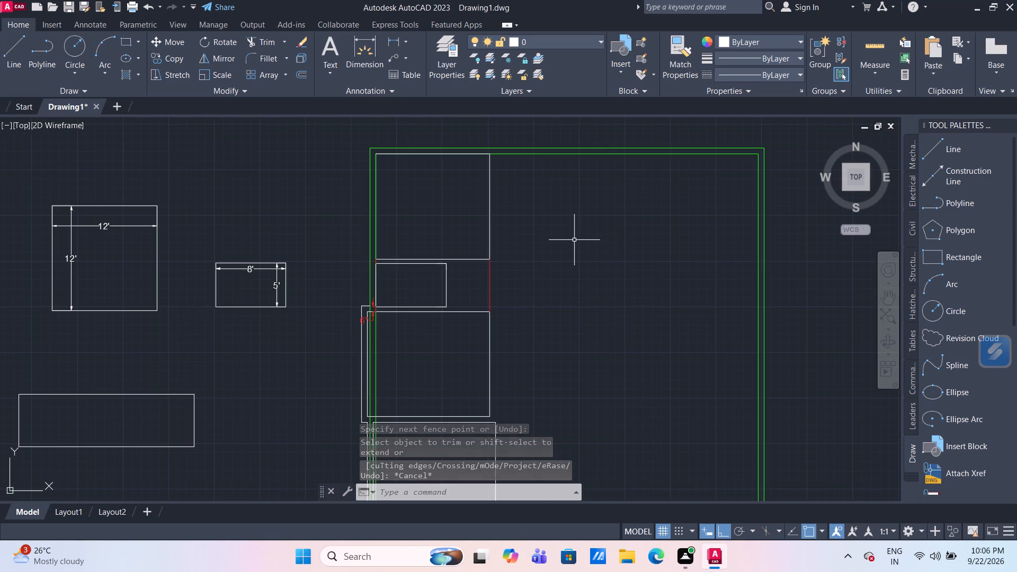
pyautogui.moveTo(574, 240); pyautogui.dragTo(567, 287, button='middle')
pyautogui.scroll(-2, 587, 272)
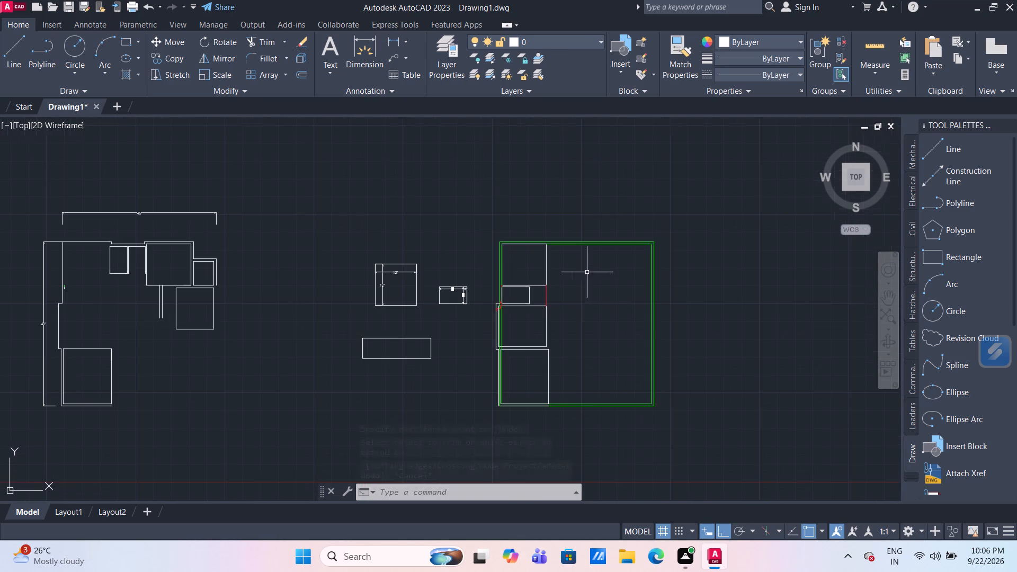
pyautogui.scroll(2, 115, 282)
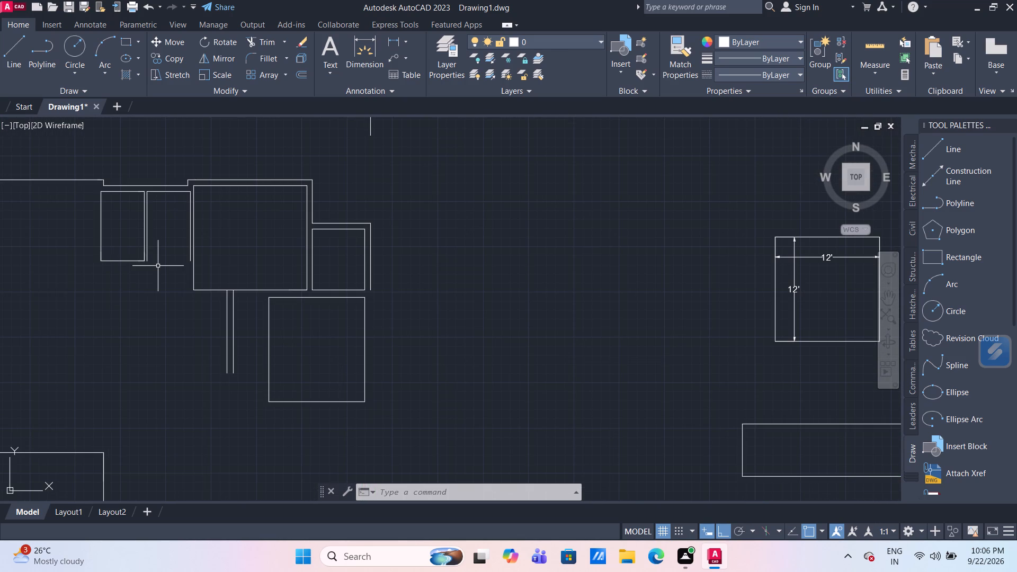
pyautogui.moveTo(151, 266); pyautogui.dragTo(140, 281, button='middle')
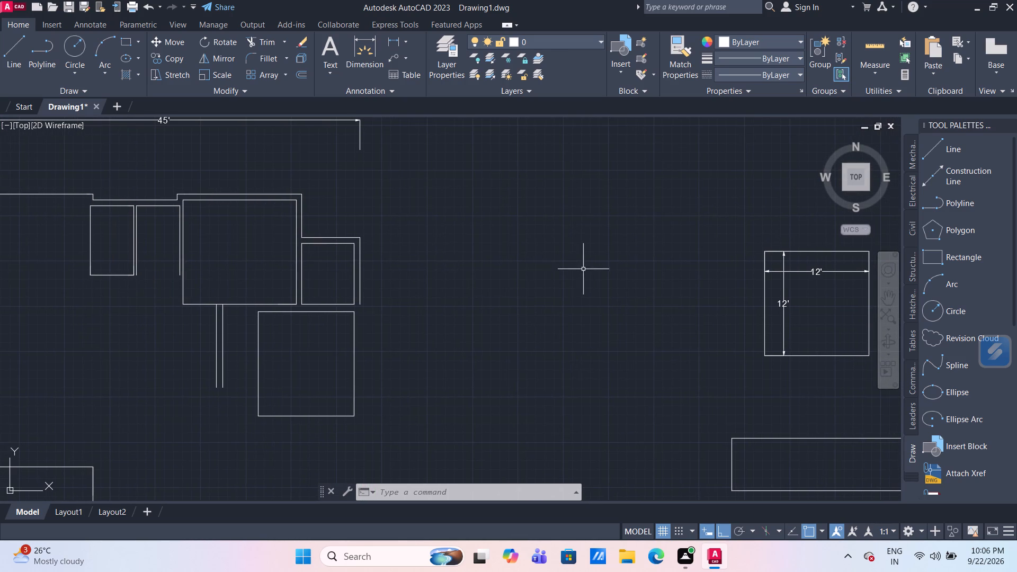
pyautogui.moveTo(563, 257); pyautogui.dragTo(324, 226, button='middle')
pyautogui.moveTo(676, 314); pyautogui.dragTo(408, 284, button='middle')
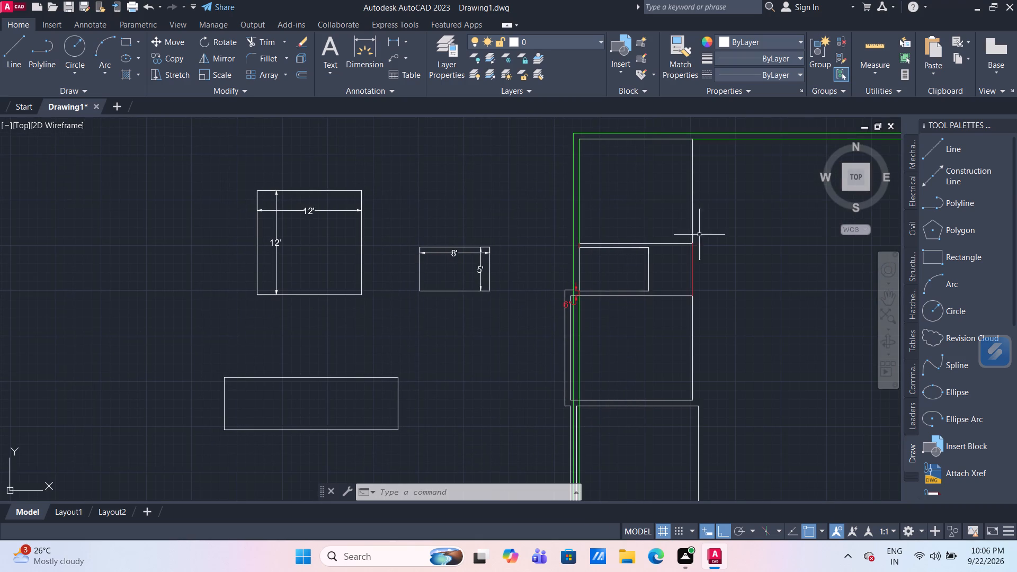
pyautogui.moveTo(725, 222); pyautogui.dragTo(643, 230, button='middle')
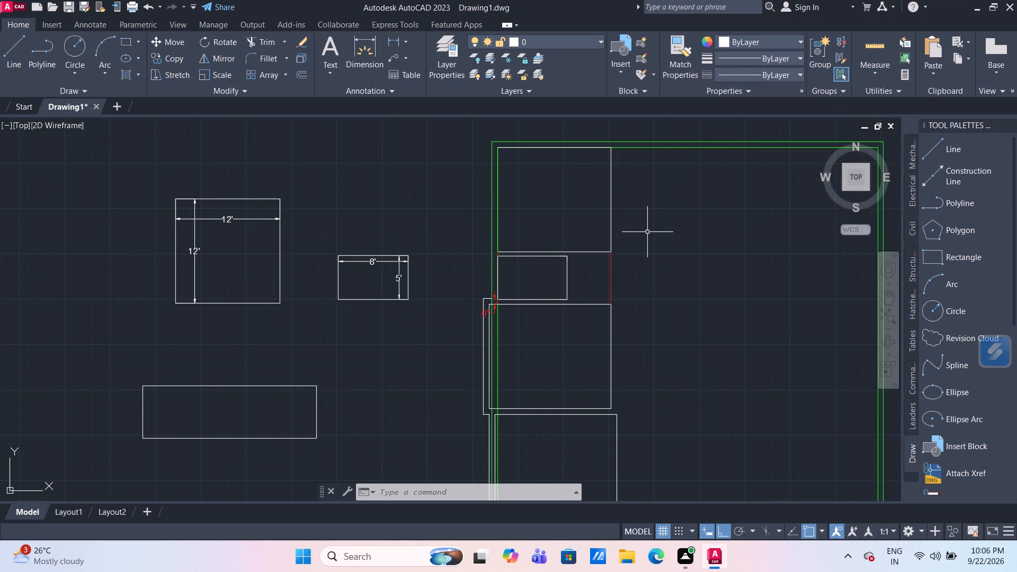
# Draw a red (237,31,36) line 4" east from the northwest room's northeast corner, continuing north to the outer green boundary line.
pyautogui.click(751, 39)
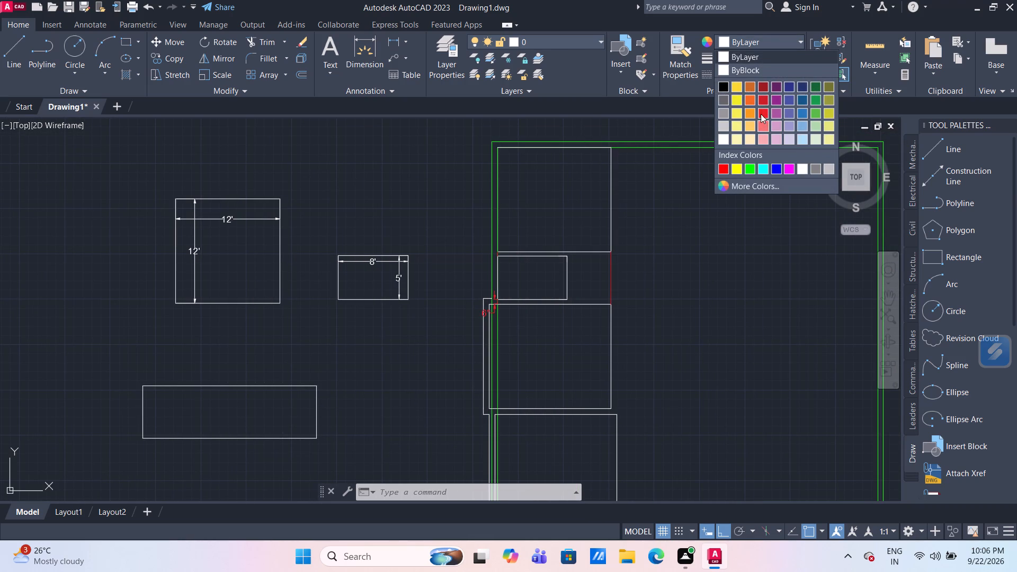
pyautogui.click(761, 112)
pyautogui.click(21, 60)
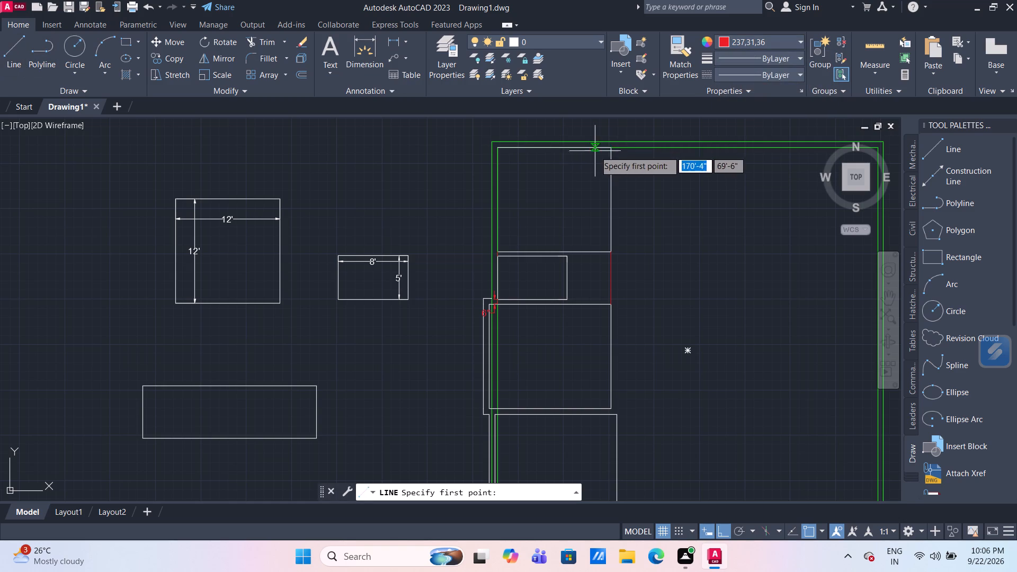
pyautogui.scroll(3, 592, 152)
pyautogui.moveTo(728, 181); pyautogui.dragTo(564, 236, button='middle')
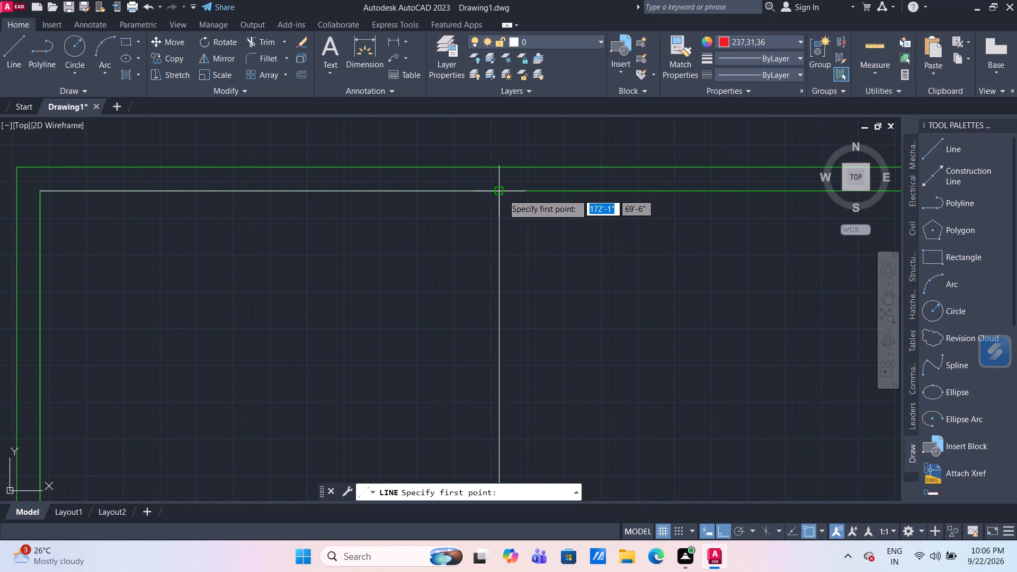
pyautogui.click(503, 194)
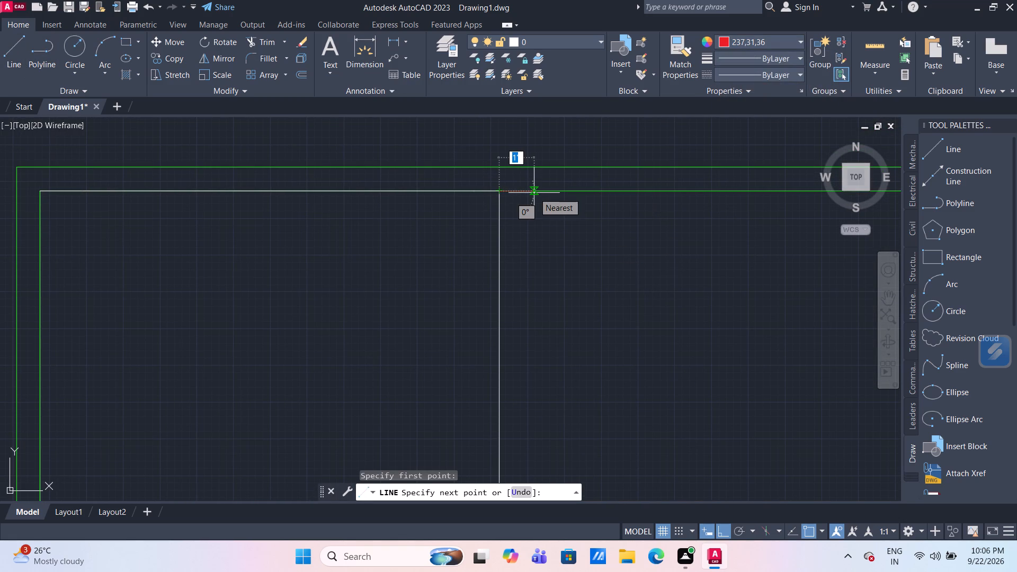
pyautogui.write('4"')
pyautogui.press('Return')
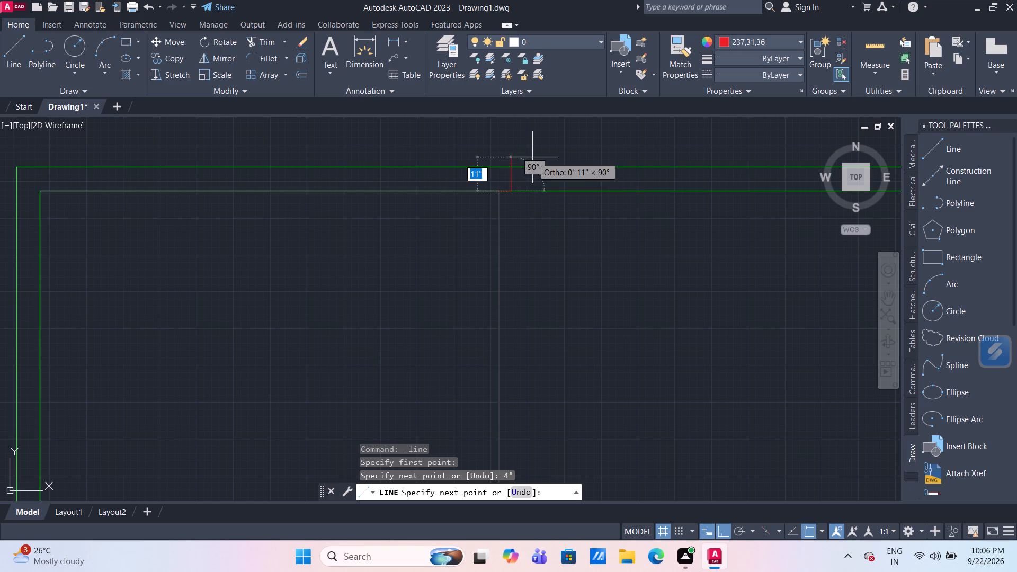
pyautogui.scroll(2, 513, 168)
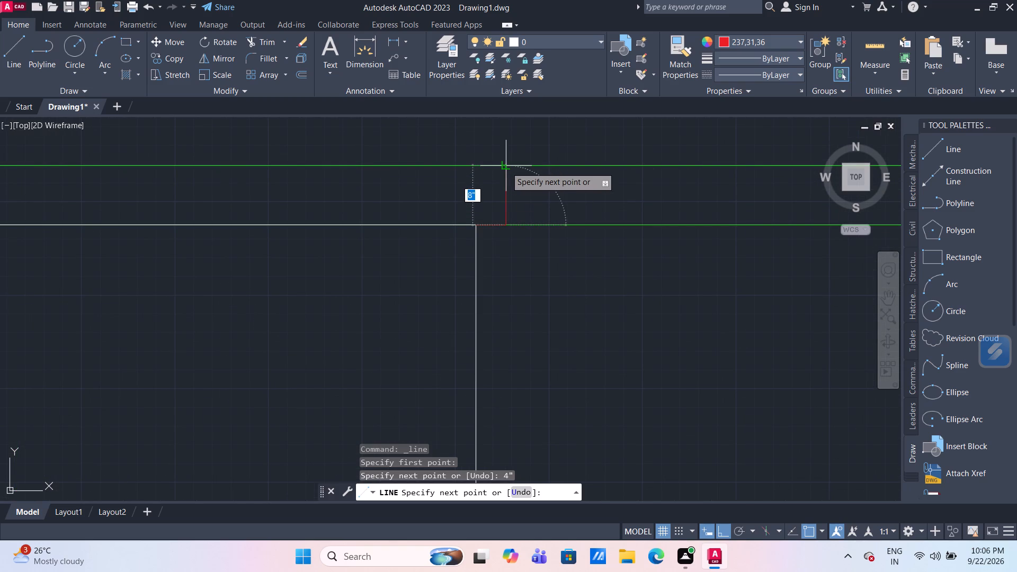
pyautogui.click(506, 167)
pyautogui.press('Return')
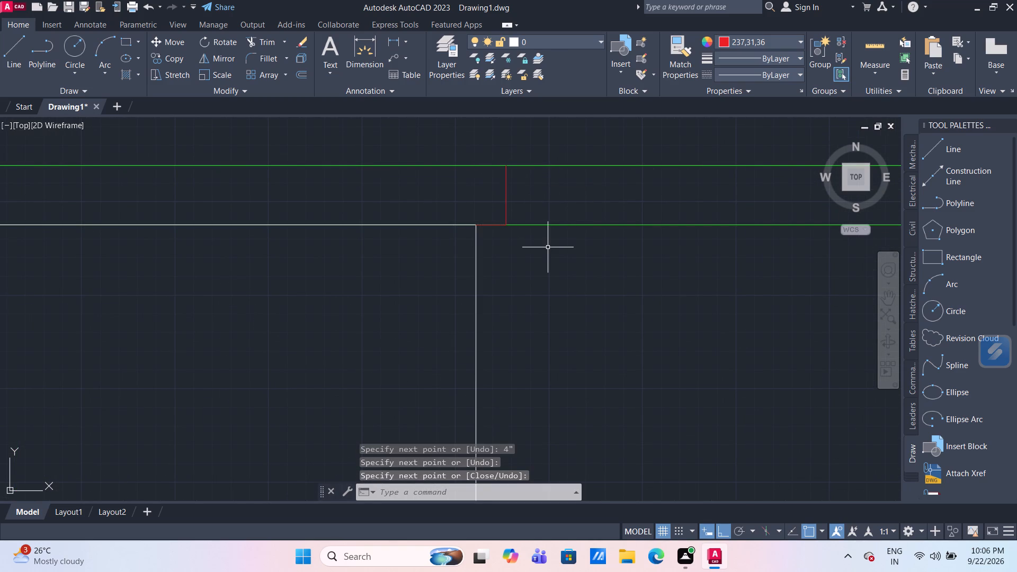
# Offset the short red line across the north wall 5' east, and offset that copy another 4" east.
pyautogui.press('o')
pyautogui.press('Return')
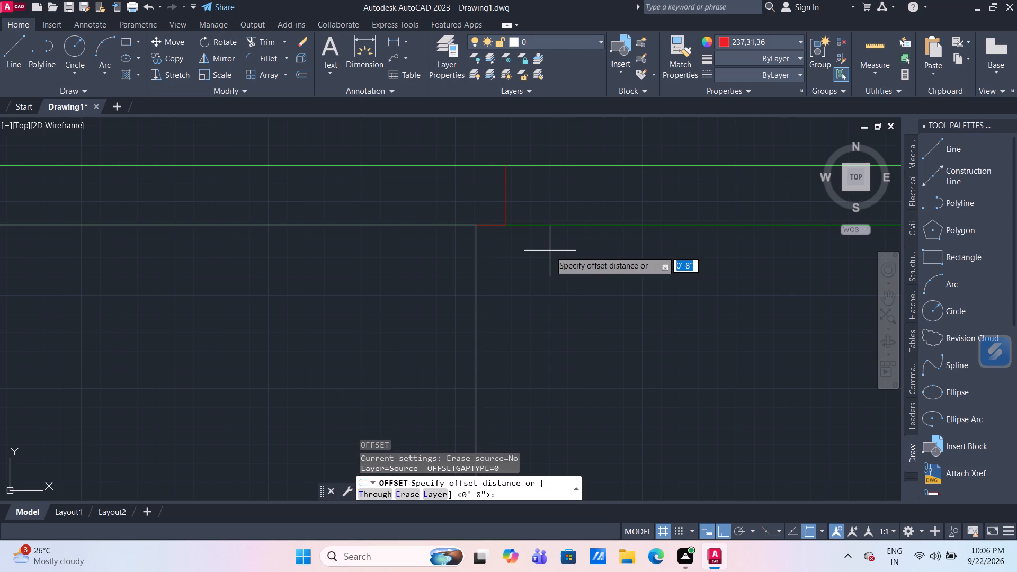
pyautogui.press('5')
pyautogui.press("'")
pyautogui.press('Return')
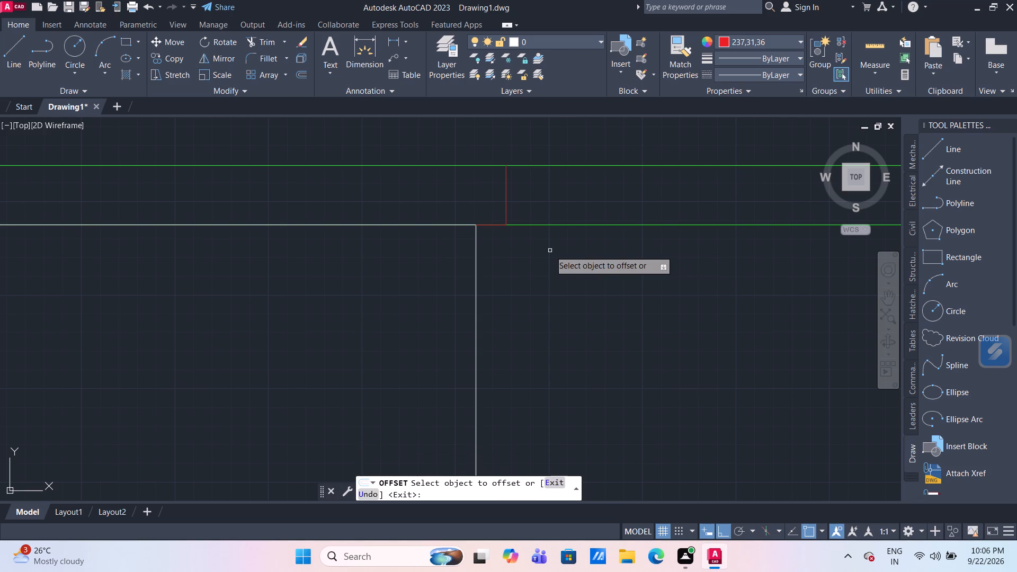
pyautogui.click(506, 204)
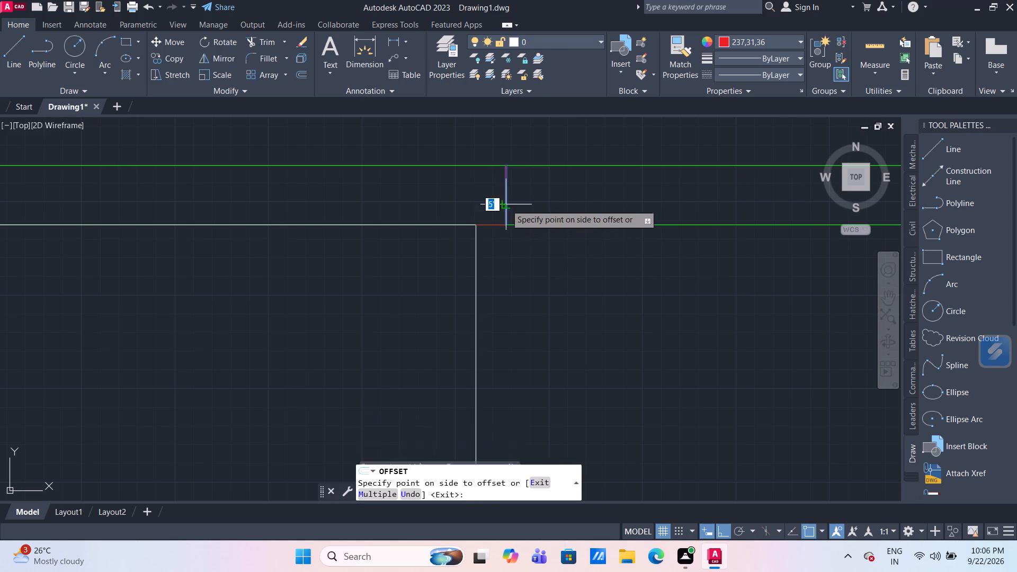
pyautogui.click(564, 206)
pyautogui.scroll(-3, 573, 208)
pyautogui.moveTo(686, 224); pyautogui.dragTo(530, 248, button='middle')
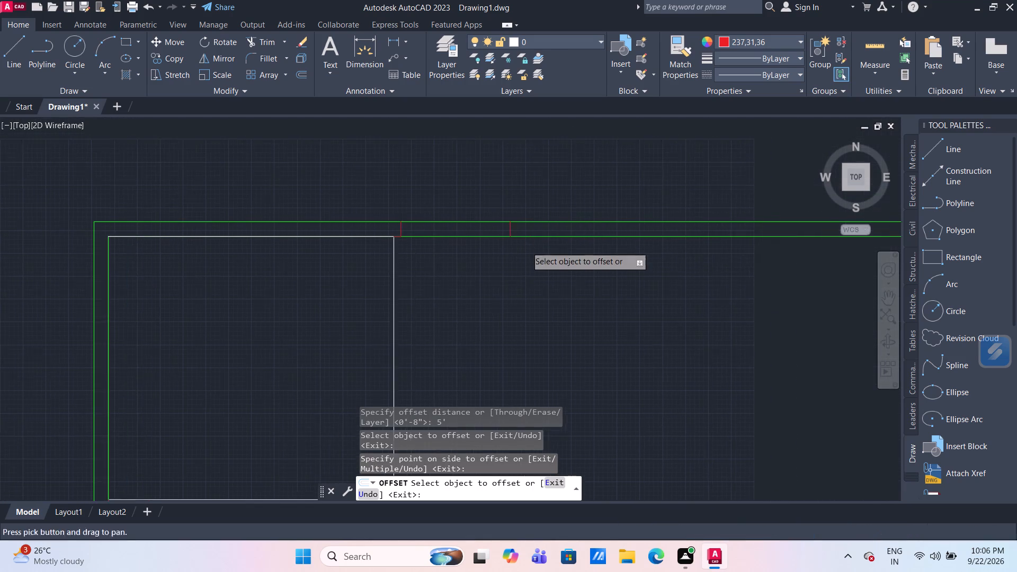
pyautogui.scroll(3, 525, 240)
pyautogui.moveTo(462, 198); pyautogui.dragTo(469, 198)
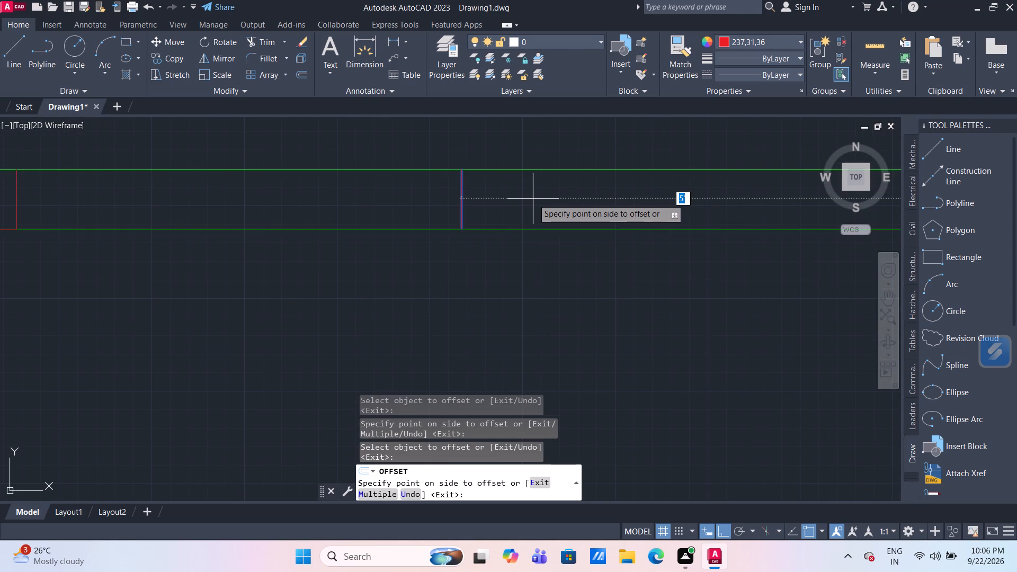
pyautogui.write('4"')
pyautogui.press('Return')
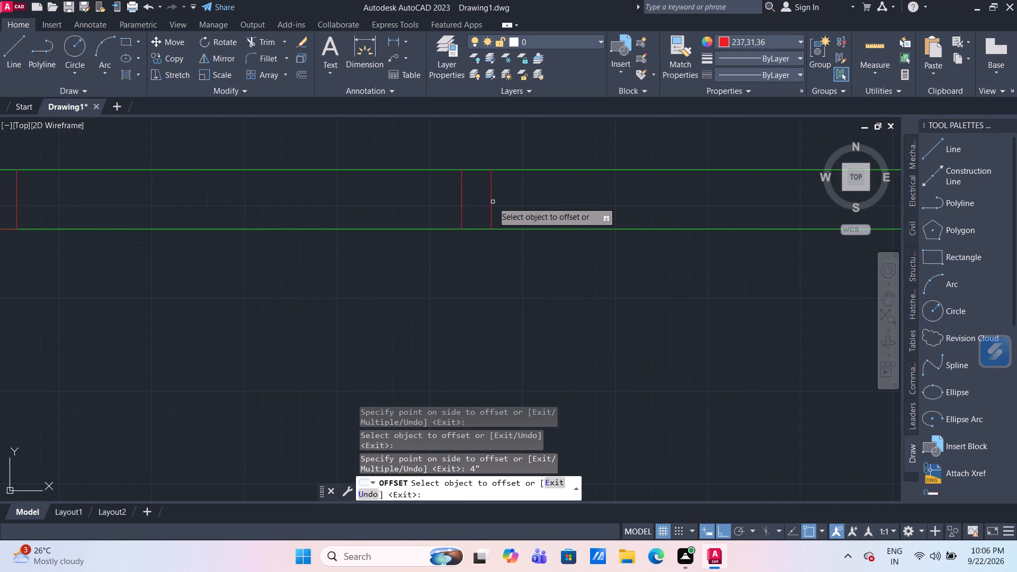
# Offset the east line of the 4" pair 5' east, and offset the resulting line a further 13' east.
pyautogui.click(493, 202)
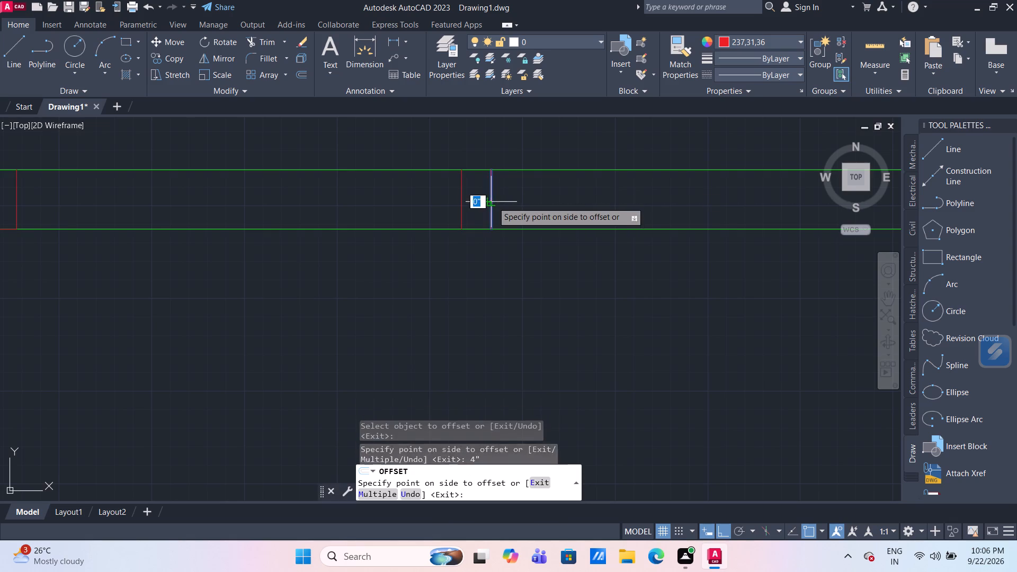
pyautogui.click(532, 196)
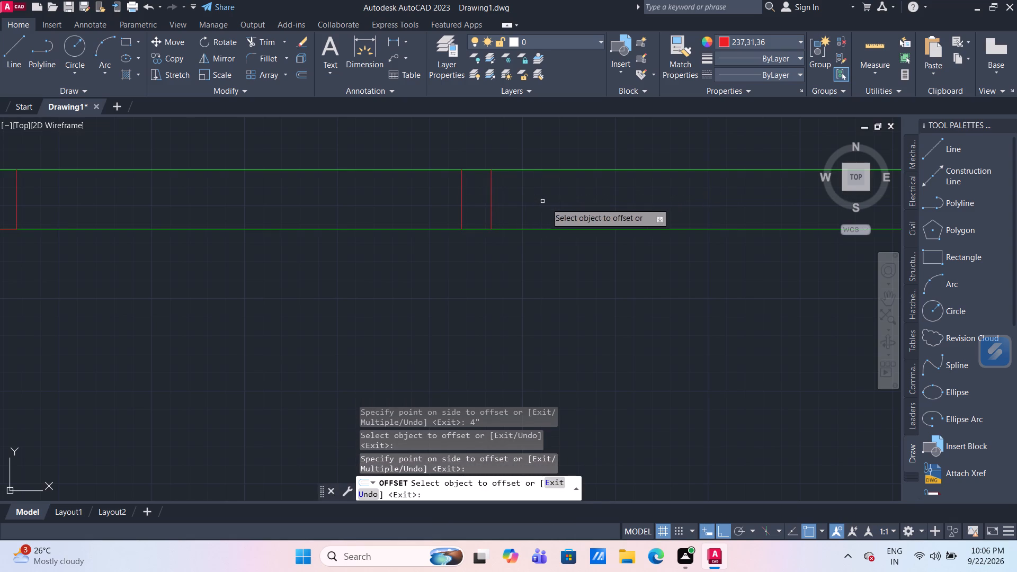
pyautogui.scroll(-2, 565, 206)
pyautogui.moveTo(682, 257); pyautogui.dragTo(451, 253, button='middle')
pyautogui.scroll(-3, 451, 253)
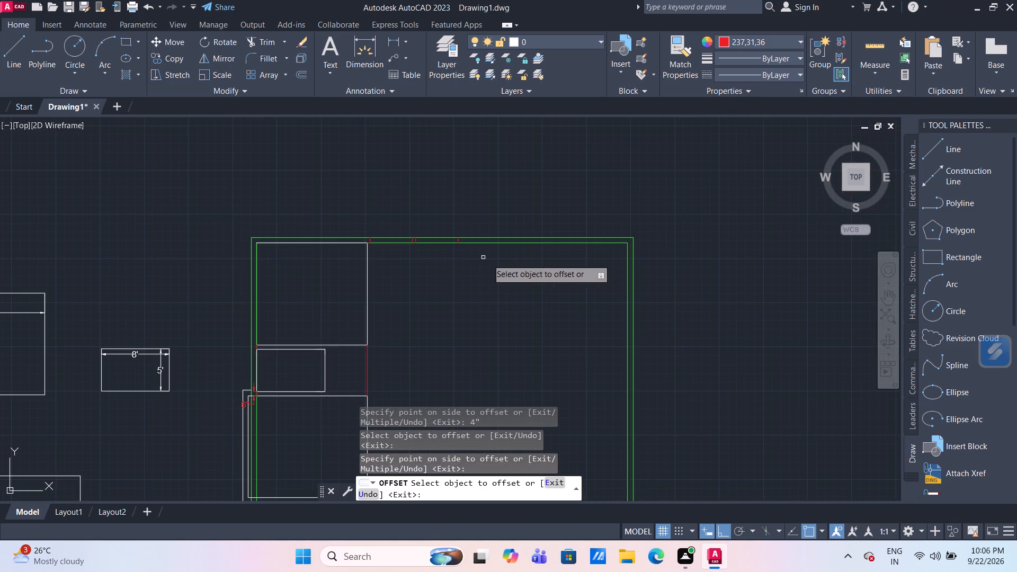
pyautogui.scroll(3, 496, 248)
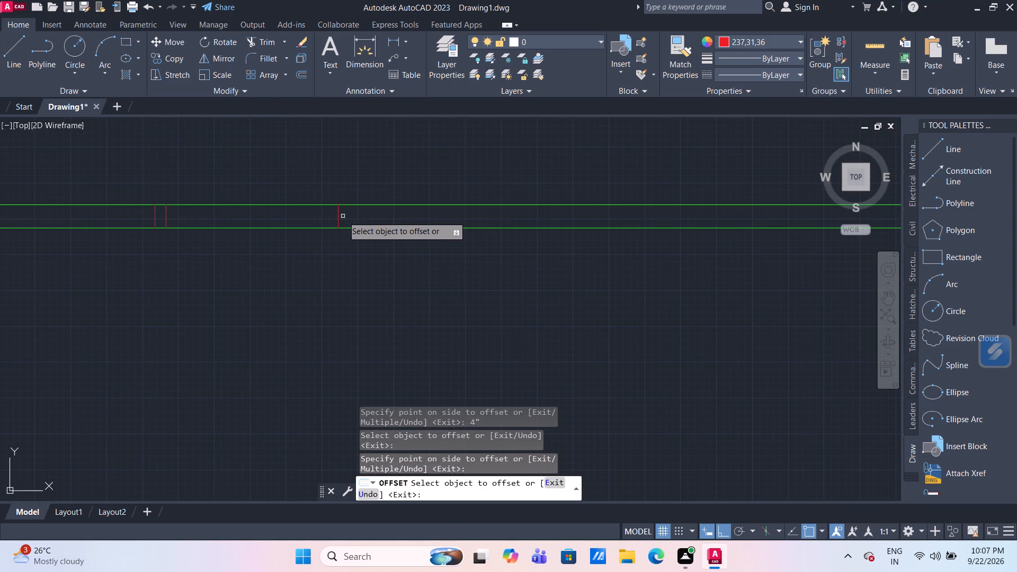
pyautogui.click(339, 216)
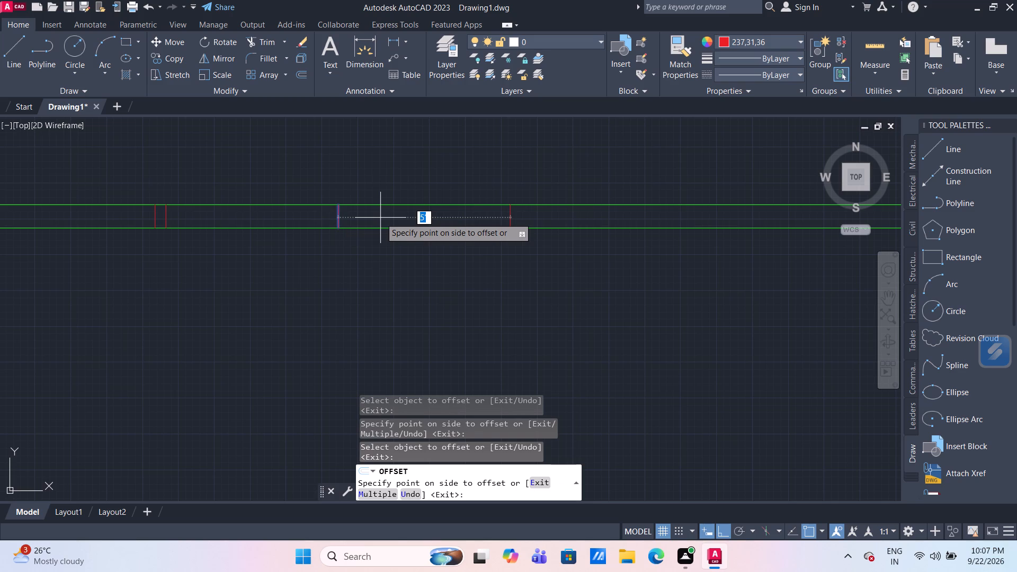
pyautogui.scroll(-1, 380, 218)
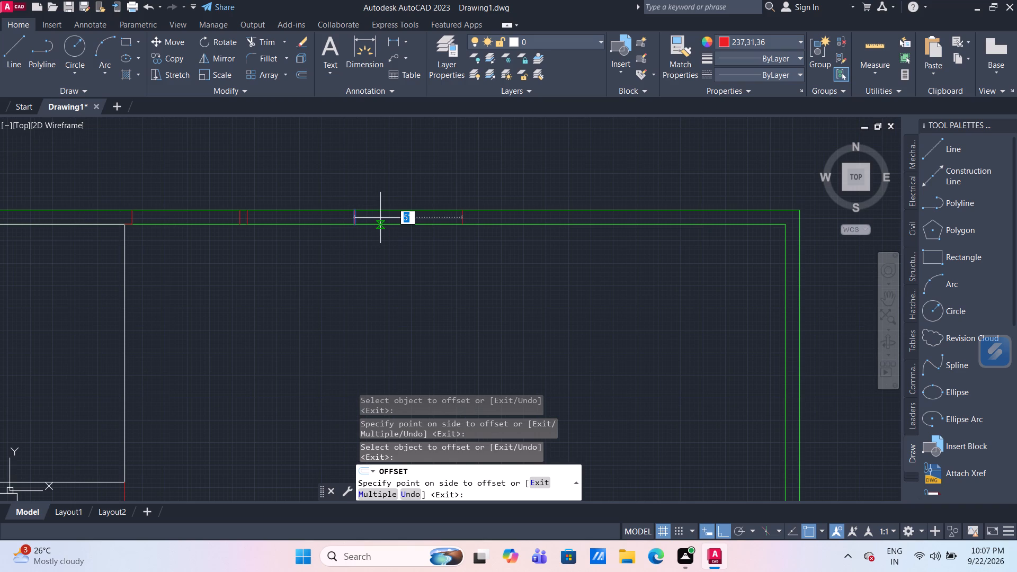
pyautogui.write('13')
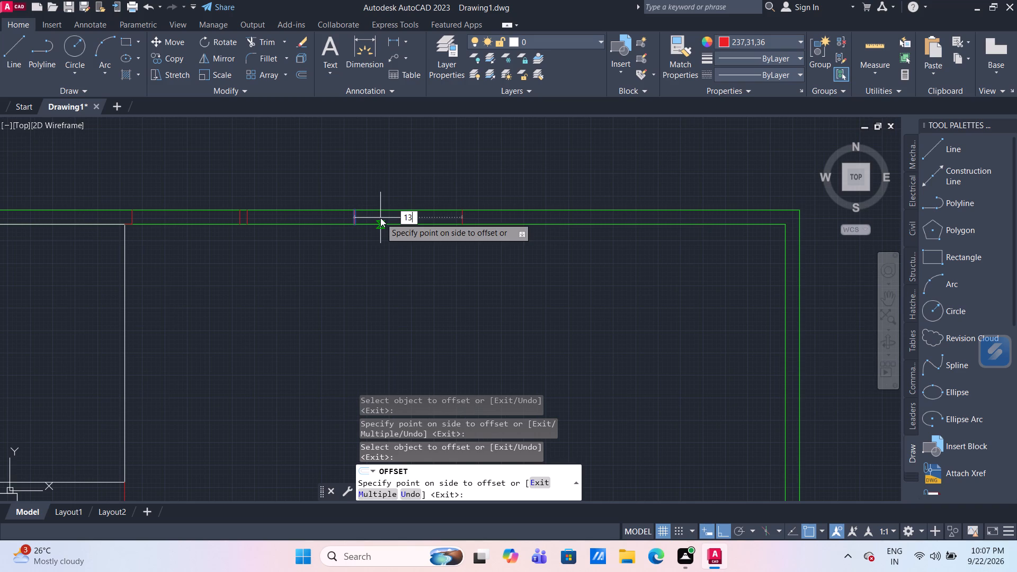
pyautogui.press("'")
pyautogui.press('Return')
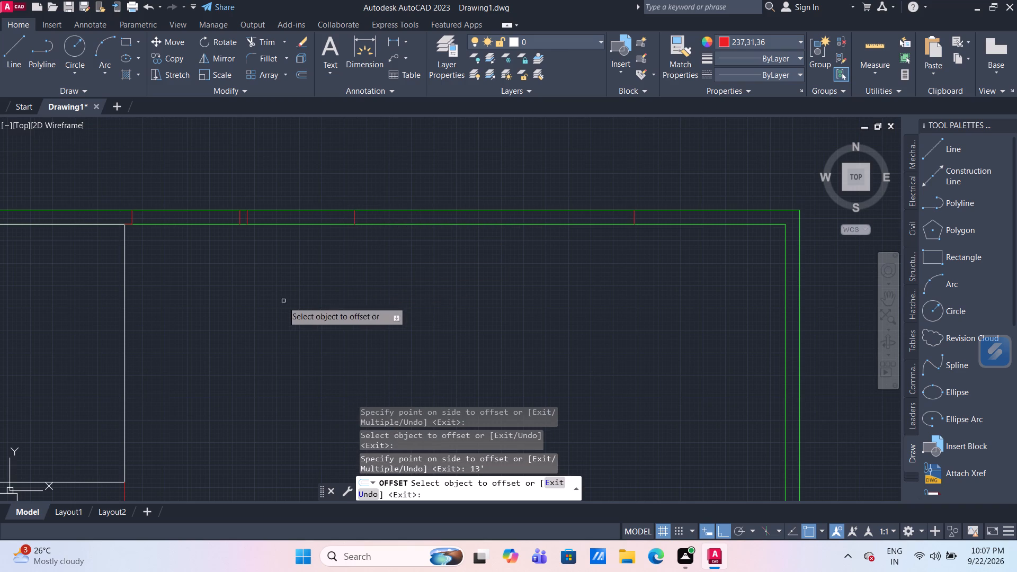
pyautogui.moveTo(158, 281); pyautogui.dragTo(281, 270, button='middle')
pyautogui.press('Escape')
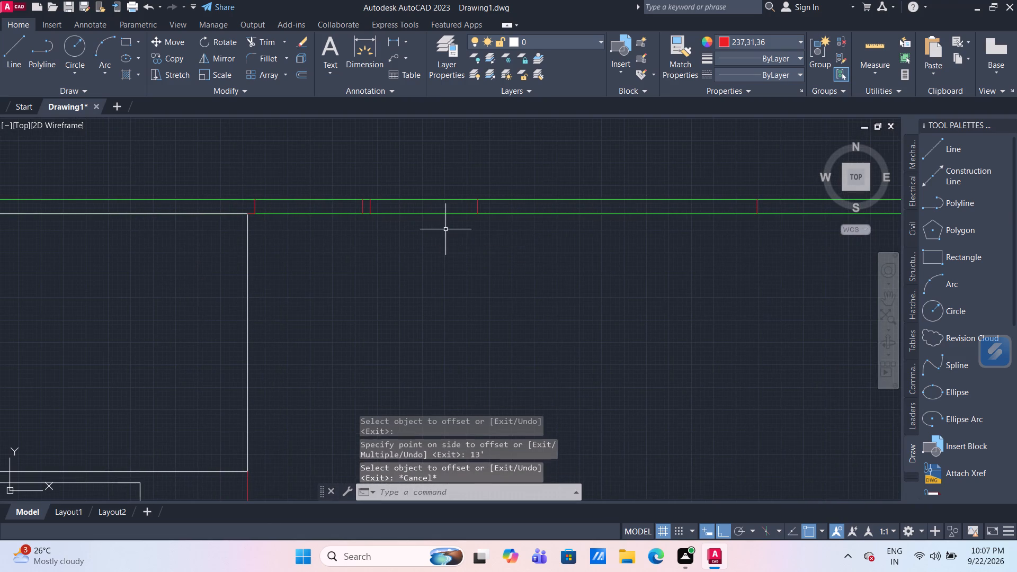
# Draw an 8" line south from the lower end of the red line nearest the northwest room.
pyautogui.scroll(1, 445, 229)
pyautogui.moveTo(468, 229); pyautogui.dragTo(521, 247, button='middle')
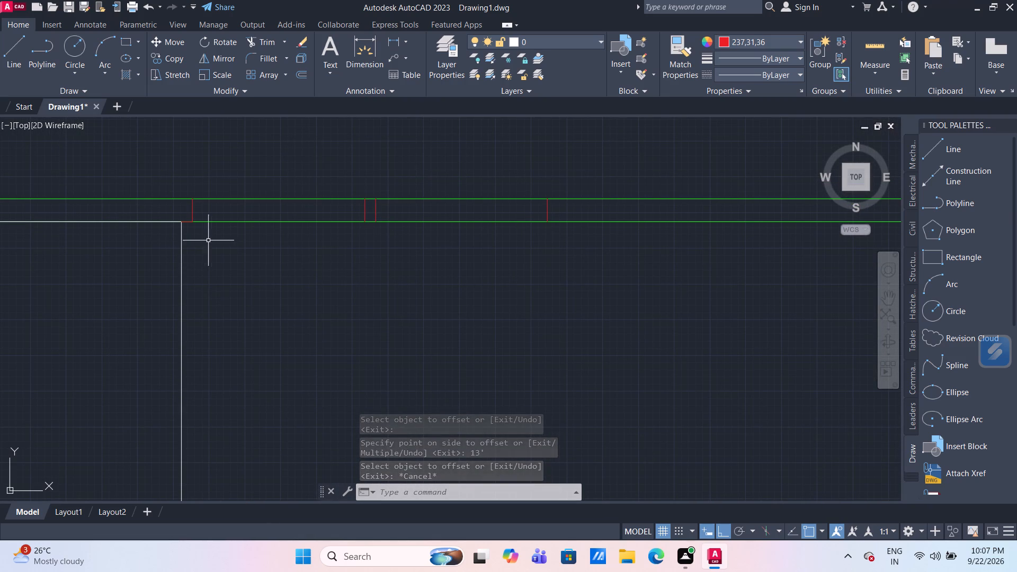
pyautogui.press('l')
pyautogui.press('Return')
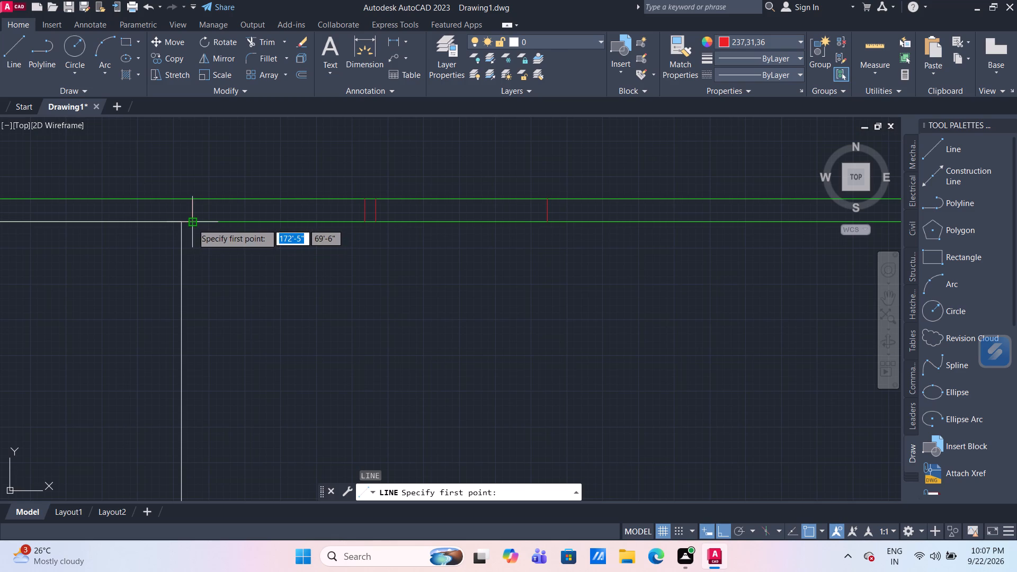
pyautogui.moveTo(192, 224); pyautogui.dragTo(193, 236)
pyautogui.write('8"')
pyautogui.press('Return')
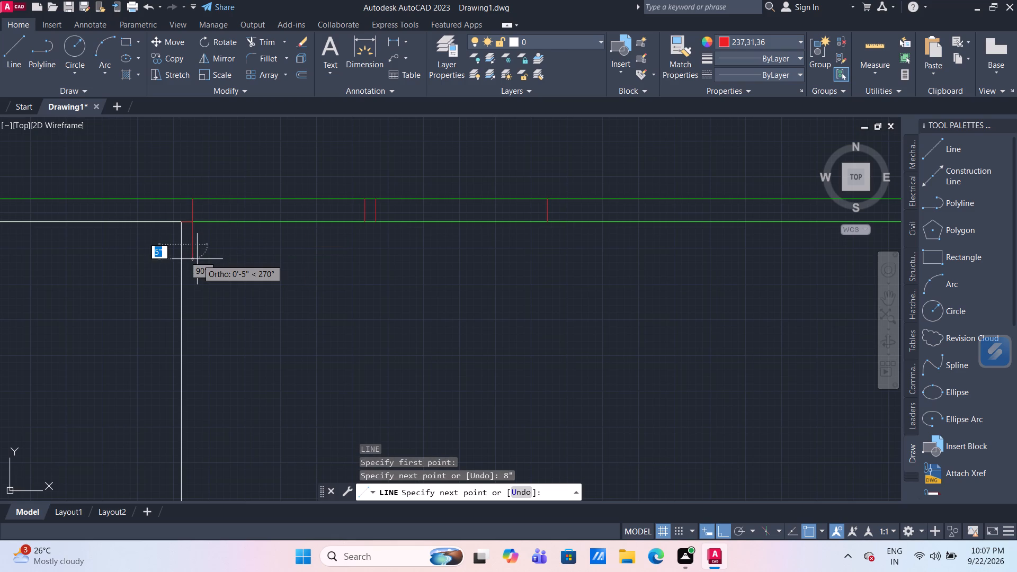
pyautogui.press('Escape')
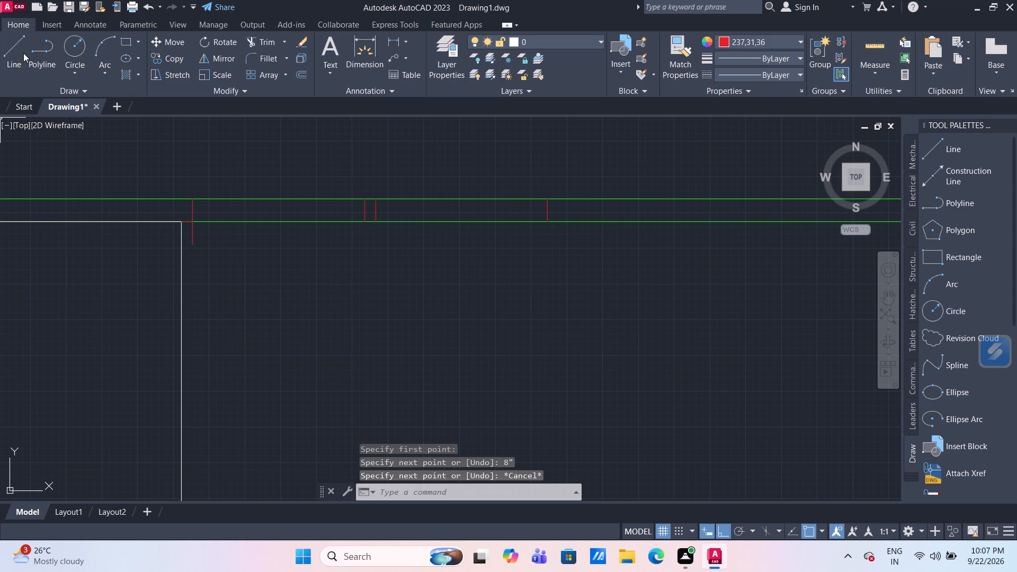
# Draw an 8" line south from the lower end of the 4" pair's east red line.
pyautogui.click(23, 53)
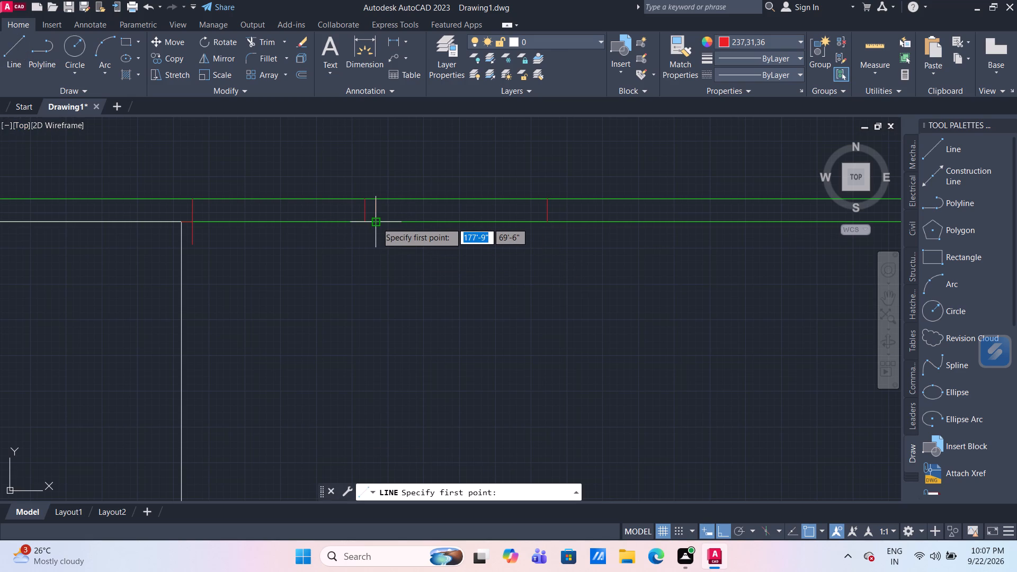
pyautogui.click(377, 222)
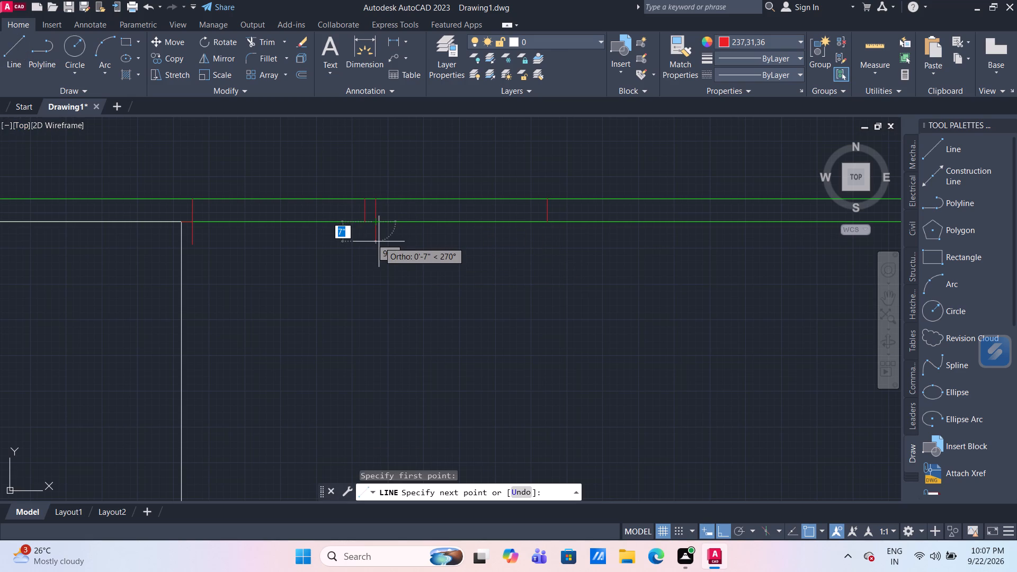
pyautogui.press('8')
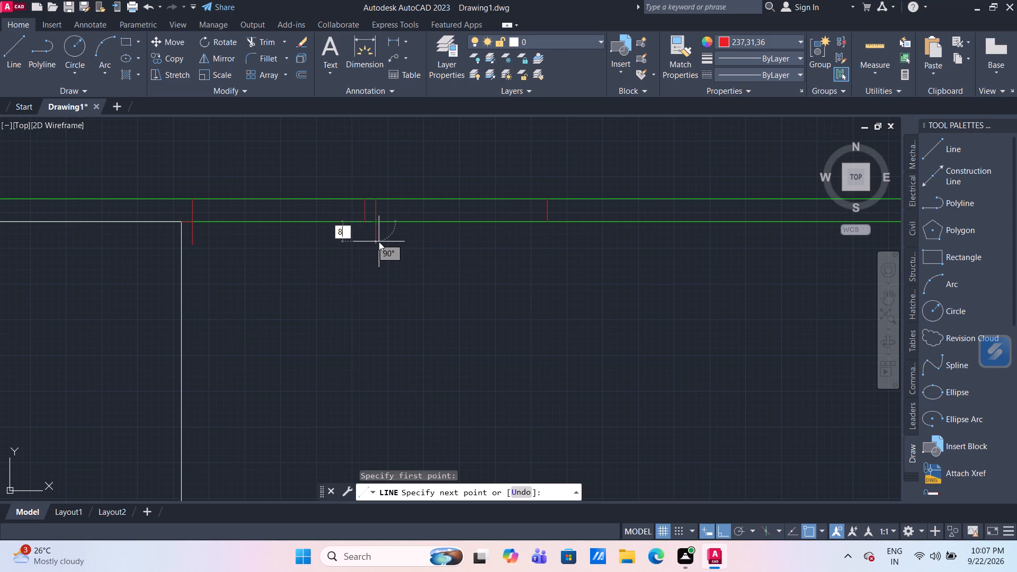
pyautogui.hotkey('shift', '"')
pyautogui.press('Return')
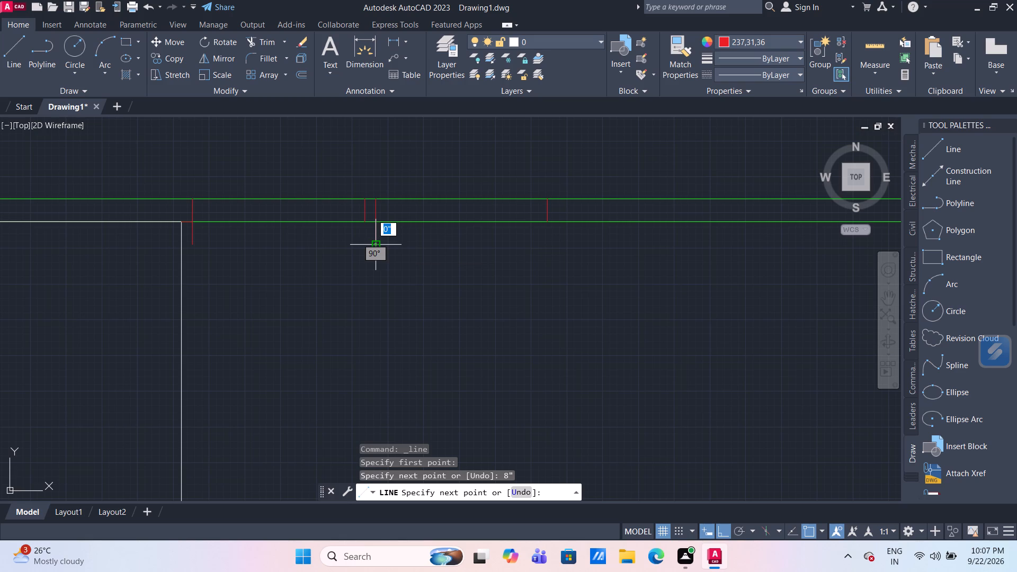
pyautogui.press('Return')
# Examine the two narrow northern rooms in the earlier partial floor plan, including the lines forming the western one.
pyautogui.scroll(-2, 377, 240)
pyautogui.scroll(2, 434, 263)
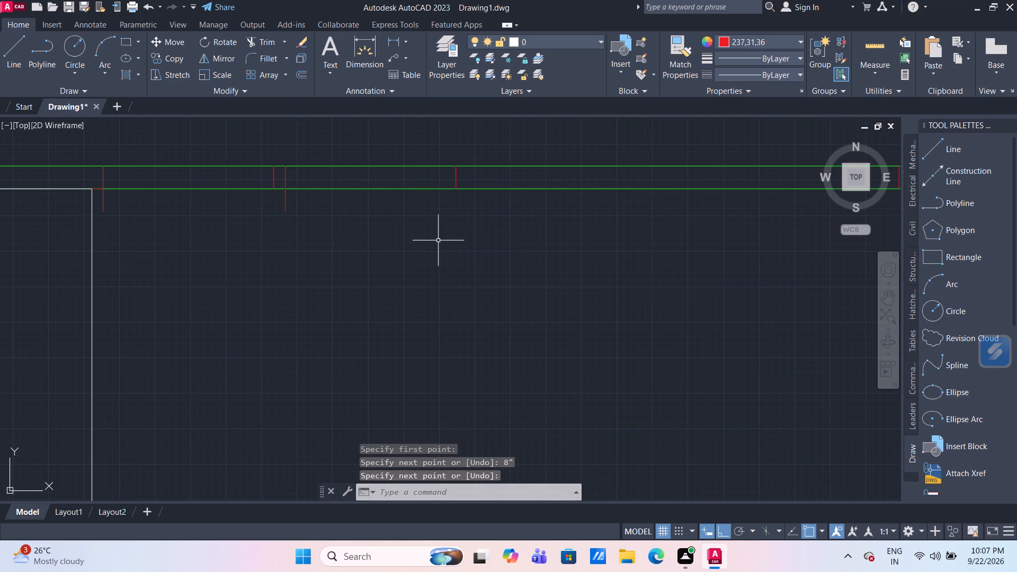
pyautogui.moveTo(442, 235); pyautogui.dragTo(492, 225, button='middle')
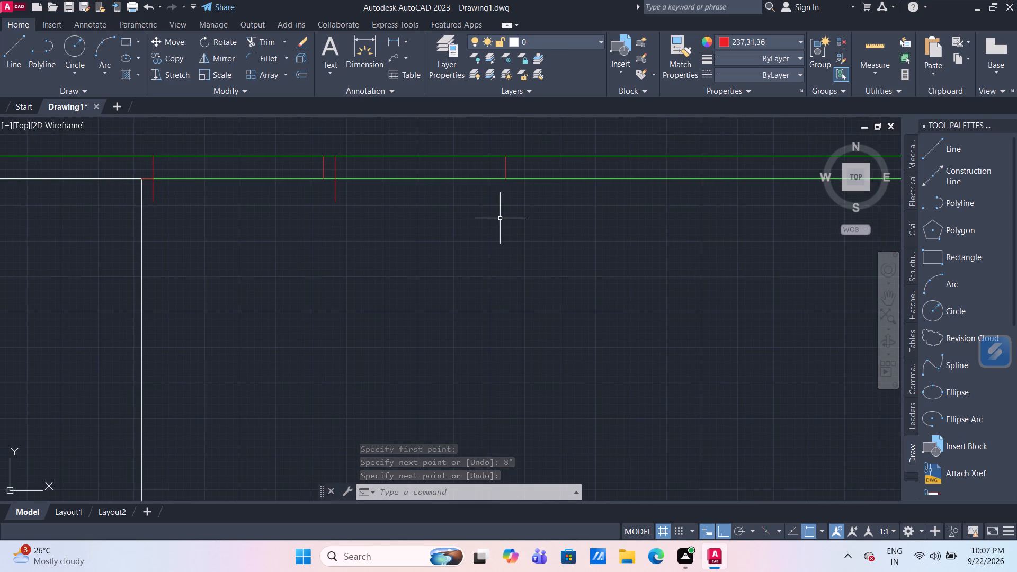
pyautogui.scroll(-3, 494, 217)
pyautogui.moveTo(409, 243); pyautogui.dragTo(447, 235, button='middle')
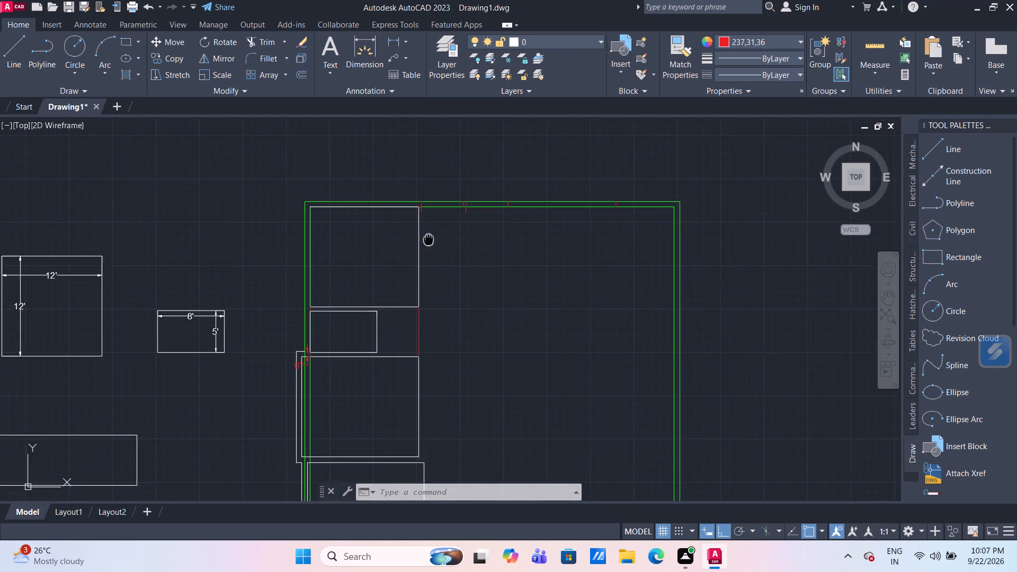
pyautogui.moveTo(447, 235); pyautogui.dragTo(583, 221, button='middle')
pyautogui.scroll(1, 132, 303)
pyautogui.moveTo(130, 299); pyautogui.dragTo(422, 286, button='middle')
pyautogui.scroll(-2, 400, 288)
pyautogui.scroll(-2, 257, 305)
pyautogui.scroll(3, 190, 288)
pyautogui.moveTo(145, 283); pyautogui.dragTo(239, 322, button='middle')
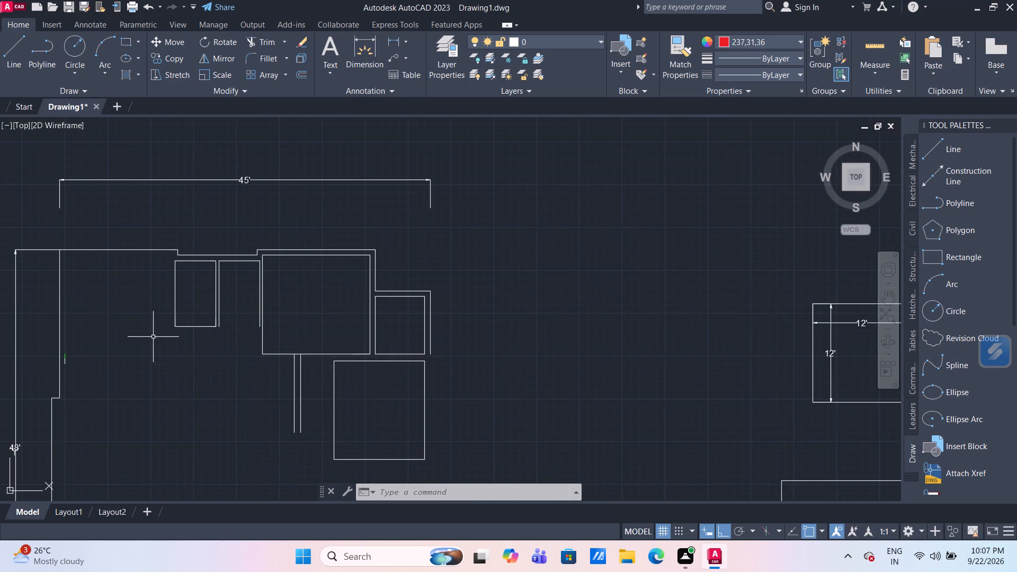
pyautogui.scroll(3, 154, 337)
pyautogui.moveTo(353, 345); pyautogui.dragTo(375, 394, button='middle')
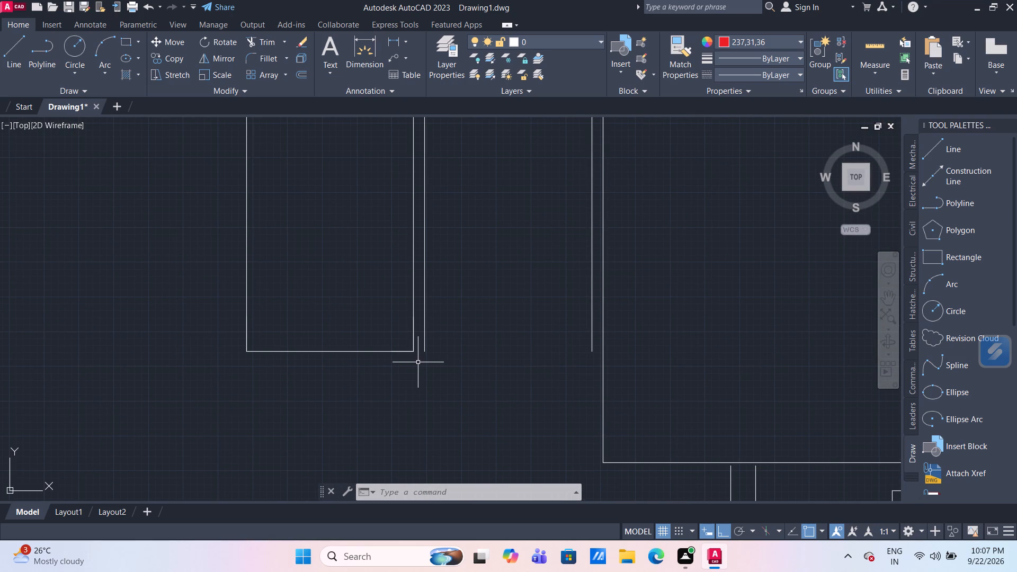
pyautogui.moveTo(419, 362); pyautogui.dragTo(403, 346)
pyautogui.scroll(-1, 211, 177)
pyautogui.moveTo(212, 177); pyautogui.dragTo(207, 264, button='middle')
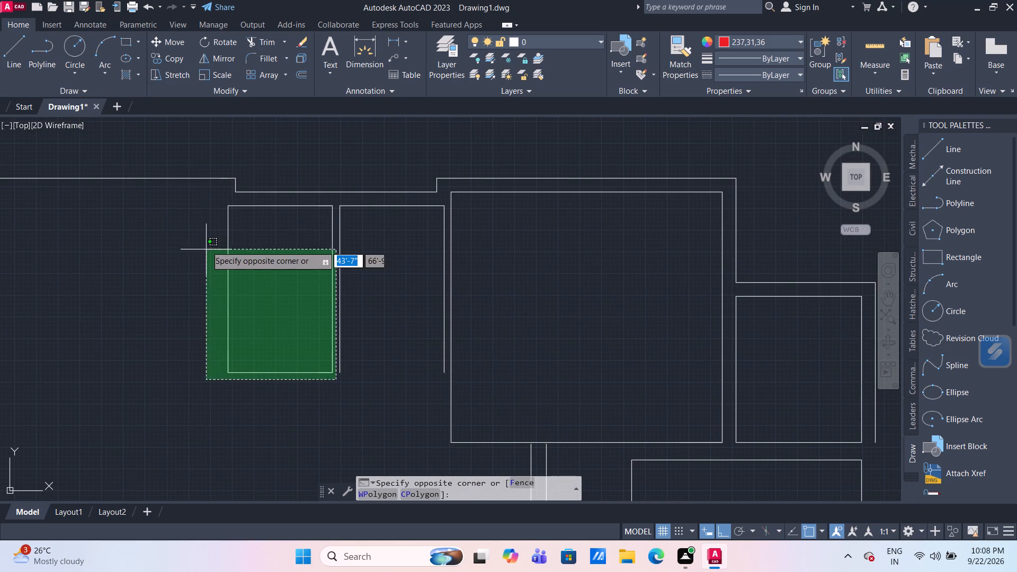
pyautogui.click(207, 200)
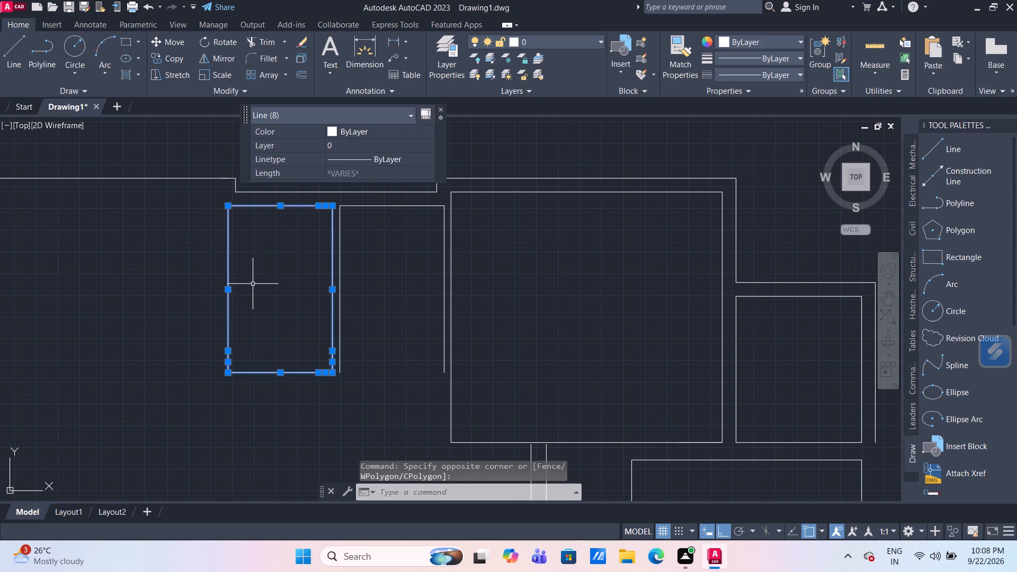
pyautogui.press('Escape')
pyautogui.scroll(-2, 253, 284)
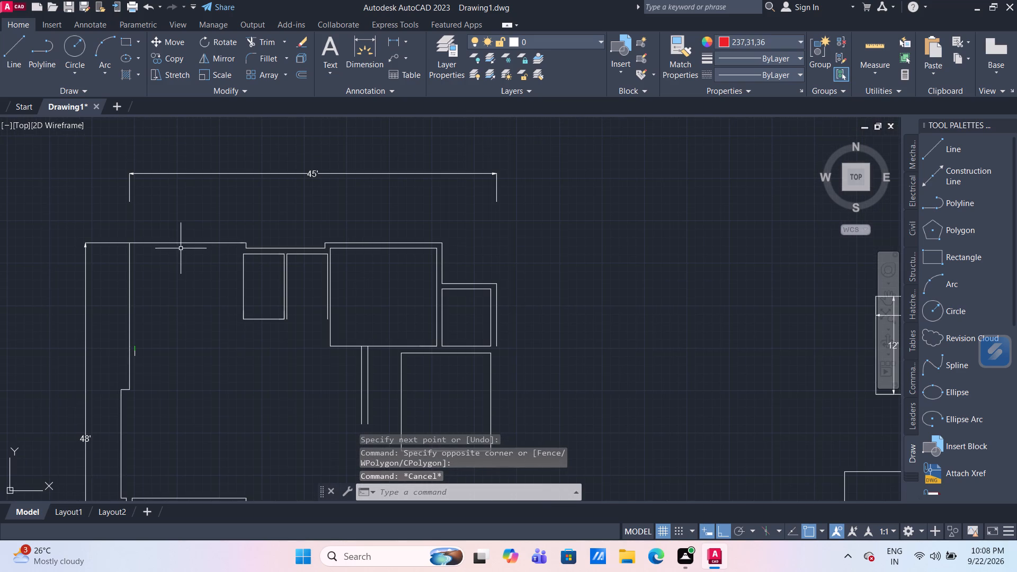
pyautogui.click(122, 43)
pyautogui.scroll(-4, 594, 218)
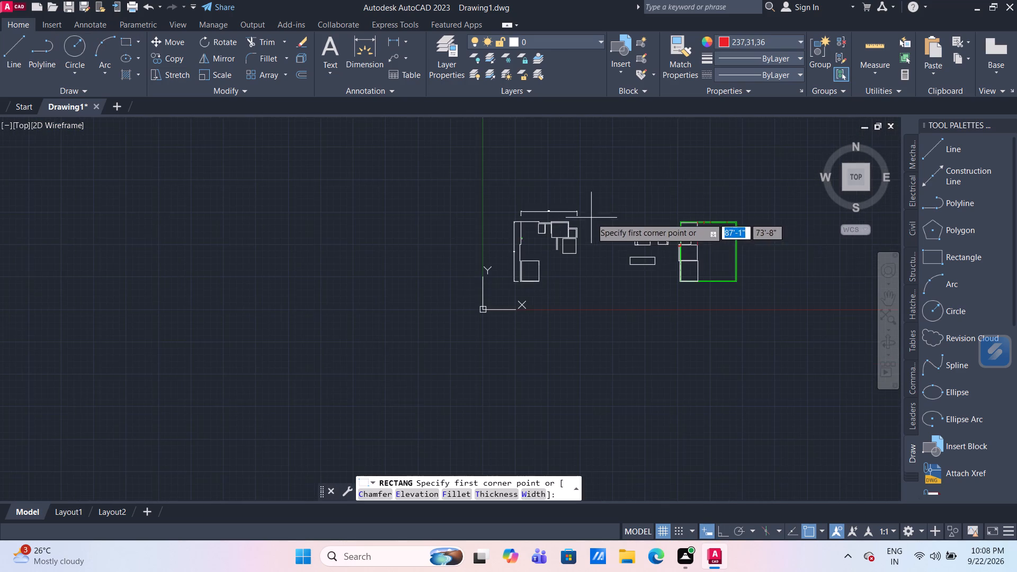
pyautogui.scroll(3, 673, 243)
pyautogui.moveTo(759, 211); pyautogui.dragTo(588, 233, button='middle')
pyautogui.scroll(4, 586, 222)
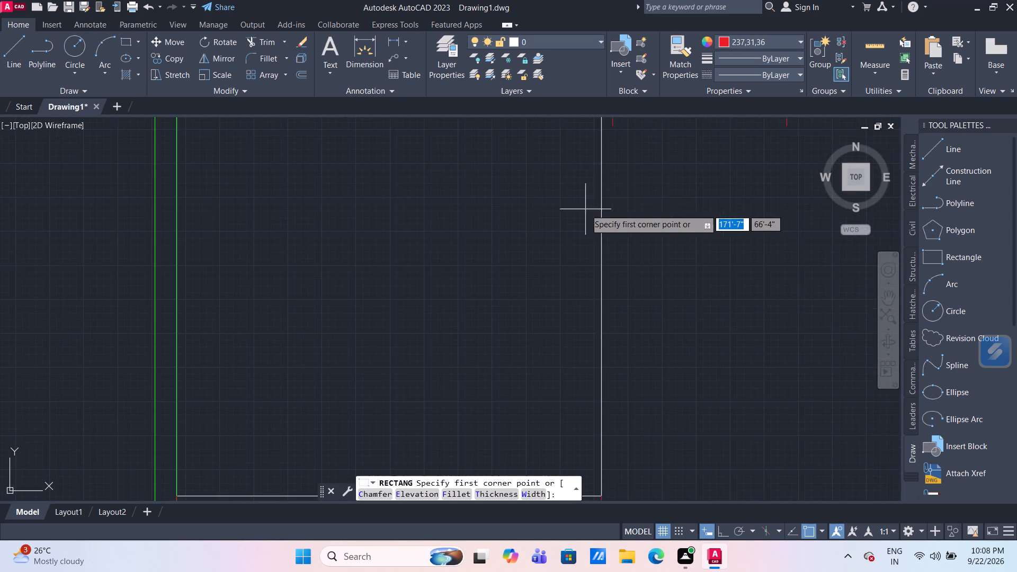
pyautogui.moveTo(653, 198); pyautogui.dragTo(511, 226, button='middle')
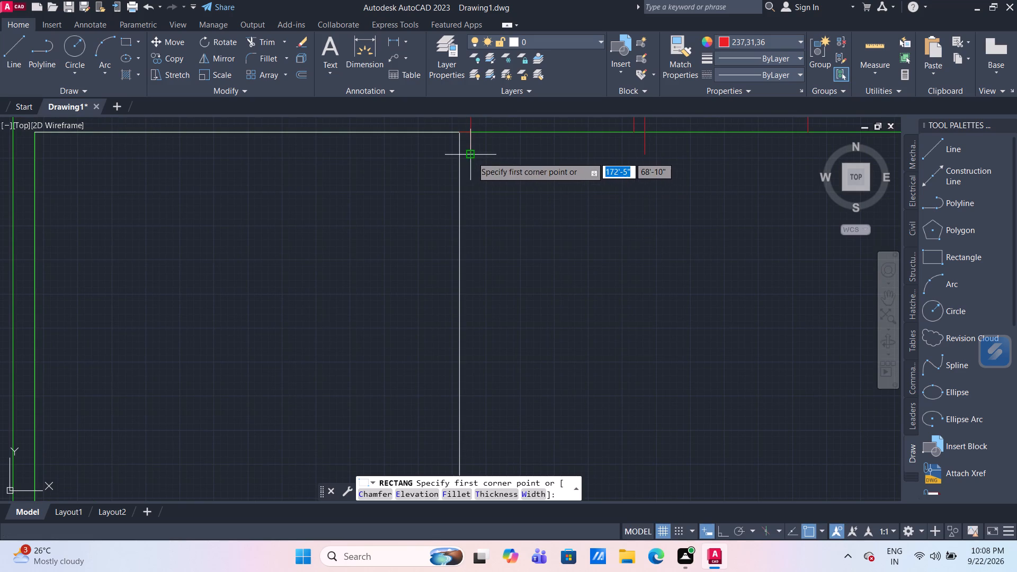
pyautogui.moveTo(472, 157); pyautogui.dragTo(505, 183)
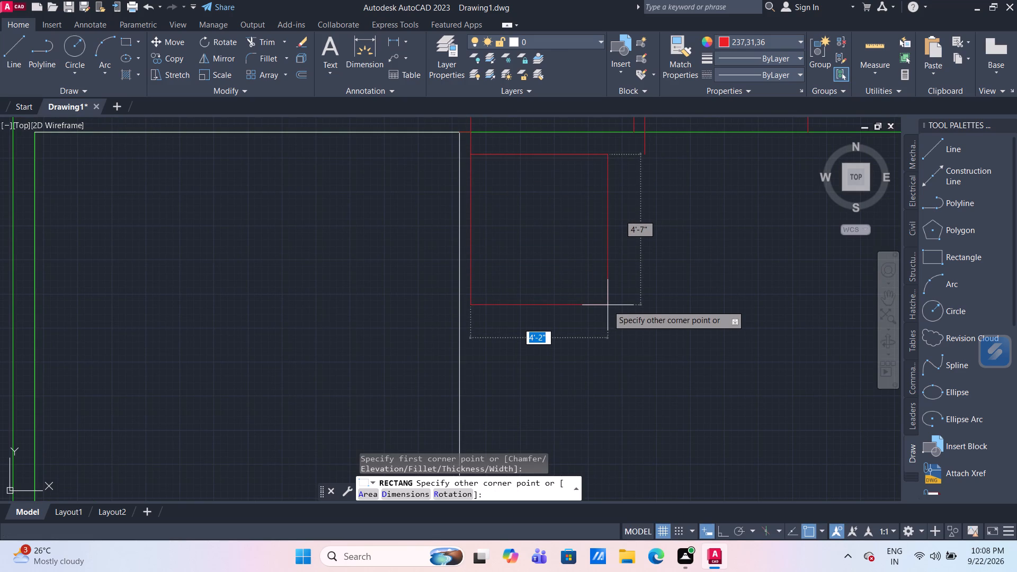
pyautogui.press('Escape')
# Set the drawing colour to ByLayer and draw a 5' by 8' rectangle southeast from the lower end of the western 8" red line.
pyautogui.click(730, 42)
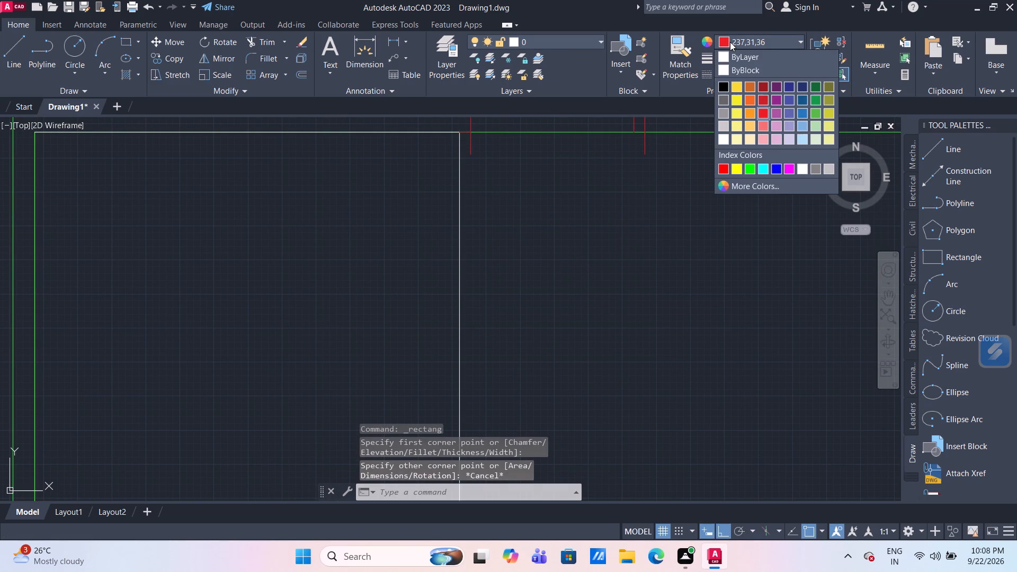
pyautogui.click(735, 57)
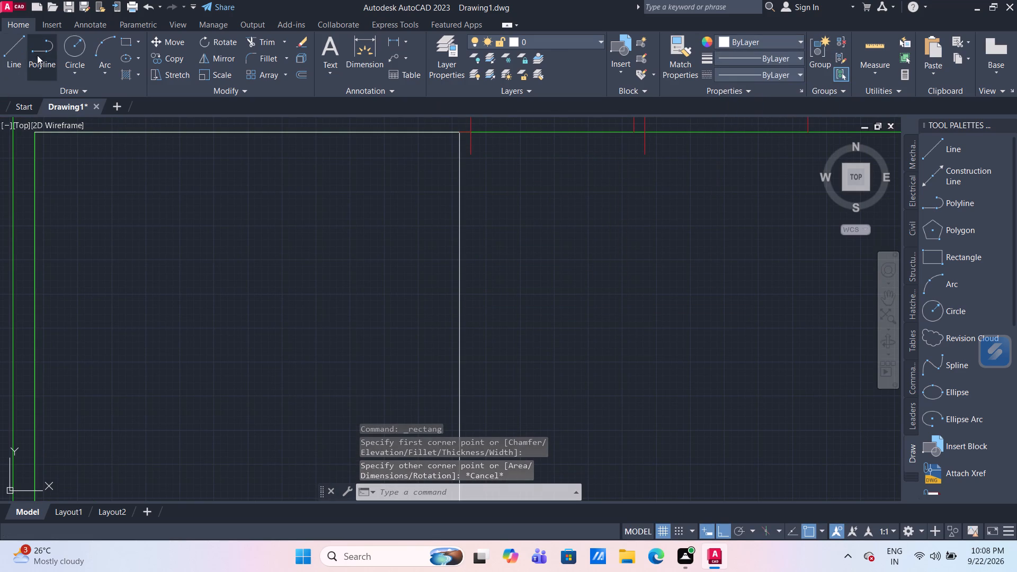
pyautogui.click(121, 39)
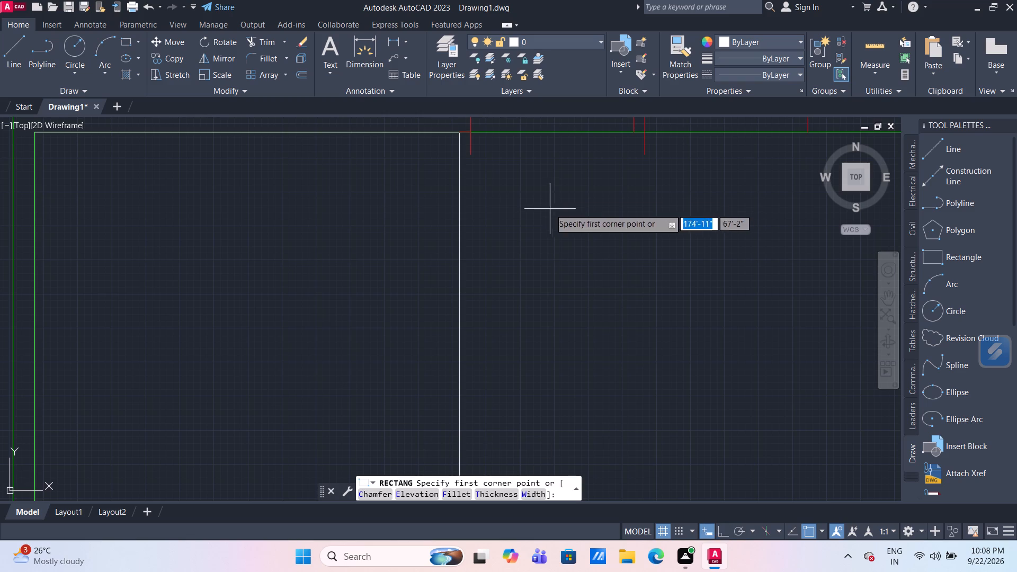
pyautogui.moveTo(469, 156); pyautogui.dragTo(512, 197)
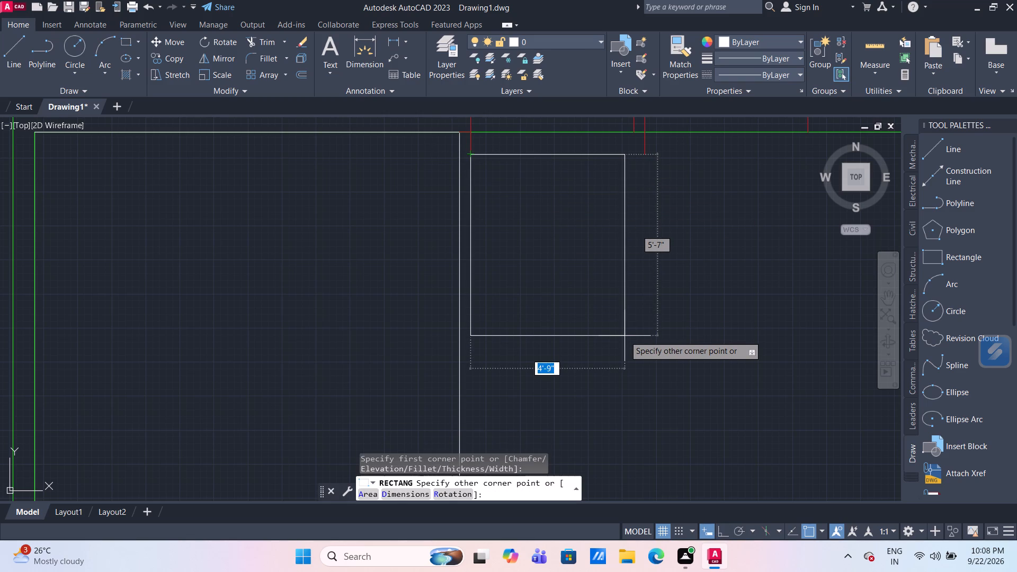
pyautogui.press('5')
pyautogui.press("'")
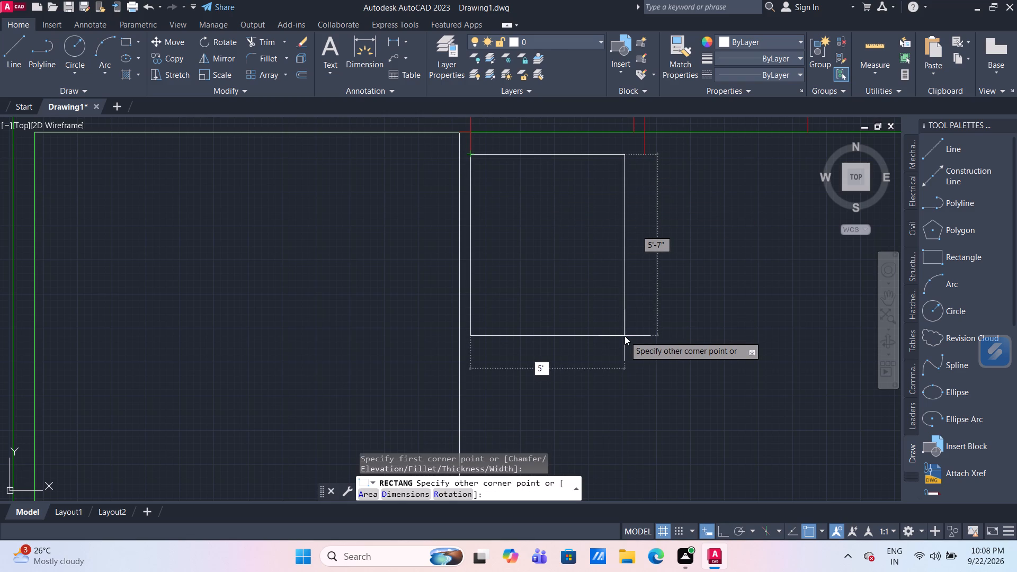
pyautogui.press('Tab')
pyautogui.write("8'")
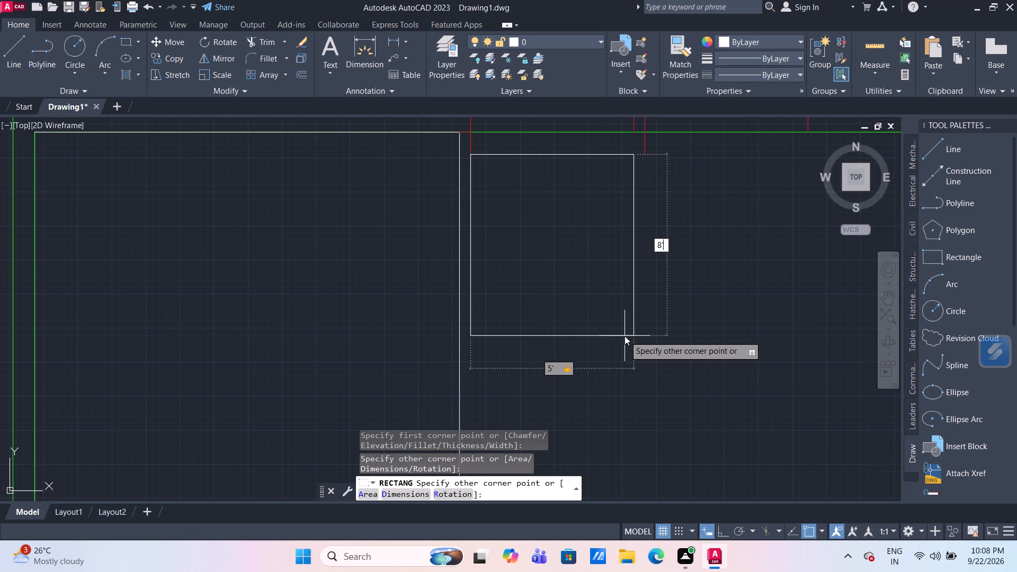
pyautogui.press('Return')
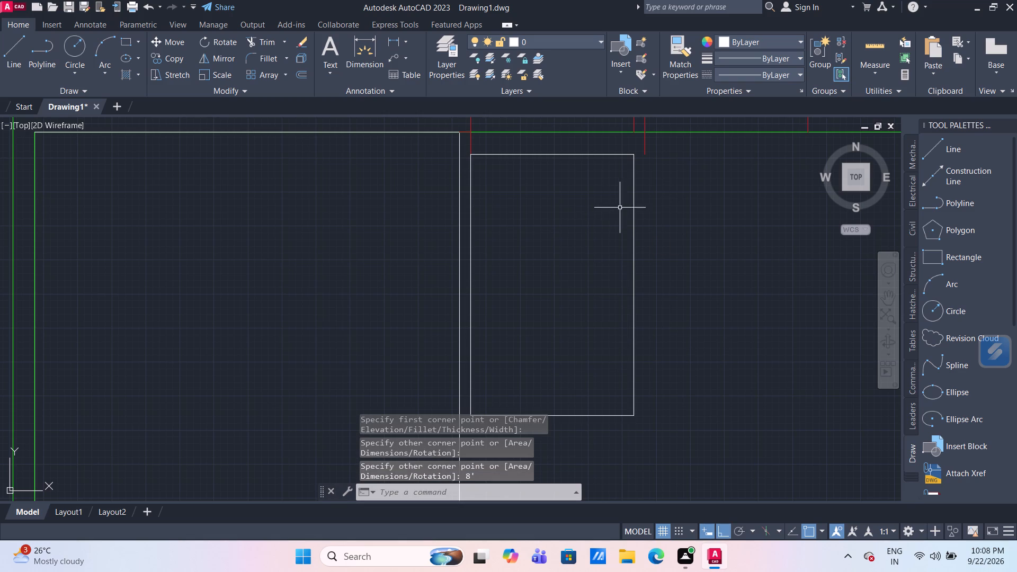
# Copy the 5' by 8' rectangle by its northwest corner to the lower end of the eastern 8" red line.
pyautogui.moveTo(648, 198); pyautogui.dragTo(644, 216)
pyautogui.click(616, 202)
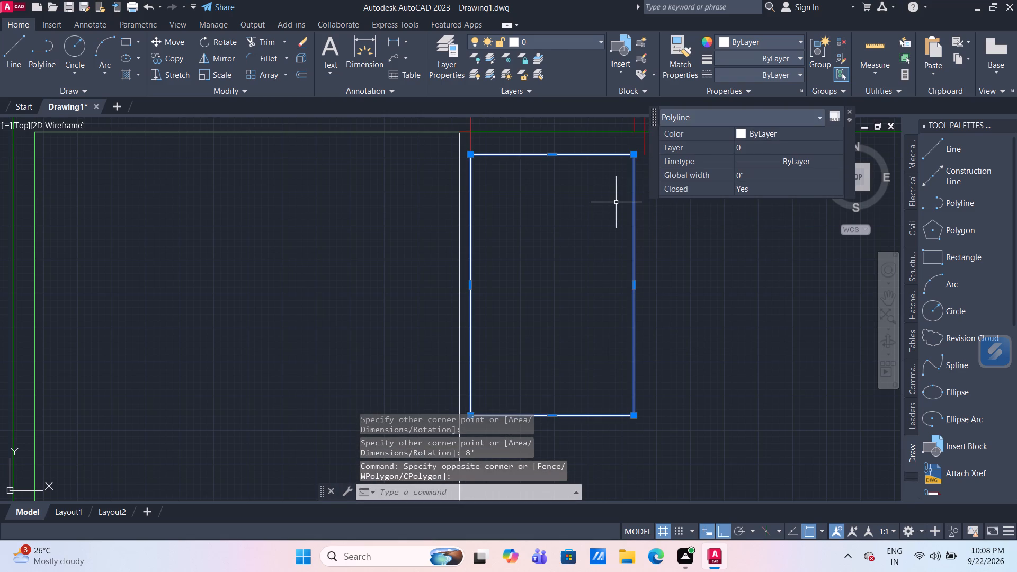
pyautogui.write('co')
pyautogui.press('Return')
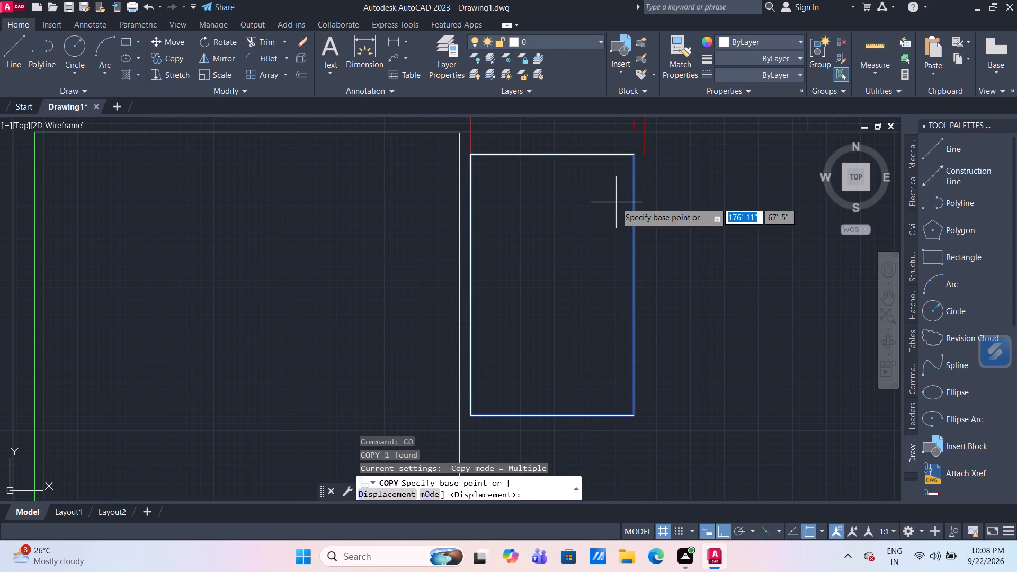
pyautogui.click(473, 155)
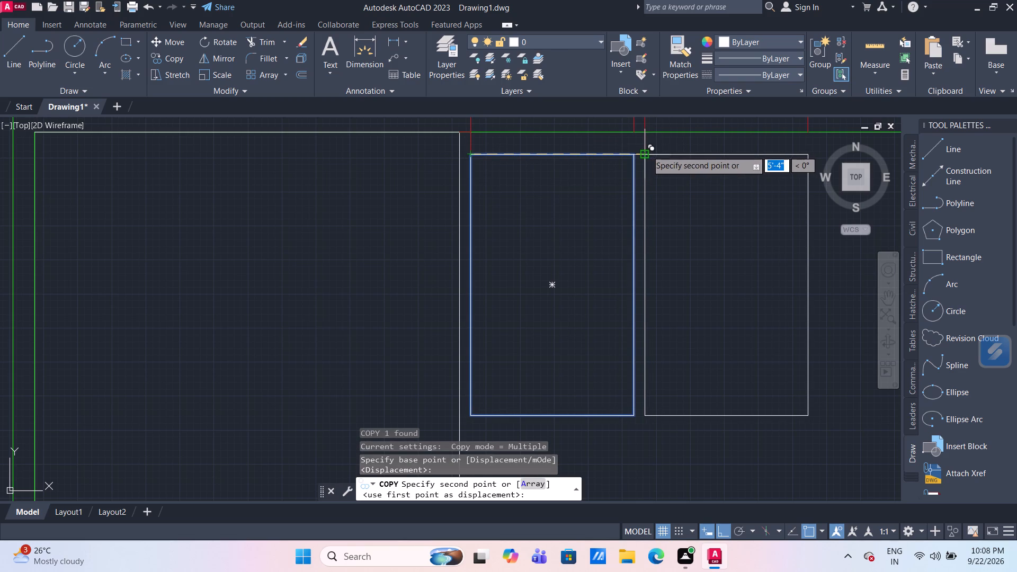
pyautogui.click(646, 151)
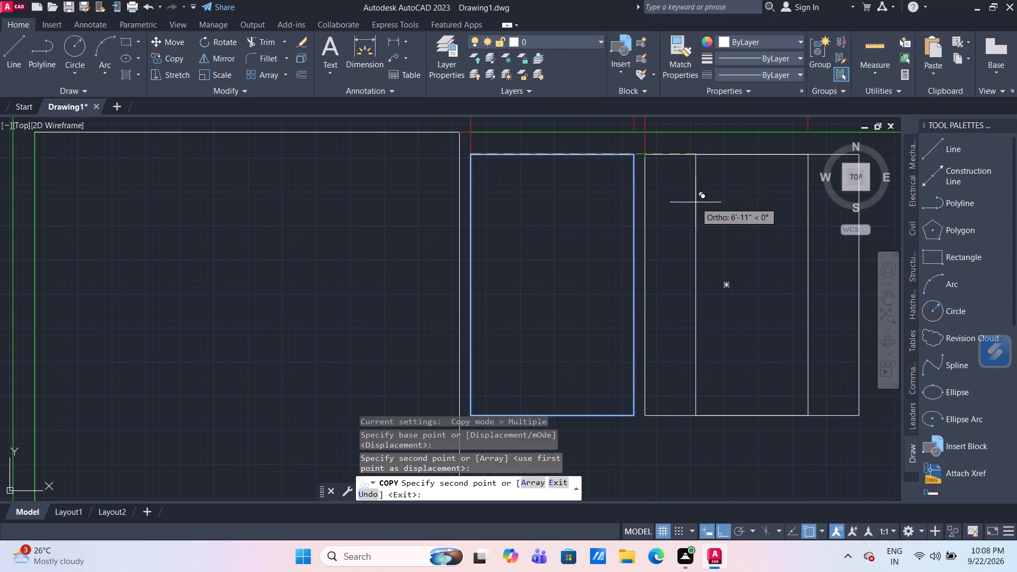
pyautogui.press('Escape')
# Offset the short red line above the eastern narrow room's east edge 4" to the east.
pyautogui.scroll(-3, 695, 202)
pyautogui.moveTo(743, 231); pyautogui.dragTo(578, 255, button='middle')
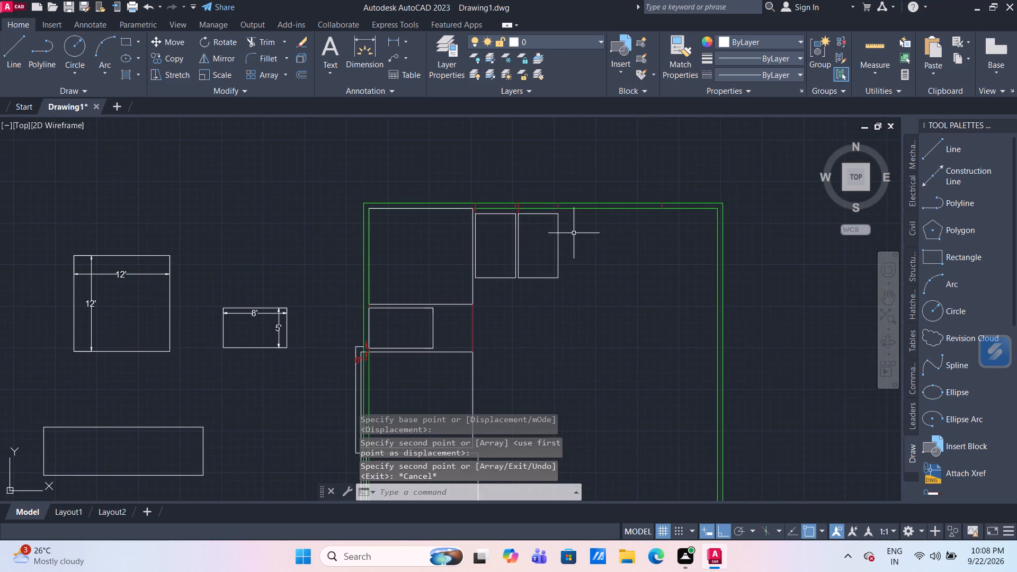
pyautogui.scroll(2, 573, 233)
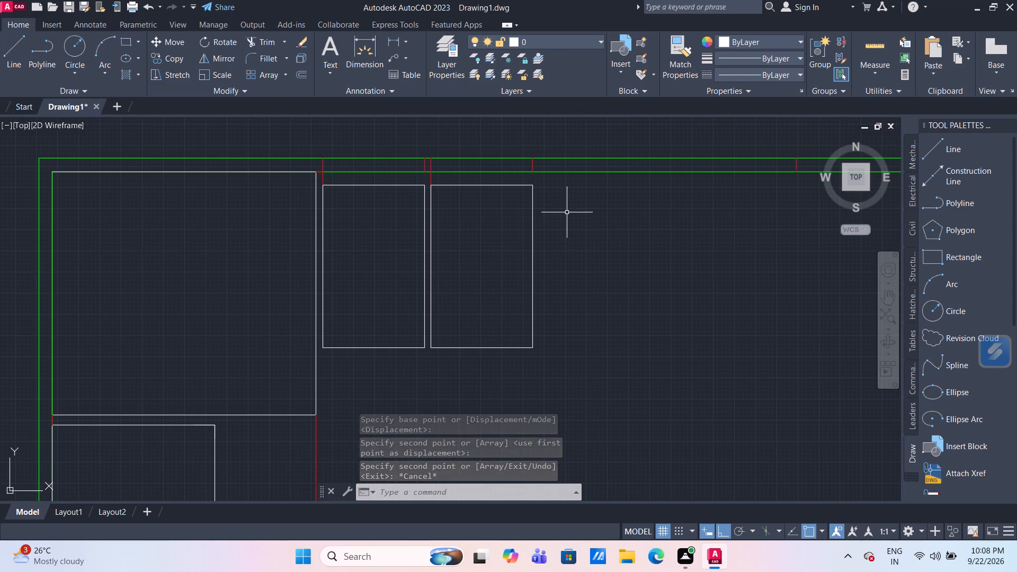
pyautogui.moveTo(567, 212); pyautogui.dragTo(511, 242, button='middle')
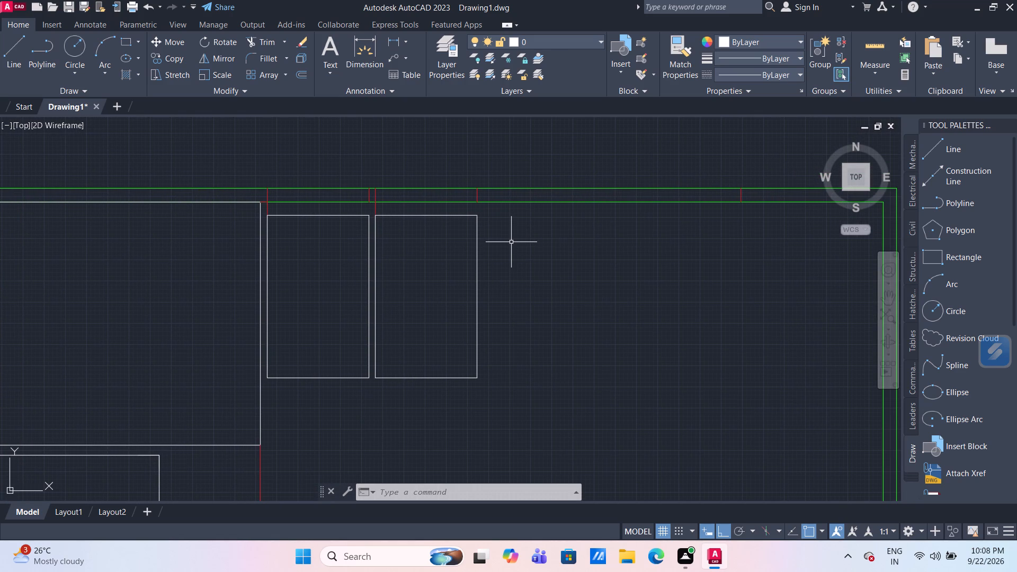
pyautogui.press('o')
pyautogui.press('Return')
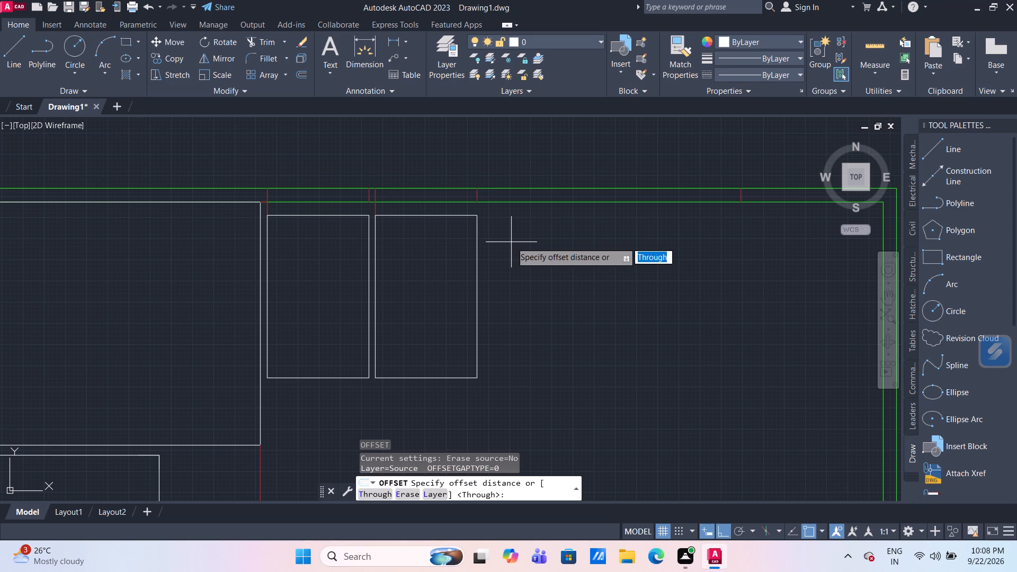
pyautogui.press('Return')
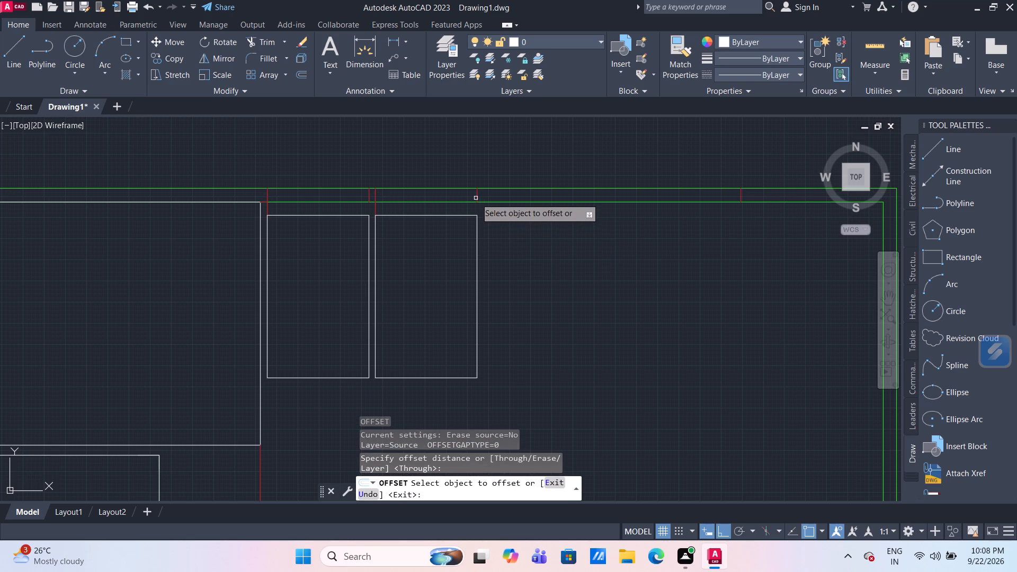
pyautogui.click(476, 198)
pyautogui.write('4"')
pyautogui.press('Return')
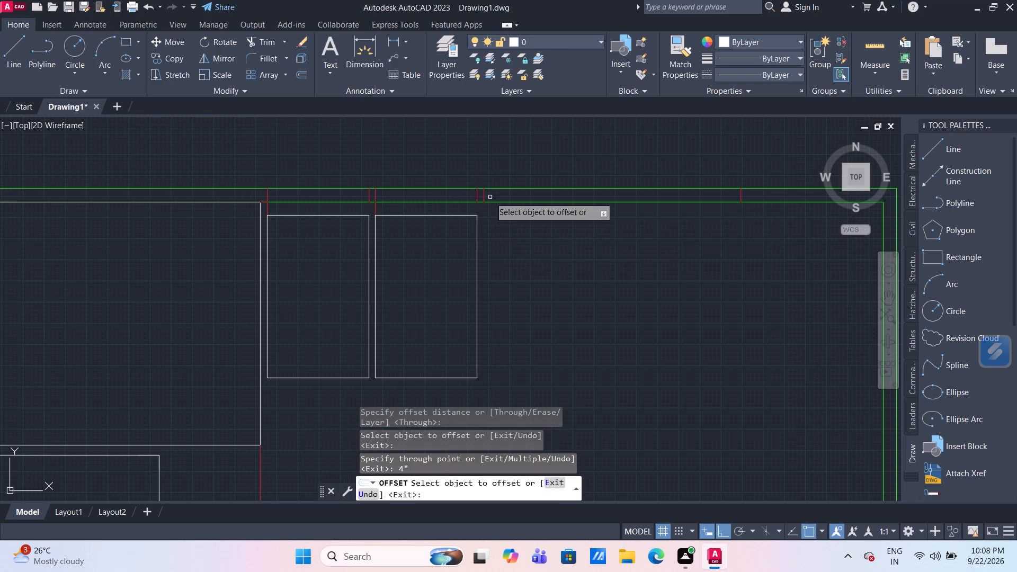
pyautogui.press('Escape')
# In the earlier partial plan, delete the short overlapping line at the east end of the large northern room's south edge.
pyautogui.scroll(-3, 334, 167)
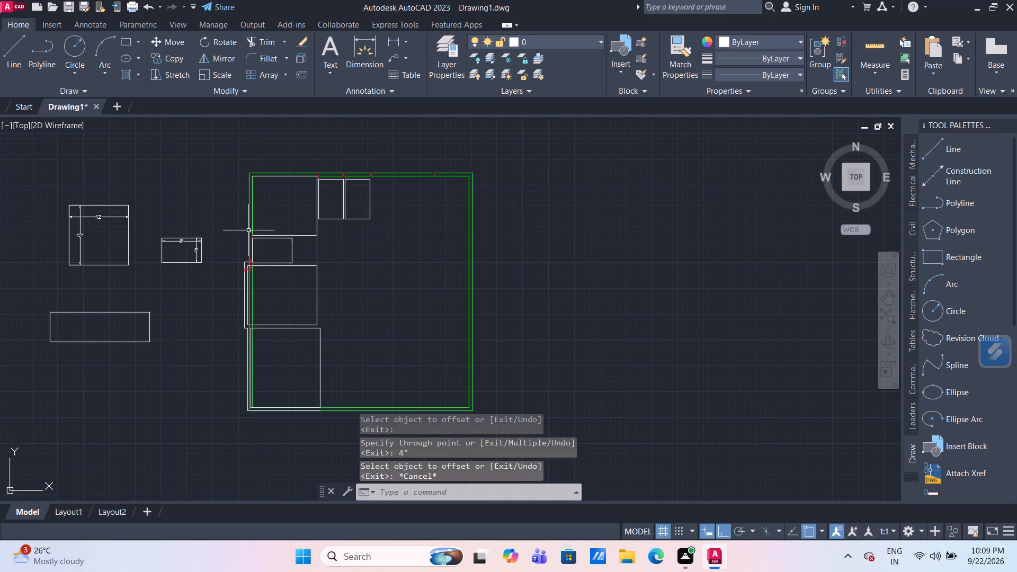
pyautogui.moveTo(219, 230); pyautogui.dragTo(436, 231, button='middle')
pyautogui.moveTo(108, 226); pyautogui.dragTo(358, 256, button='middle')
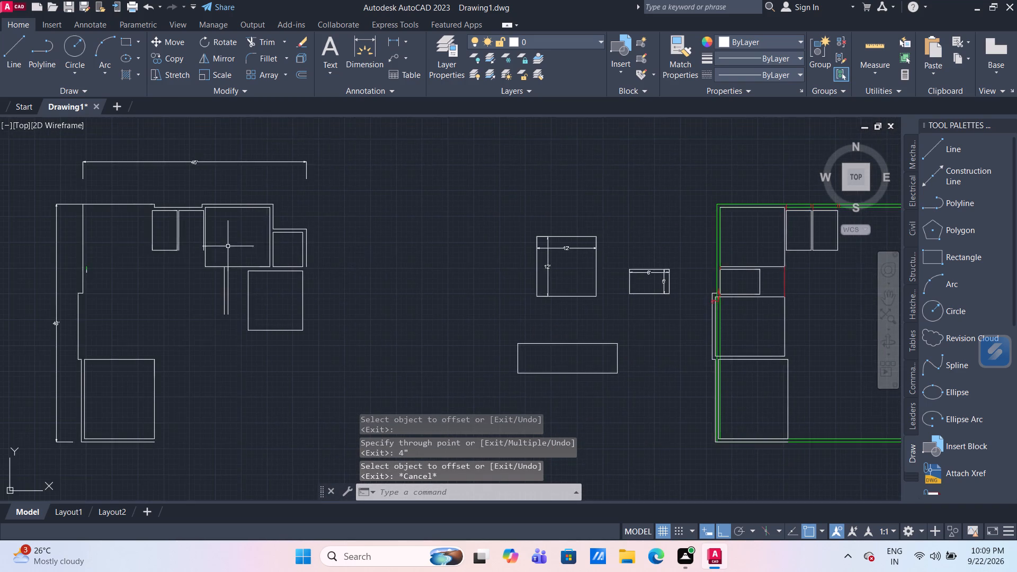
pyautogui.scroll(3, 227, 243)
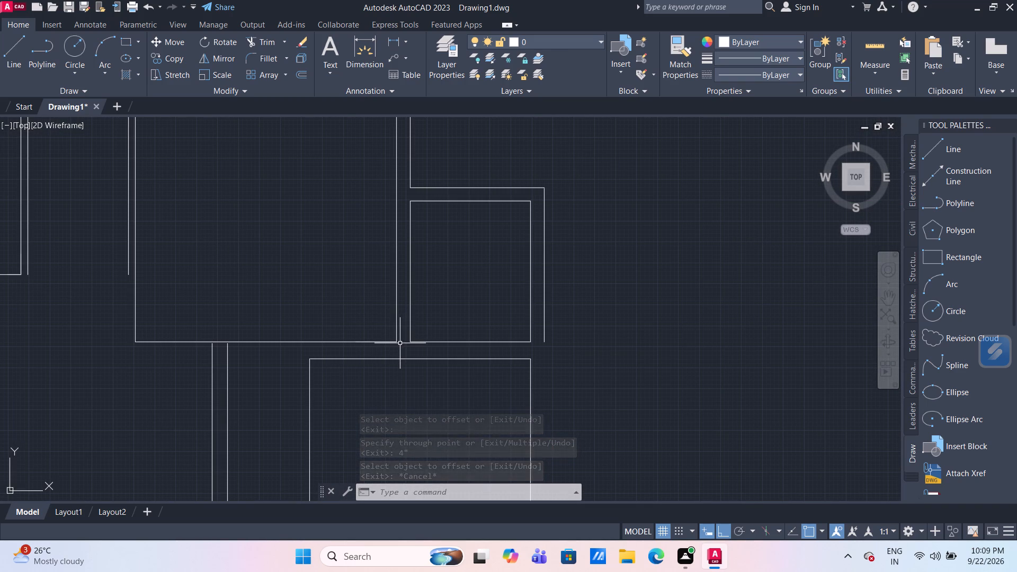
pyautogui.moveTo(400, 343); pyautogui.dragTo(389, 329)
pyautogui.click(357, 258)
pyautogui.moveTo(301, 209); pyautogui.dragTo(323, 291, button='middle')
pyautogui.scroll(-1, 260, 217)
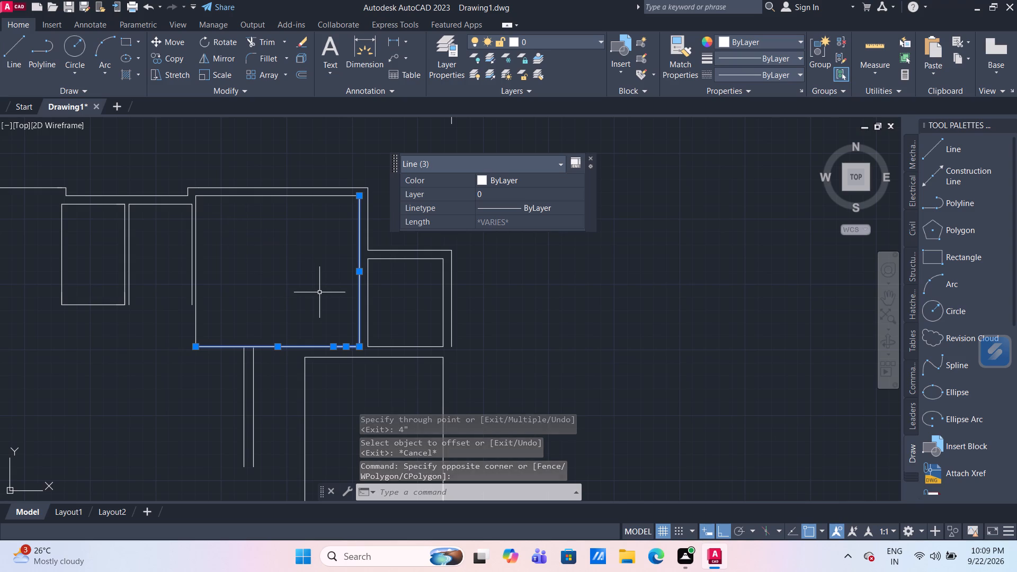
pyautogui.press('Escape')
pyautogui.click(347, 346)
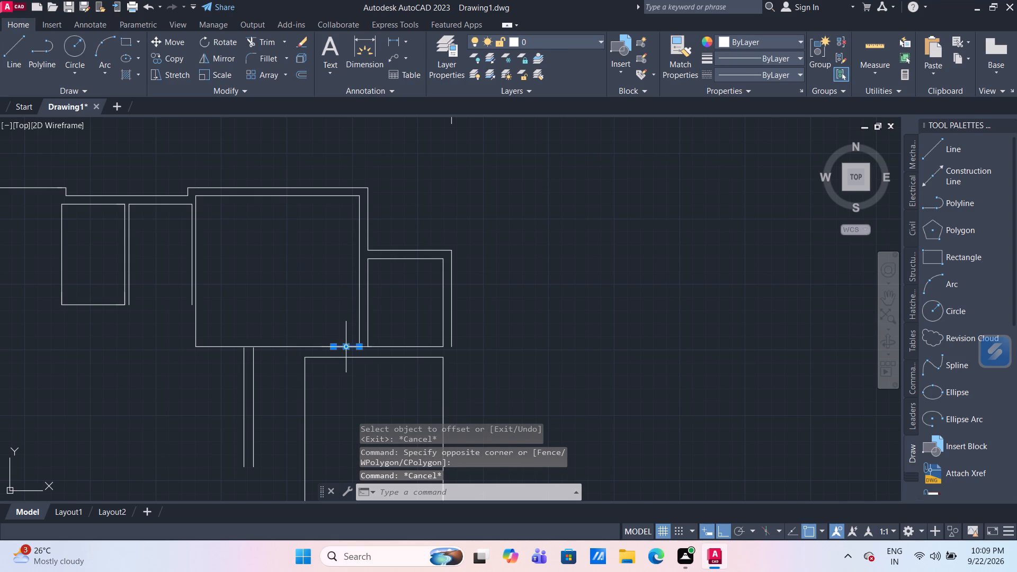
pyautogui.press('Delete')
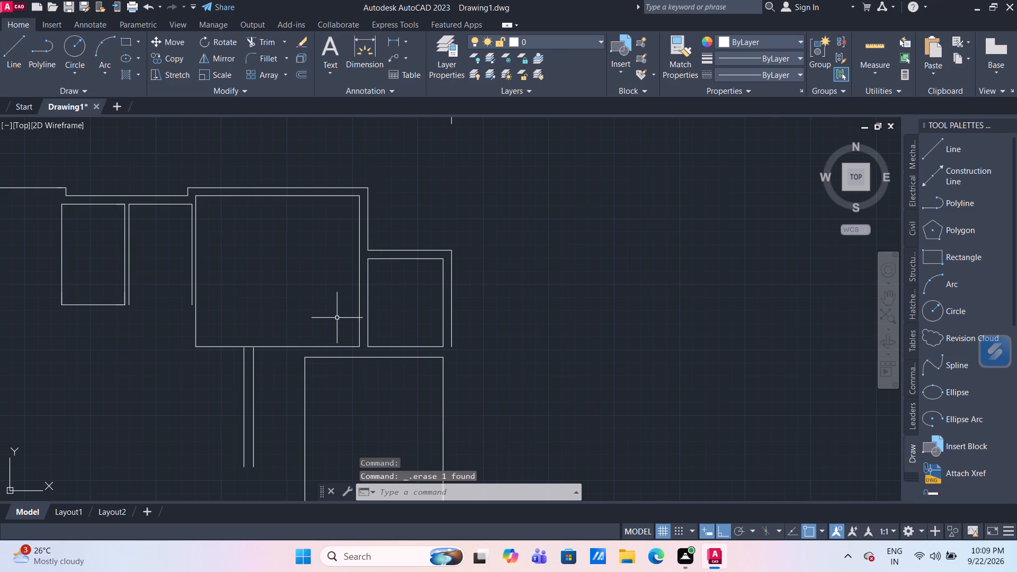
# Move the earlier plan's large northern room by its northwest corner to the lower end of the easternmost red line of the pair beyond the narrow rooms.
pyautogui.moveTo(361, 351); pyautogui.dragTo(355, 343)
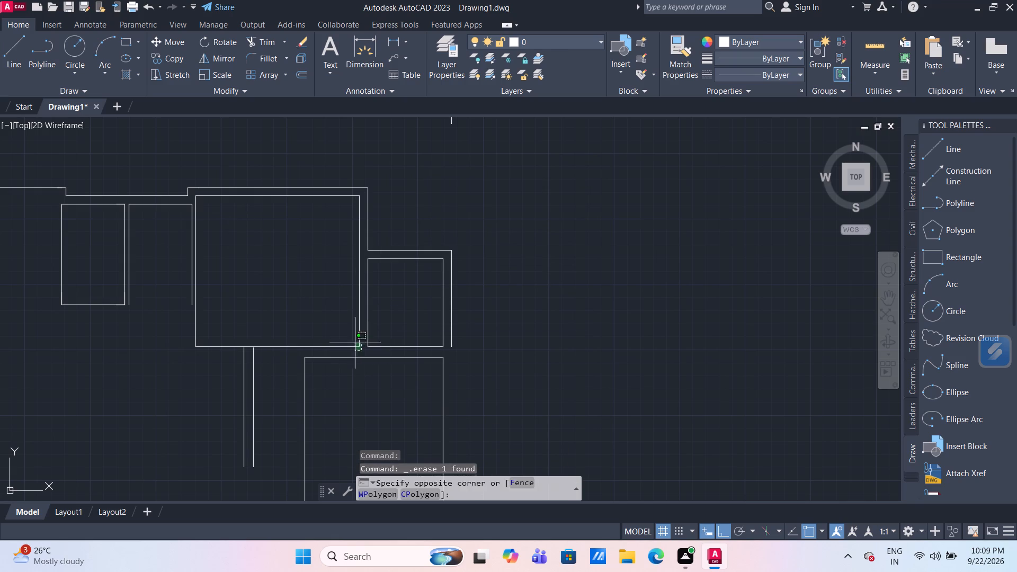
pyautogui.click(339, 317)
pyautogui.scroll(2, 209, 210)
pyautogui.click(209, 210)
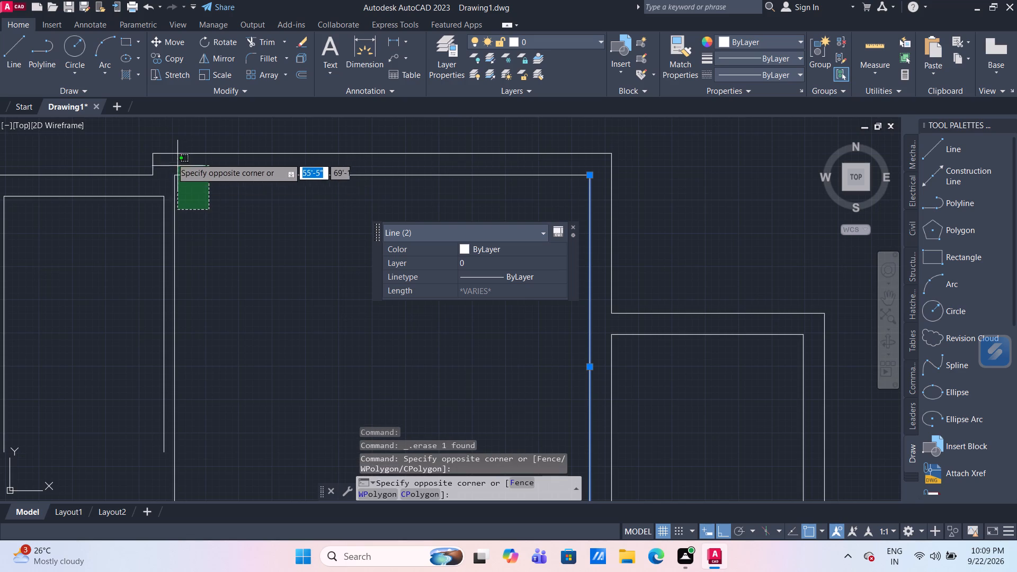
pyautogui.click(164, 164)
pyautogui.scroll(-3, 206, 205)
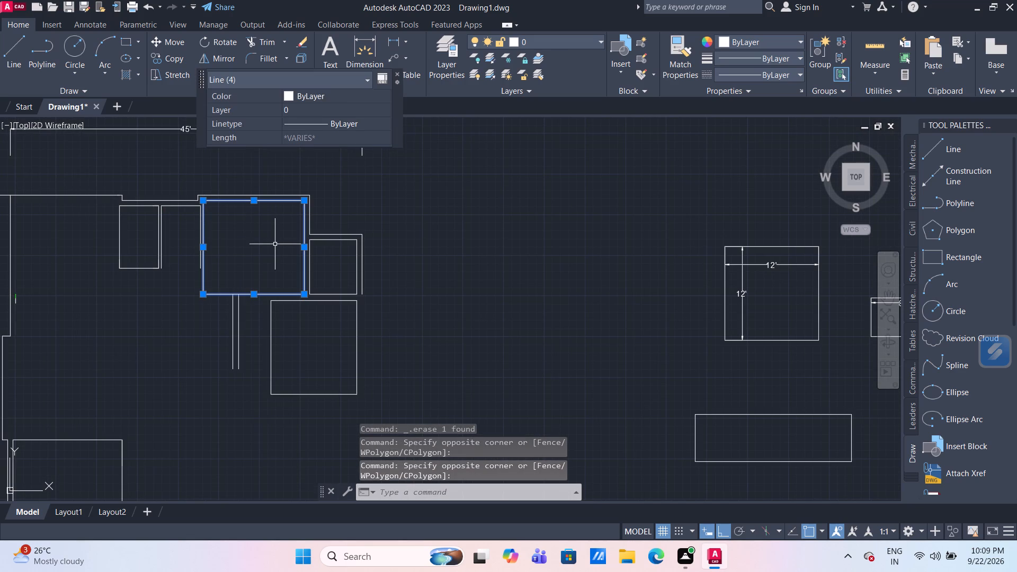
pyautogui.press('m')
pyautogui.press('Return')
pyautogui.scroll(-3, 278, 246)
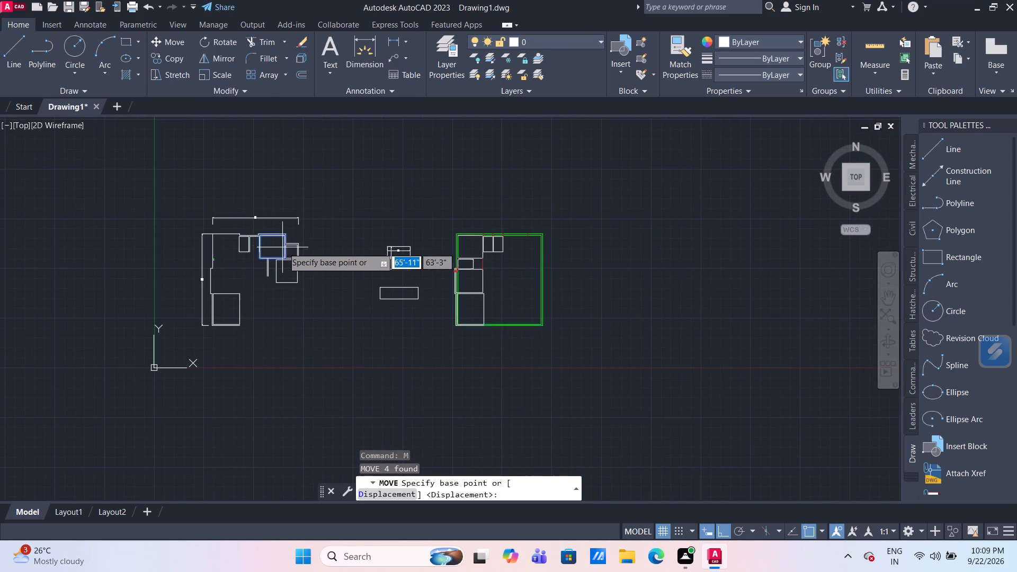
pyautogui.scroll(6, 243, 227)
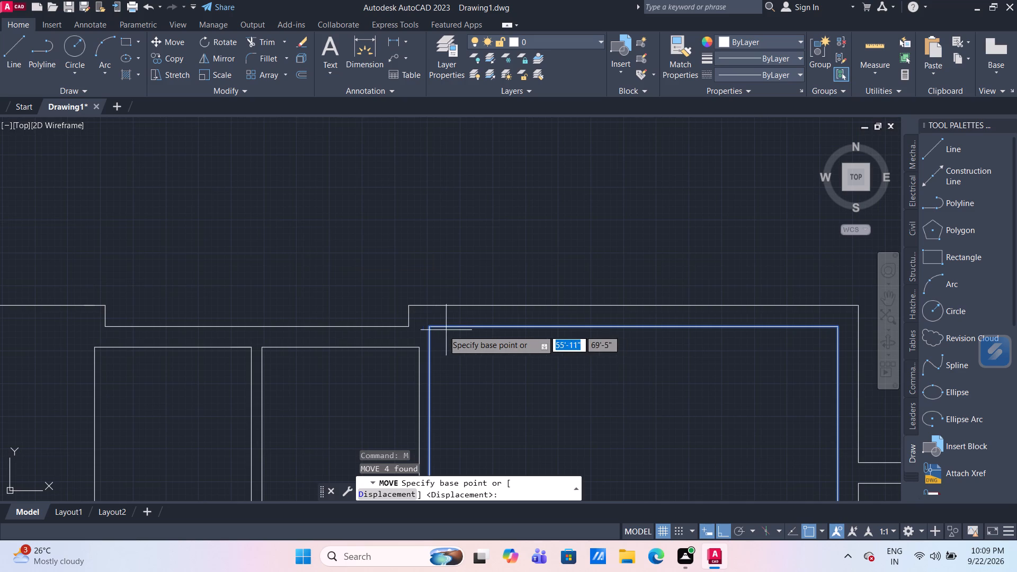
pyautogui.click(432, 329)
pyautogui.scroll(-4, 614, 306)
pyautogui.moveTo(614, 309); pyautogui.dragTo(266, 210, button='middle')
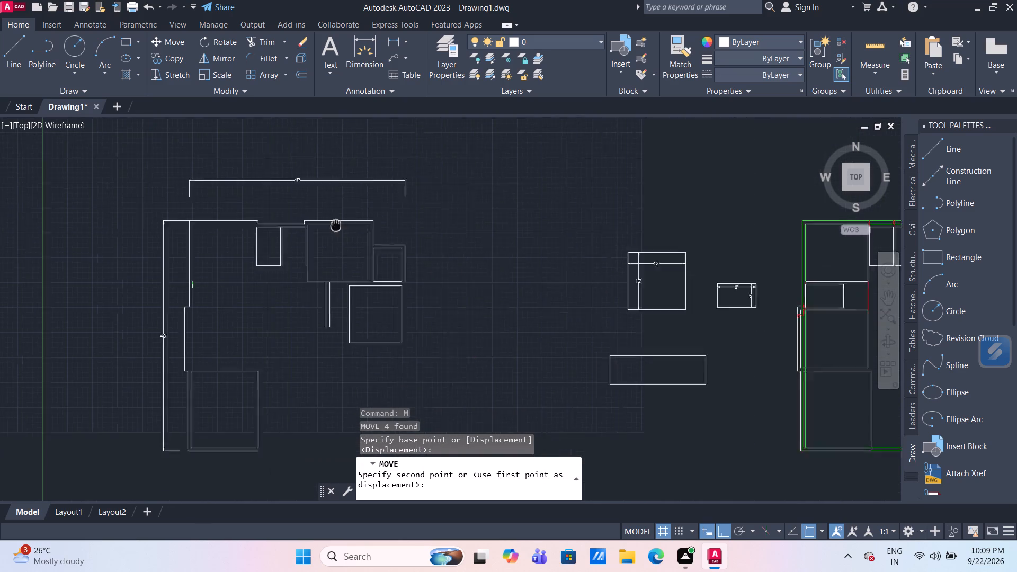
pyautogui.moveTo(266, 210); pyautogui.dragTo(179, 217, button='middle')
pyautogui.moveTo(628, 216); pyautogui.dragTo(216, 203, button='middle')
pyautogui.scroll(1, 365, 199)
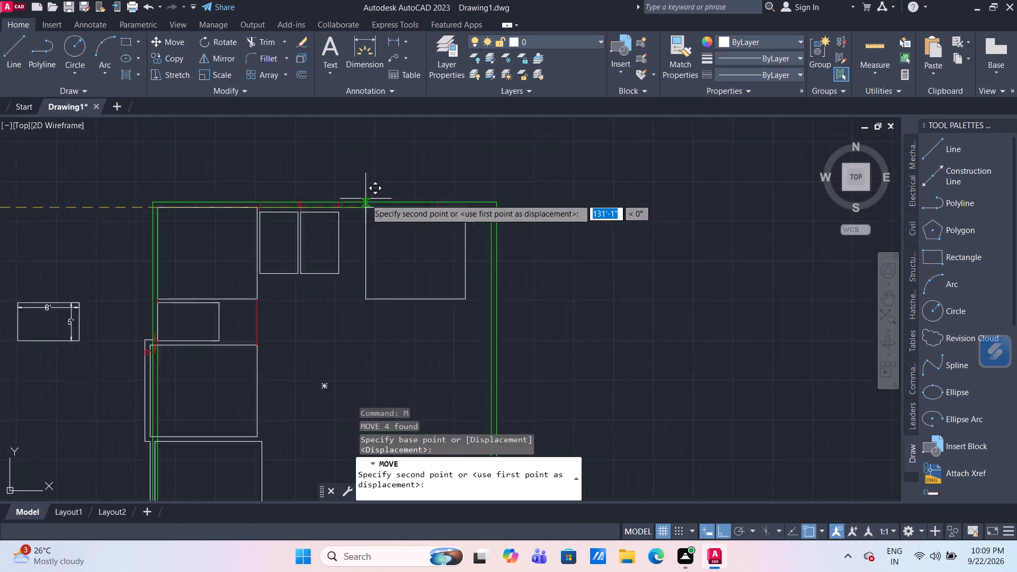
pyautogui.scroll(4, 365, 199)
pyautogui.scroll(-2, 383, 267)
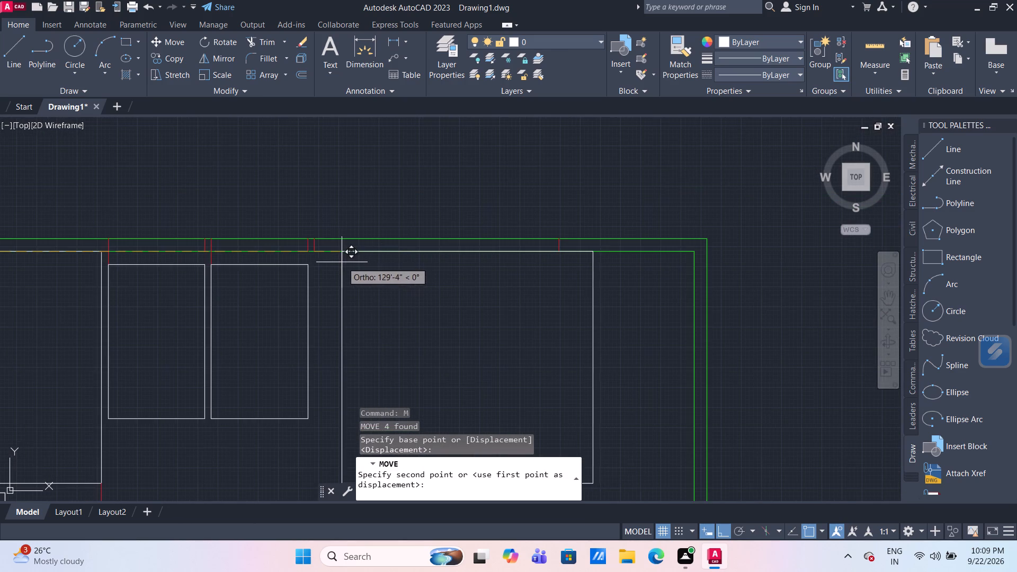
pyautogui.scroll(3, 337, 262)
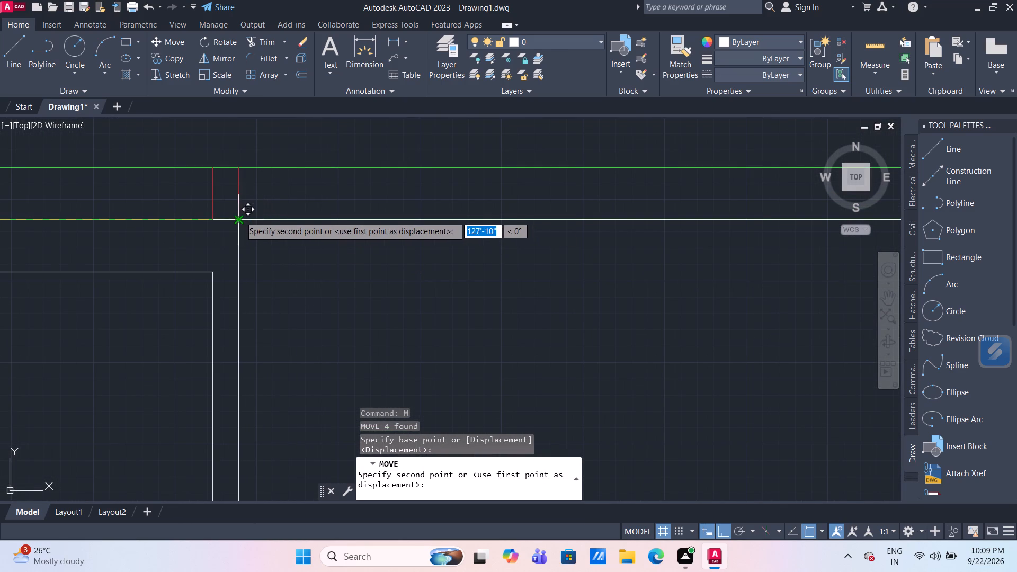
pyautogui.click(240, 217)
# Delete the short 8" red line between the green lines near the large northern room's northeast corner.
pyautogui.scroll(-3, 259, 226)
pyautogui.scroll(-3, 459, 318)
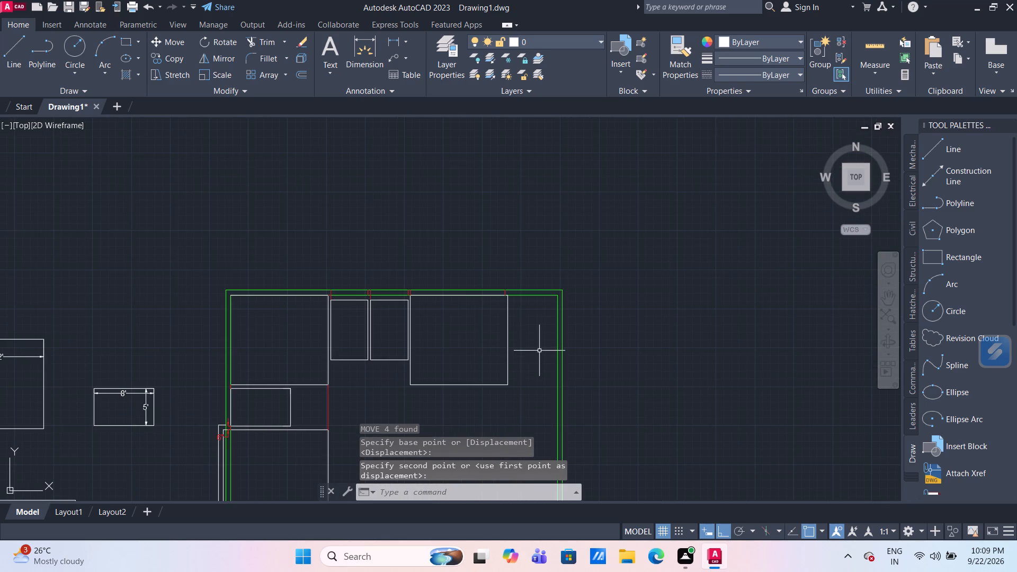
pyautogui.moveTo(540, 349); pyautogui.dragTo(493, 253, button='middle')
pyautogui.scroll(4, 457, 210)
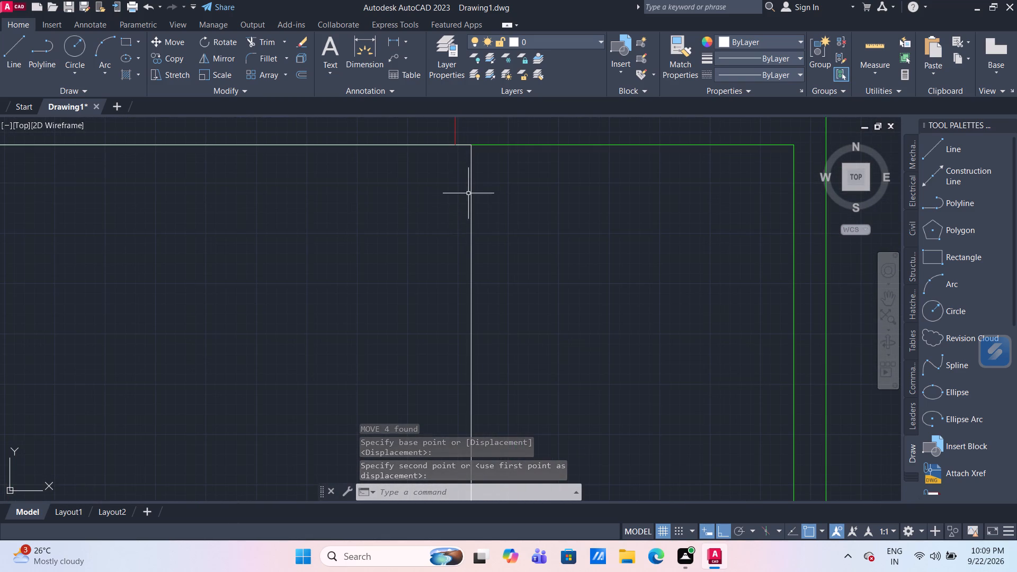
pyautogui.moveTo(460, 185); pyautogui.dragTo(504, 264, button='middle')
pyautogui.scroll(-3, 492, 263)
pyautogui.scroll(1, 306, 290)
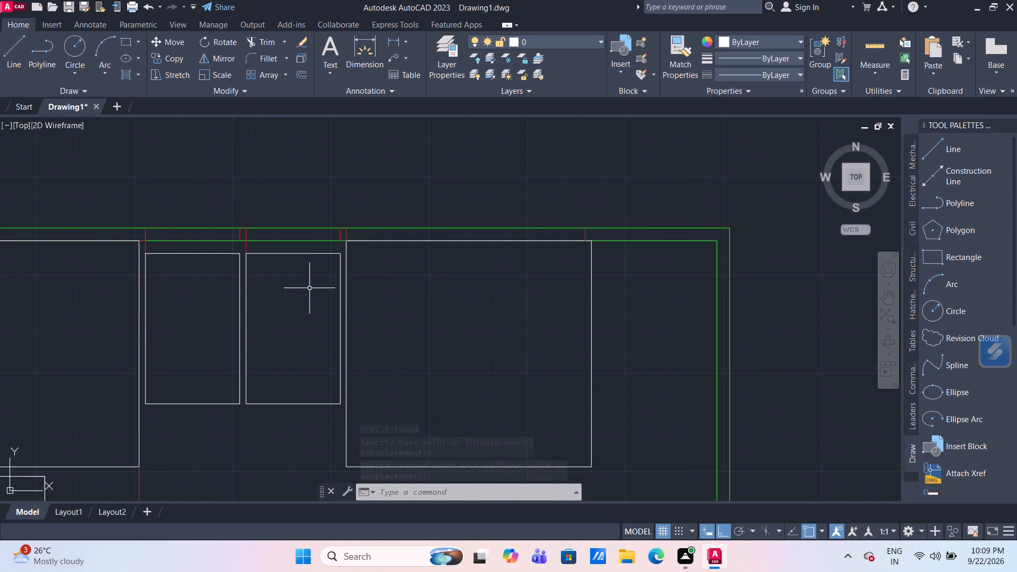
pyautogui.scroll(1, 313, 287)
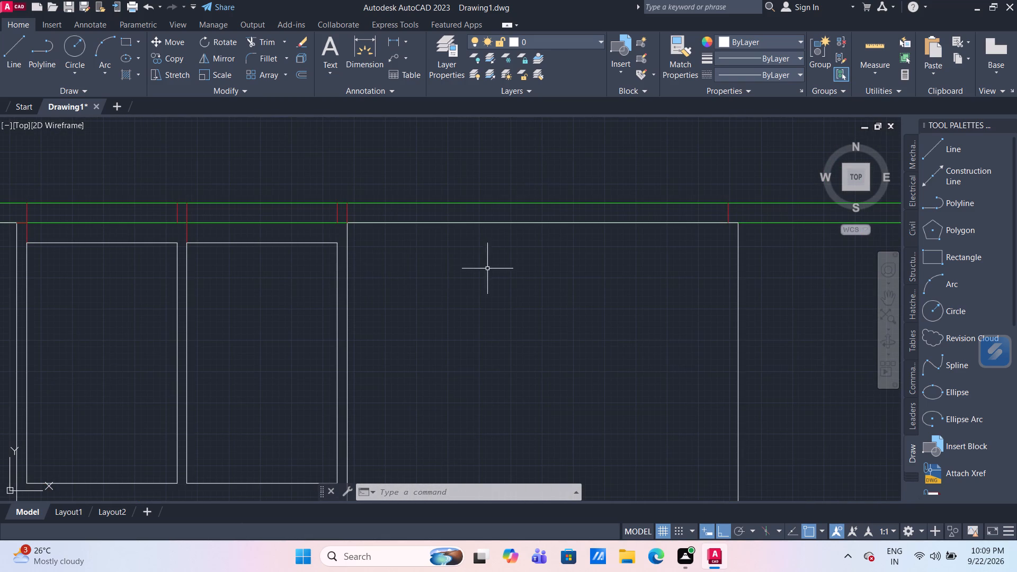
pyautogui.moveTo(576, 270); pyautogui.dragTo(441, 257, button='middle')
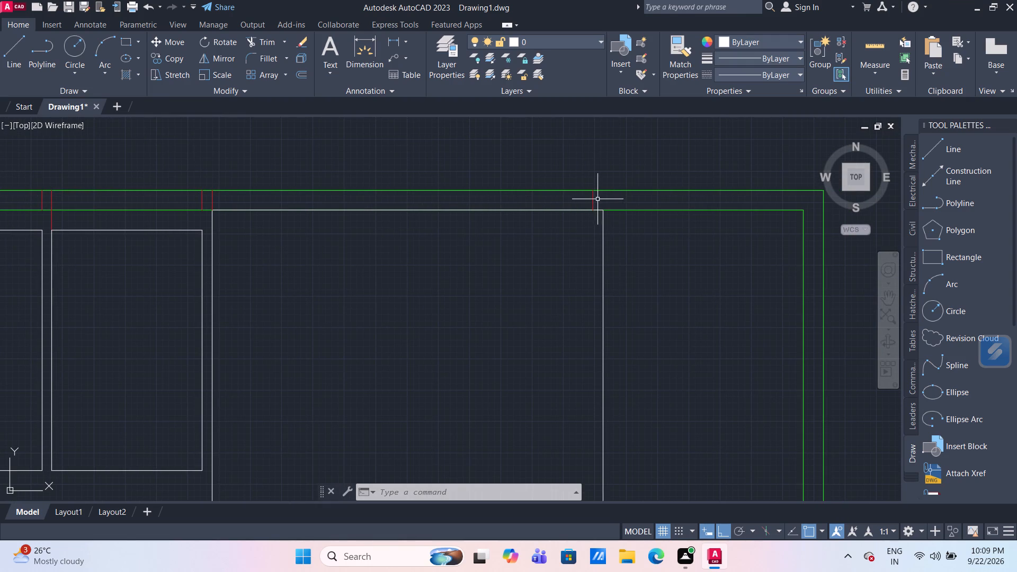
pyautogui.click(593, 198)
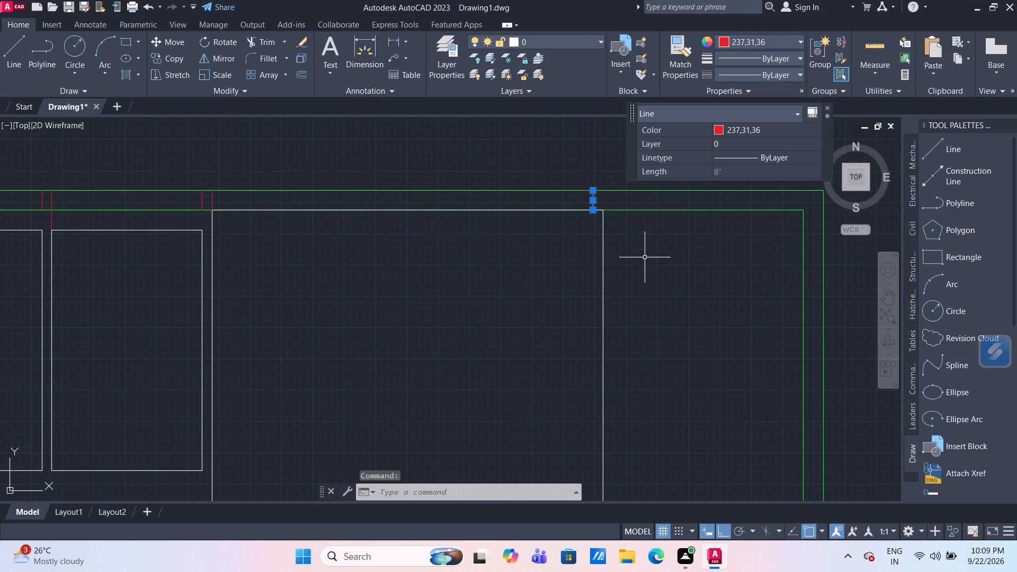
pyautogui.press('Delete')
# Offset the east edge of the large northern room 8" to the east.
pyautogui.scroll(-4, 645, 257)
pyautogui.scroll(1, 645, 348)
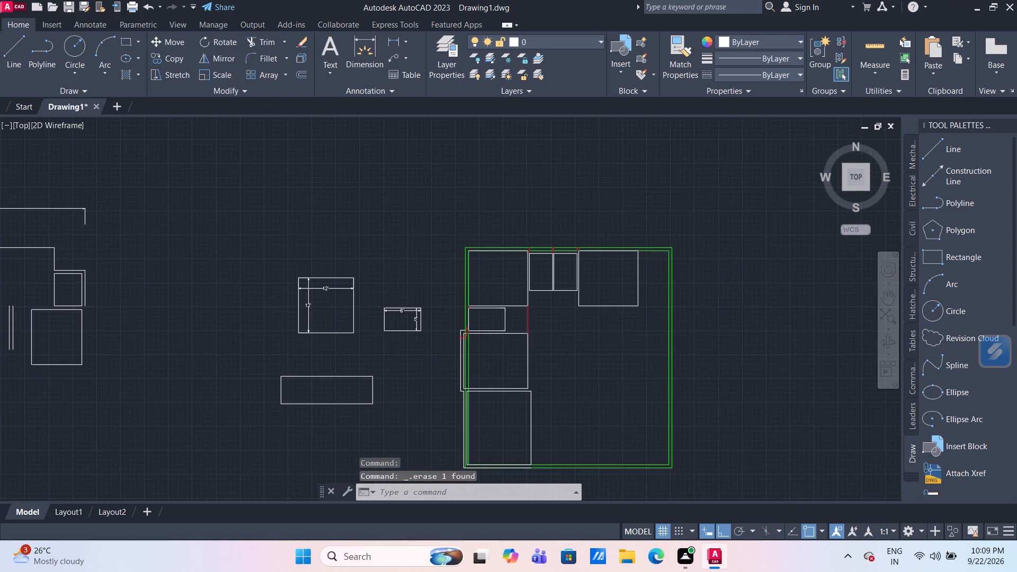
pyautogui.scroll(1, 645, 348)
pyautogui.moveTo(645, 348); pyautogui.dragTo(632, 315, button='middle')
pyautogui.moveTo(635, 250); pyautogui.dragTo(576, 307, button='middle')
pyautogui.middleClick(608, 229)
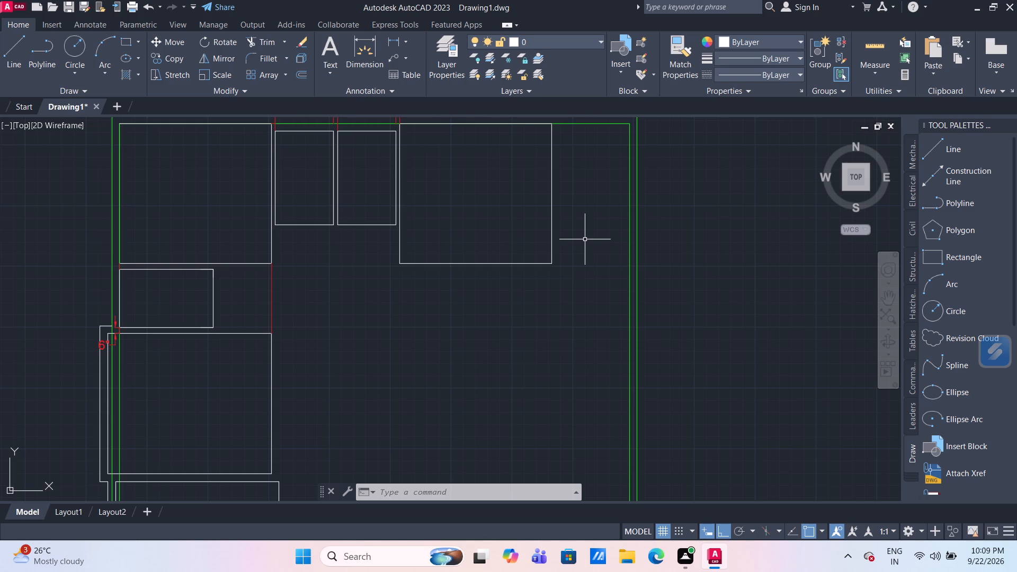
pyautogui.press('o')
pyautogui.press('Return')
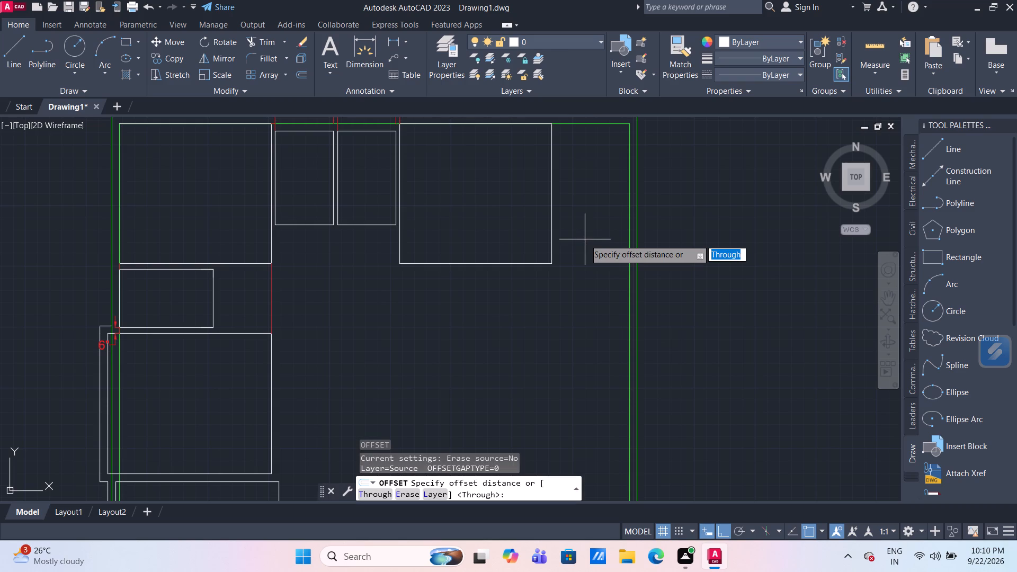
pyautogui.press('Return')
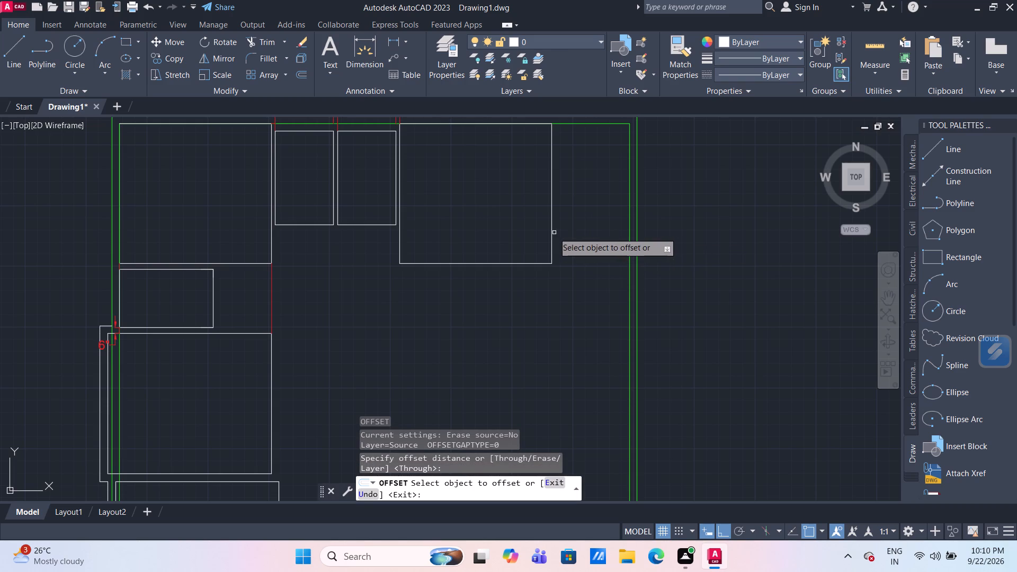
pyautogui.click(551, 233)
pyautogui.write('8"')
pyautogui.press('Return')
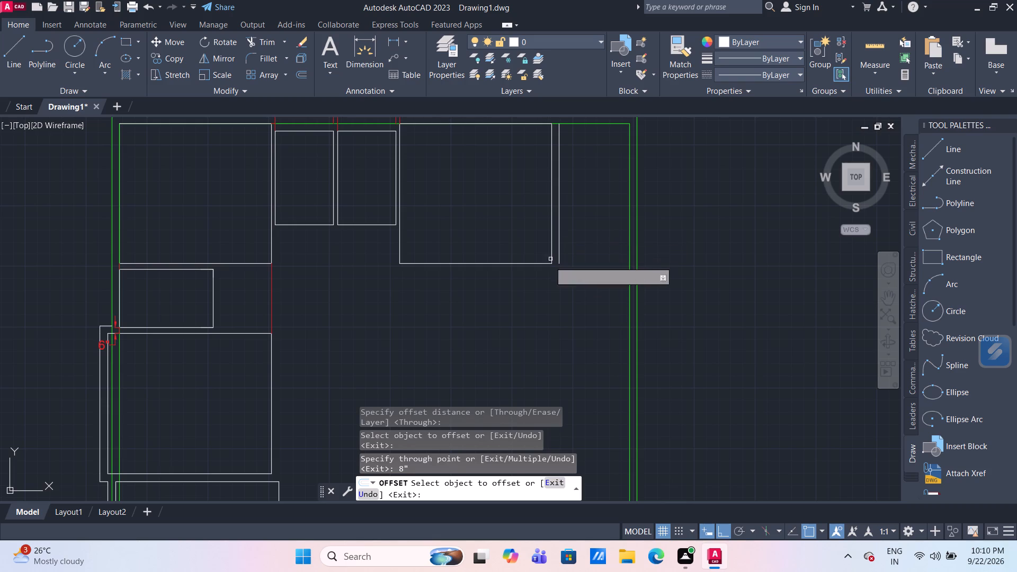
pyautogui.scroll(-2, 386, 276)
pyautogui.moveTo(386, 276); pyautogui.dragTo(630, 248, button='middle')
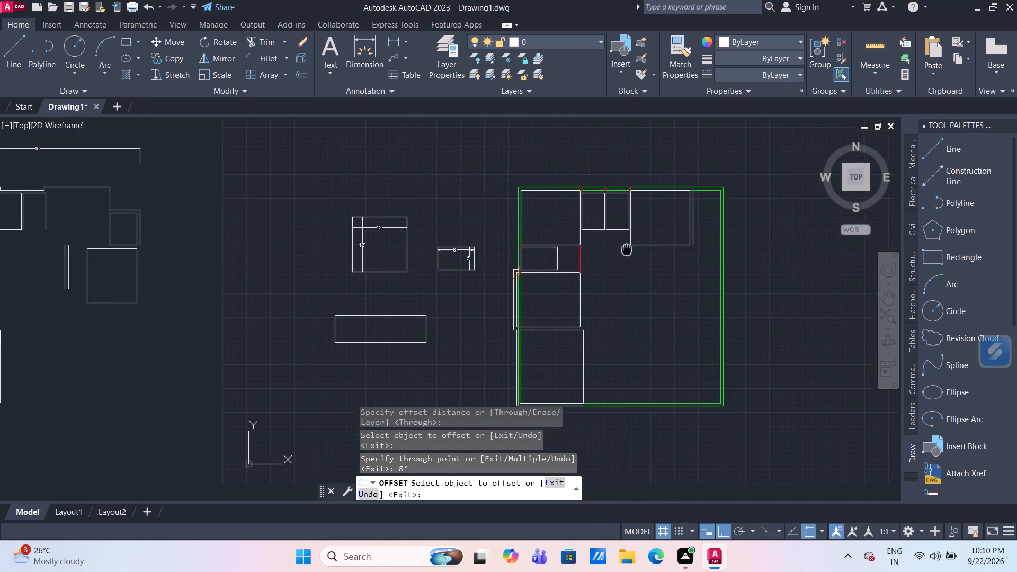
pyautogui.moveTo(630, 248); pyautogui.dragTo(630, 247, button='middle')
pyautogui.moveTo(243, 229); pyautogui.dragTo(388, 259, button='middle')
pyautogui.press('Escape')
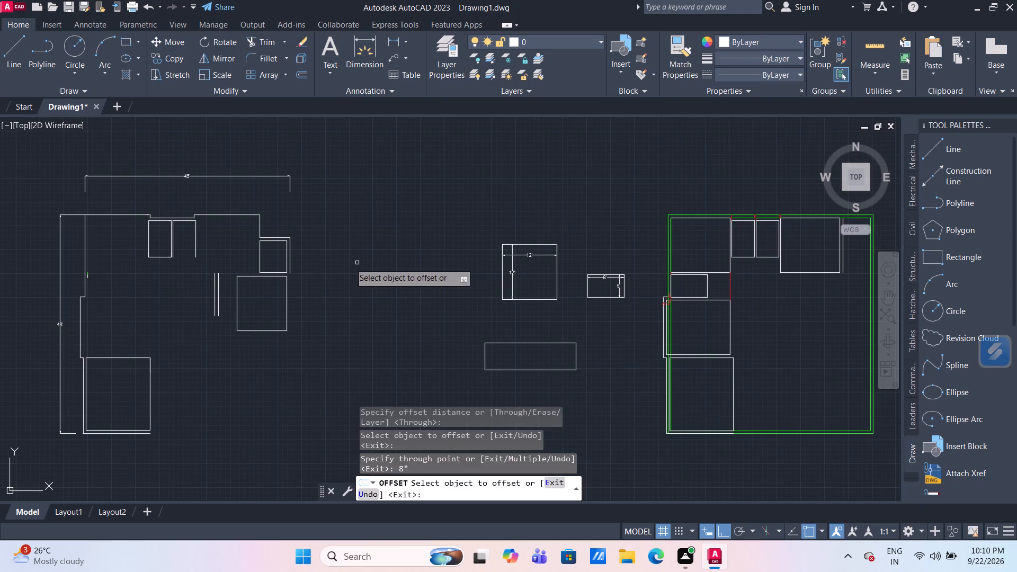
# Move the earlier plan's small northeast room by its southwest corner to the lower end of the 8" offset line.
pyautogui.scroll(3, 276, 268)
pyautogui.moveTo(321, 286); pyautogui.dragTo(315, 279)
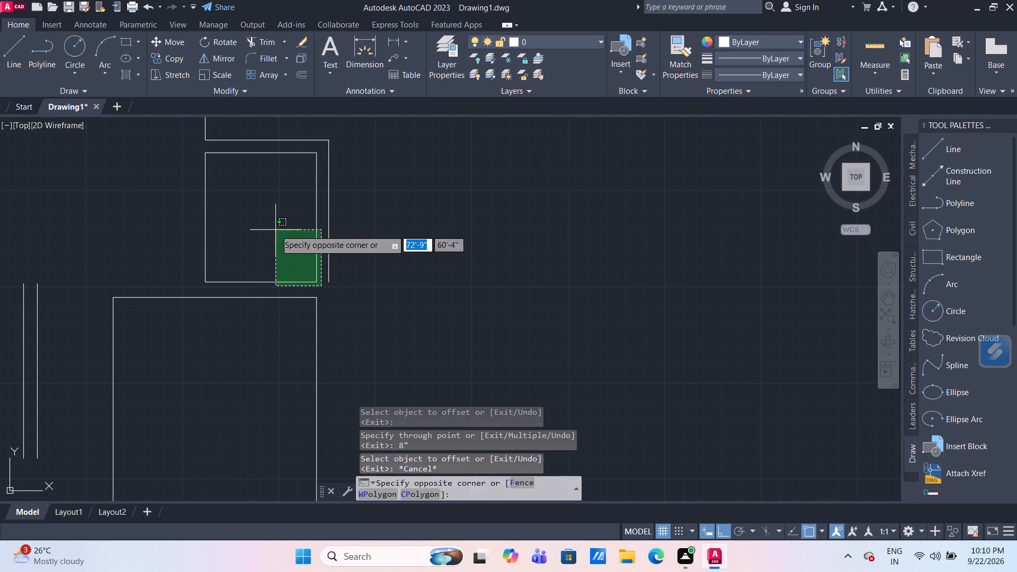
pyautogui.click(275, 230)
pyautogui.moveTo(244, 183); pyautogui.dragTo(229, 176)
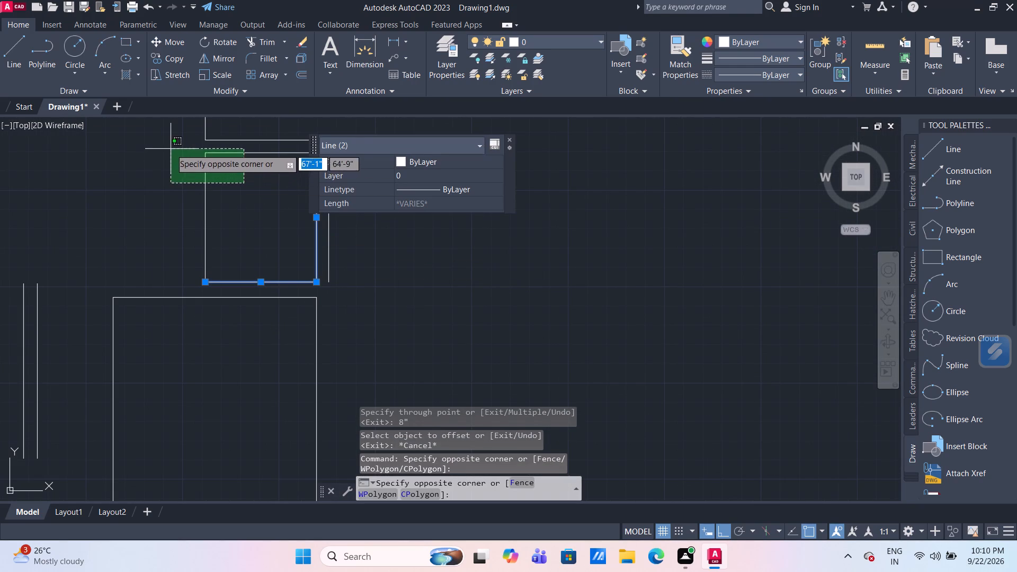
pyautogui.click(171, 149)
pyautogui.press('m')
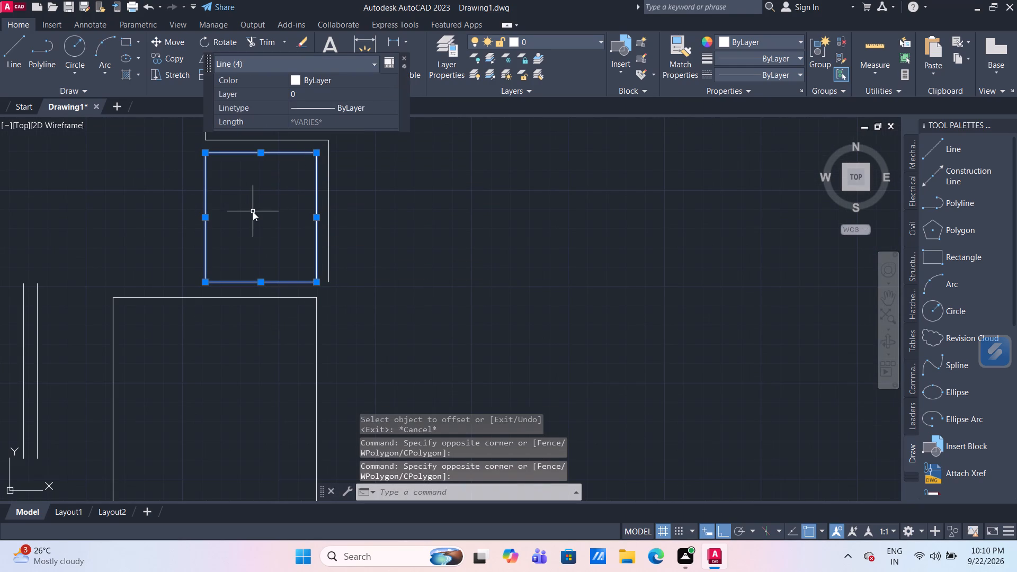
pyautogui.press('Return')
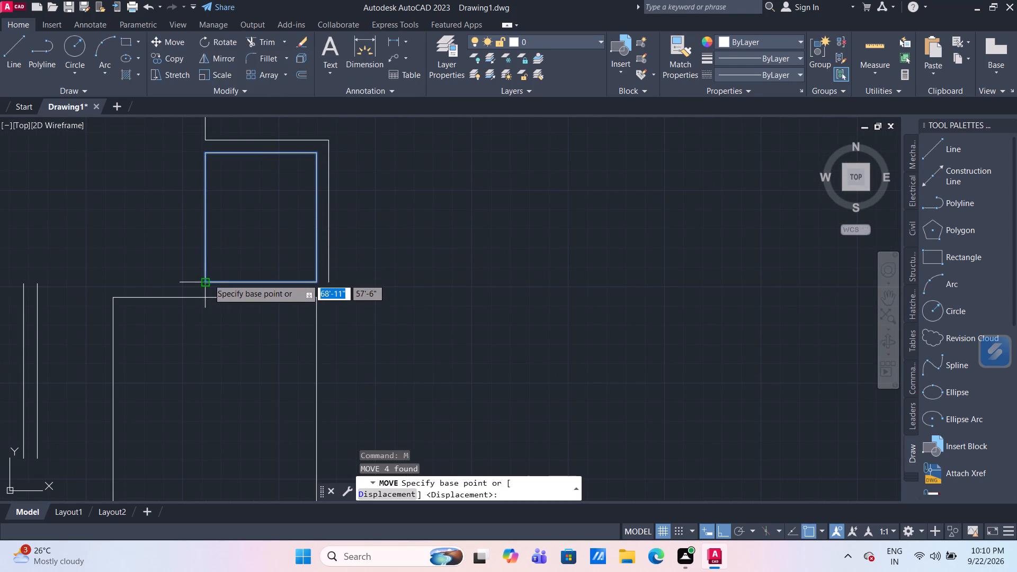
pyautogui.click(206, 279)
pyautogui.scroll(-1, 603, 289)
pyautogui.scroll(-2, 650, 293)
pyautogui.moveTo(662, 293); pyautogui.dragTo(646, 291, button='middle')
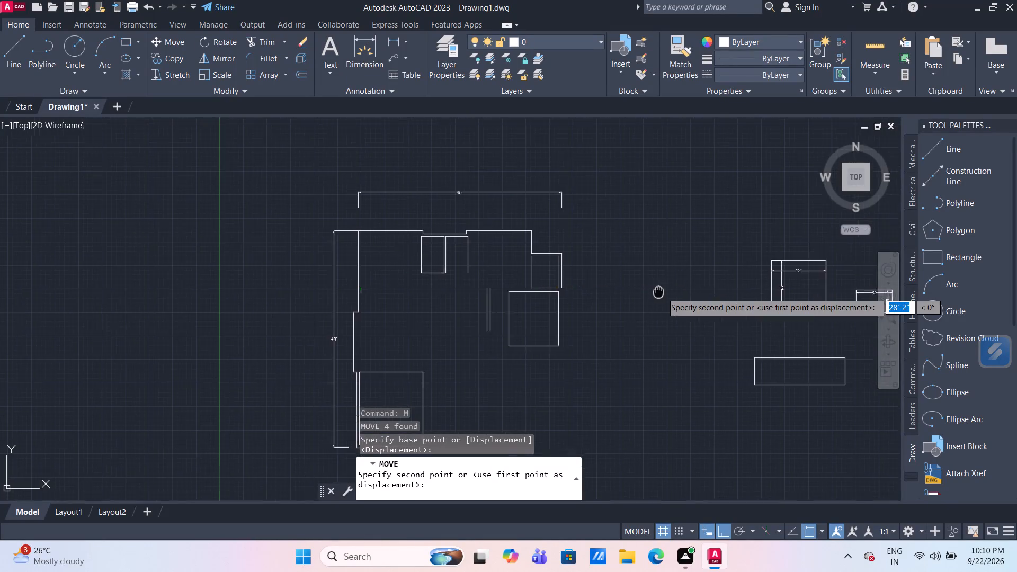
pyautogui.moveTo(646, 291); pyautogui.dragTo(342, 302, button='middle')
pyautogui.moveTo(713, 306); pyautogui.dragTo(485, 307, button='middle')
pyautogui.scroll(3, 563, 308)
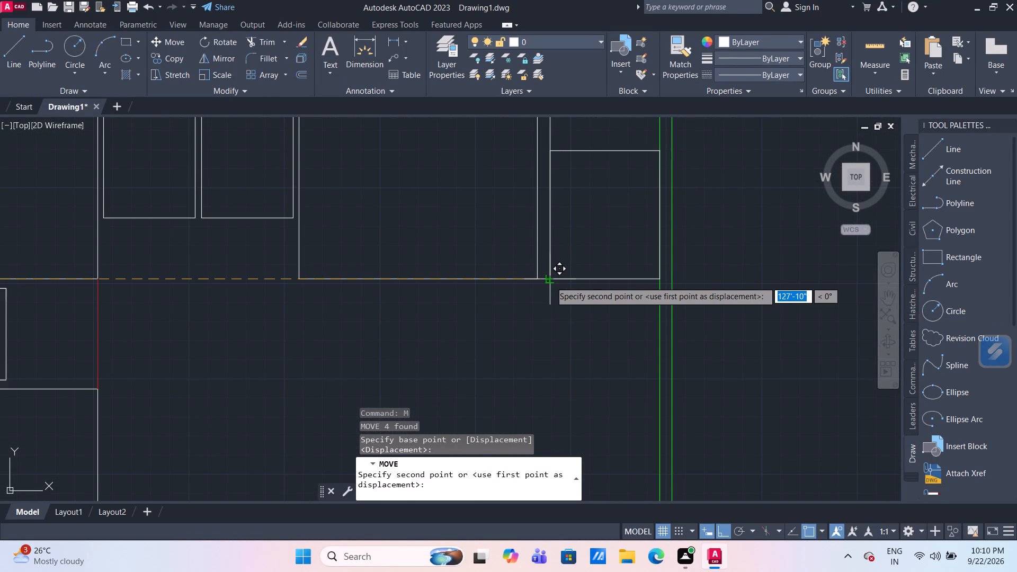
pyautogui.click(550, 281)
# Shorten the offset line east of the large northern room to 4' by raising its lower end above the small room.
pyautogui.scroll(3, 664, 239)
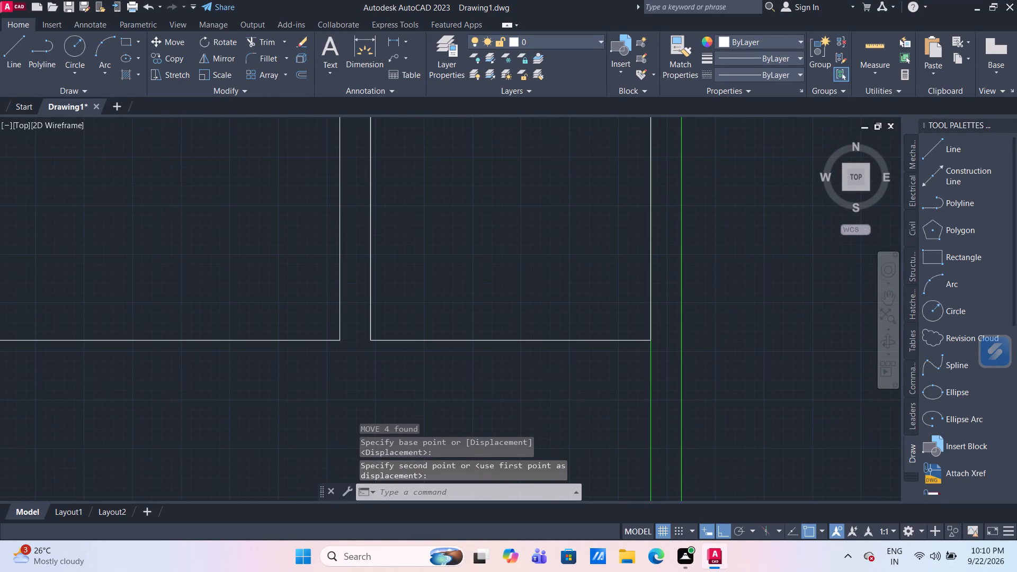
pyautogui.scroll(-4, 663, 239)
pyautogui.moveTo(612, 211); pyautogui.dragTo(629, 281, button='middle')
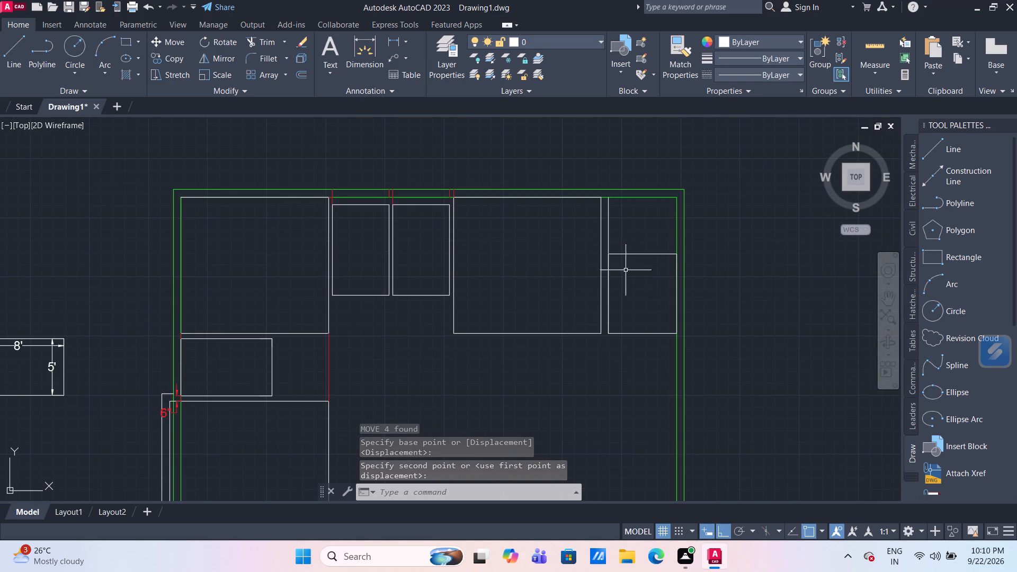
pyautogui.click(608, 229)
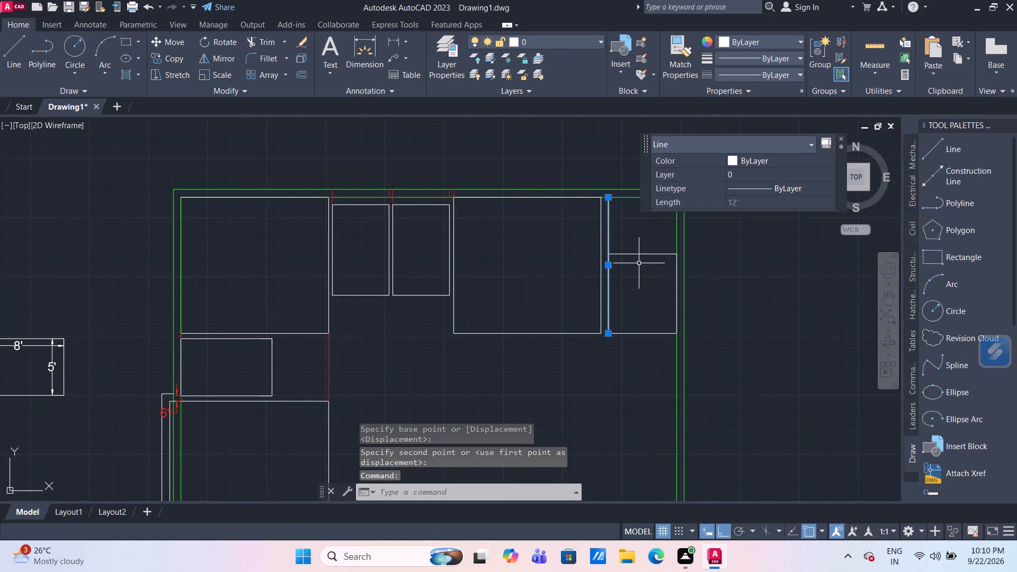
pyautogui.scroll(3, 614, 332)
pyautogui.moveTo(588, 344); pyautogui.dragTo(588, 335)
pyautogui.scroll(-2, 599, 184)
pyautogui.moveTo(602, 183); pyautogui.dragTo(606, 311, button='middle')
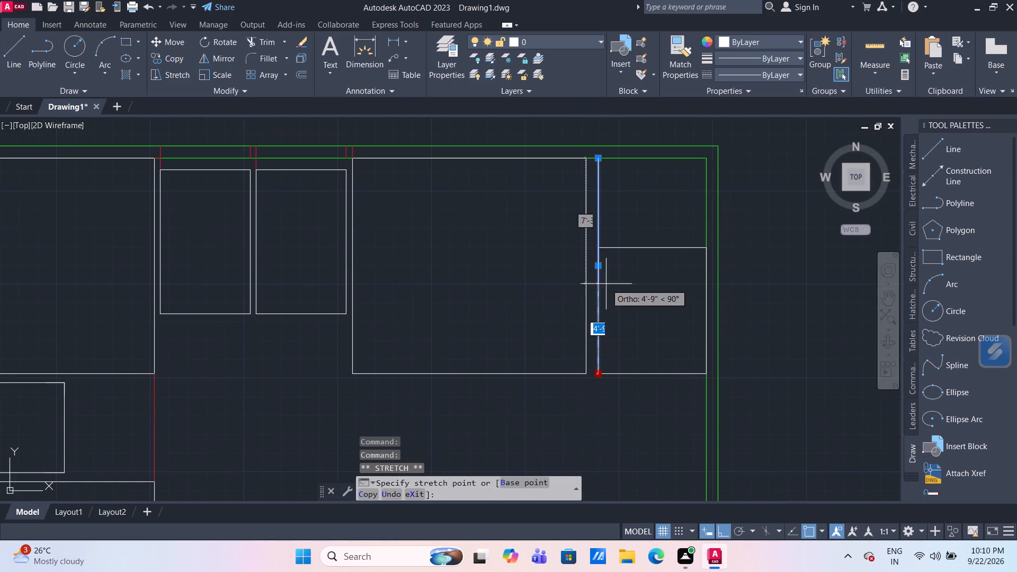
pyautogui.scroll(3, 599, 229)
pyautogui.click(596, 236)
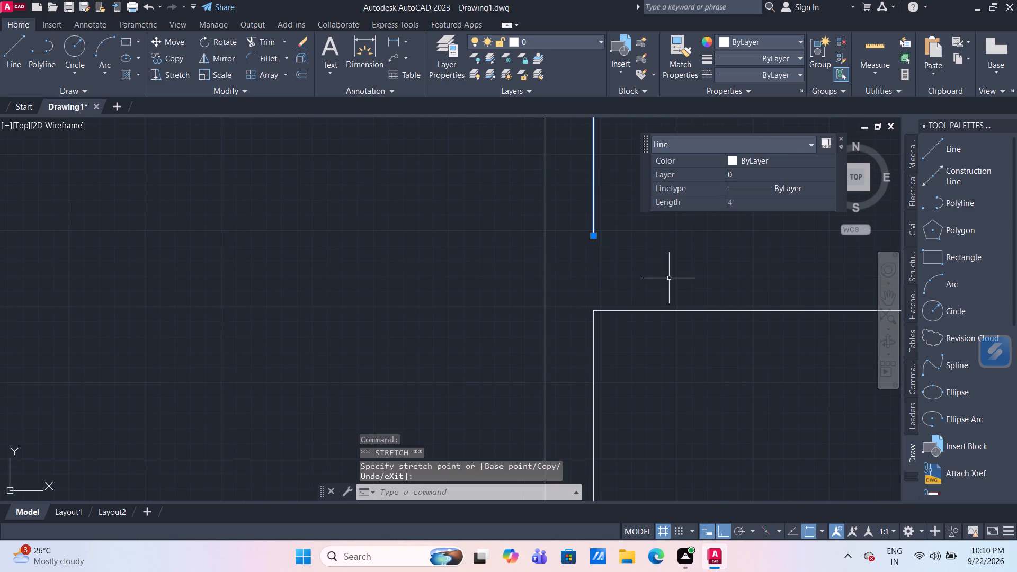
pyautogui.press('Escape')
# Offset the north edge of the small northeast room 8" to the north.
pyautogui.scroll(-2, 718, 289)
pyautogui.moveTo(714, 292); pyautogui.dragTo(643, 283, button='middle')
pyautogui.press('o')
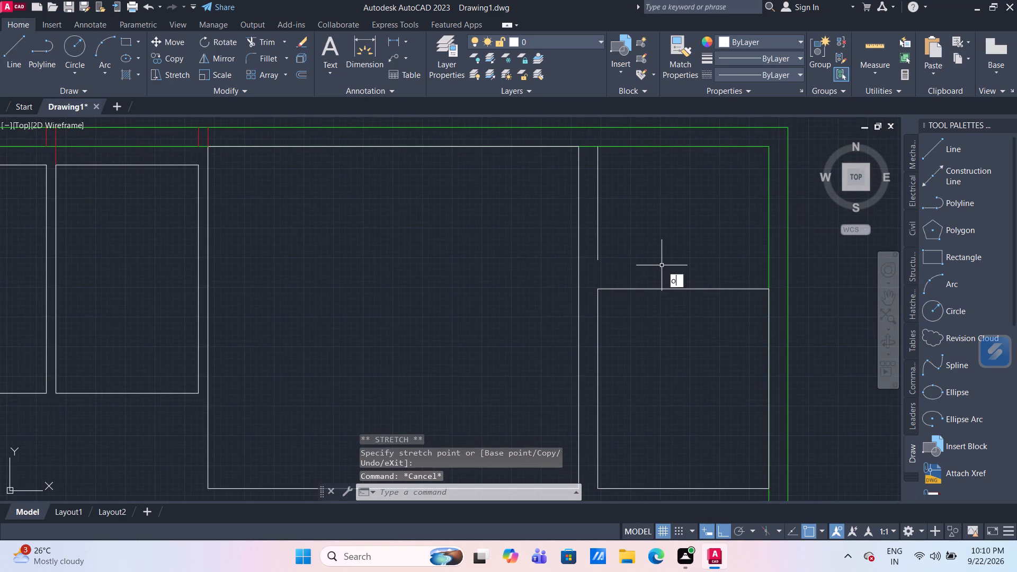
pyautogui.press('Return')
pyautogui.press('Return')
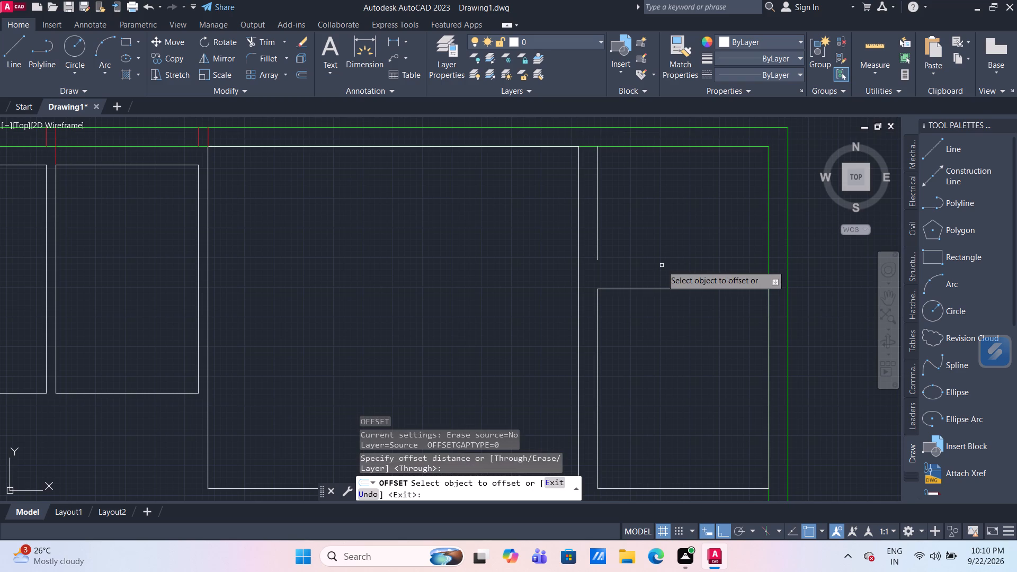
pyautogui.click(663, 288)
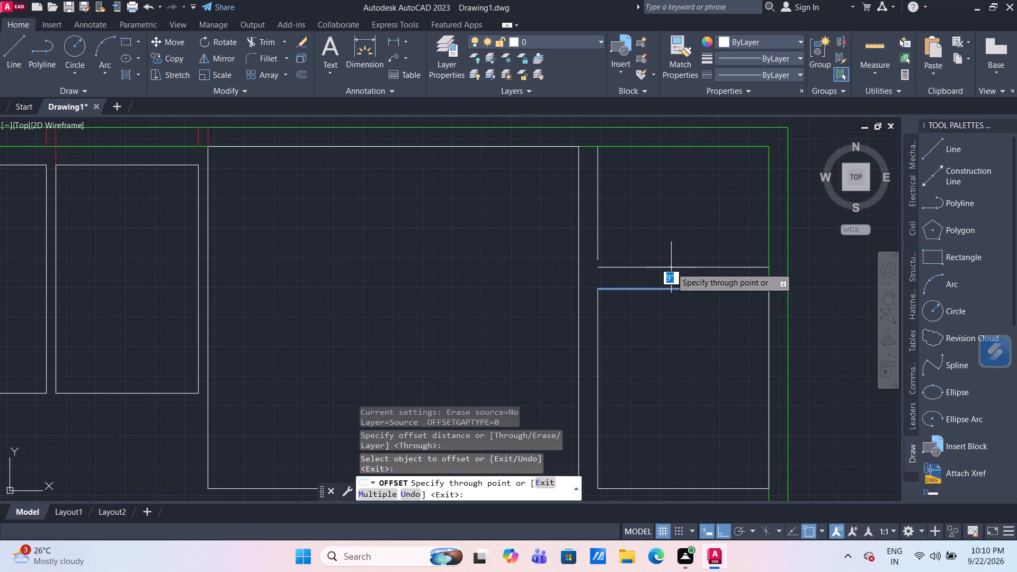
pyautogui.write('8"')
pyautogui.press('Return')
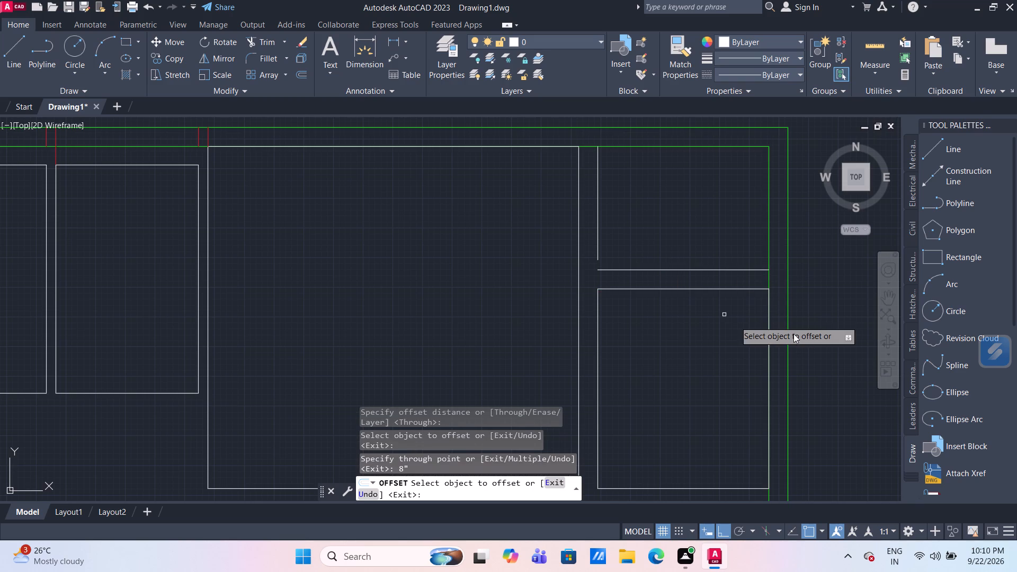
pyautogui.click(768, 314)
pyautogui.press('Escape')
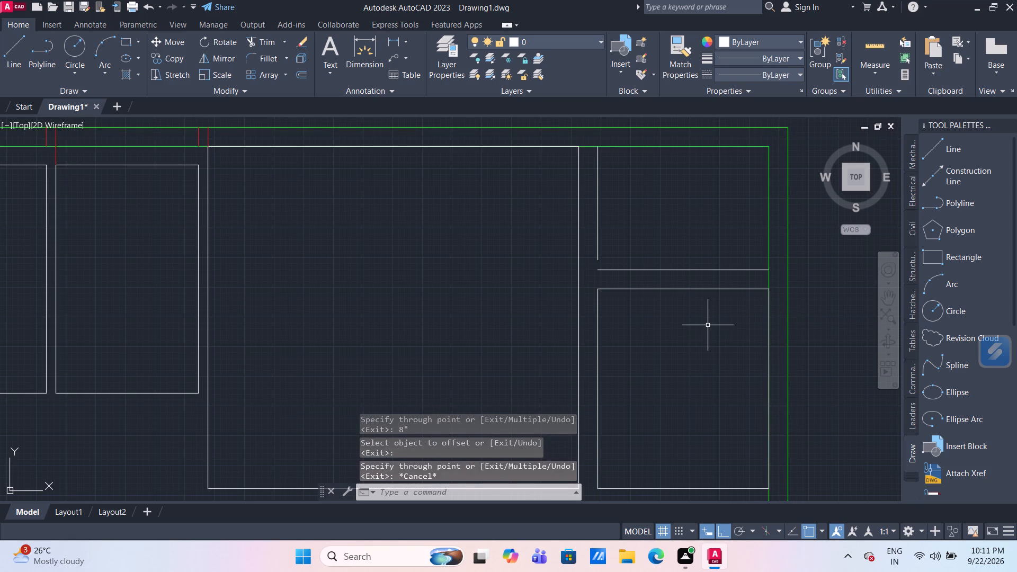
# Extend the 4' vertical line east of the large northern room south to the new offset line.
pyautogui.write('ex')
pyautogui.press('Return')
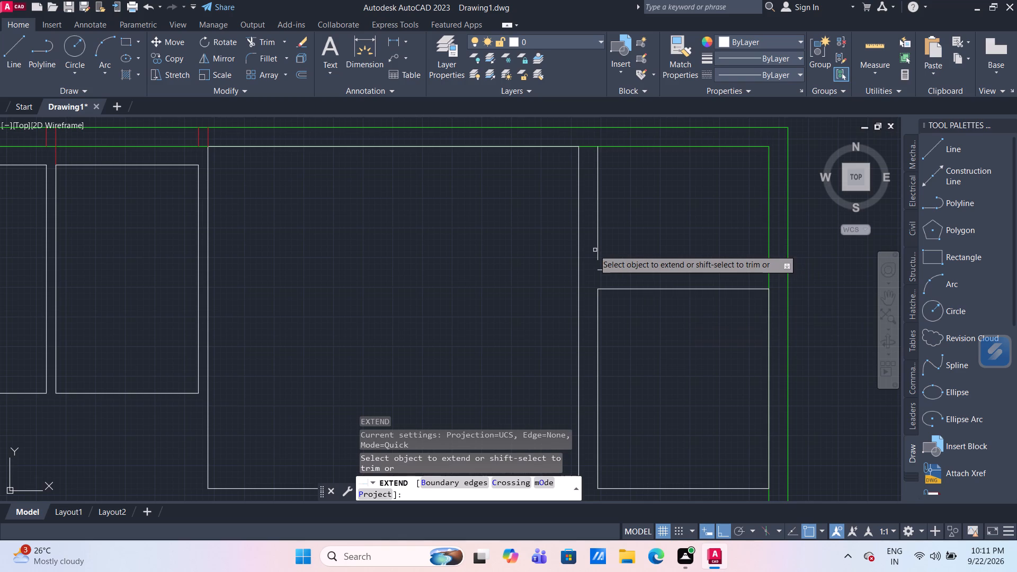
pyautogui.click(597, 252)
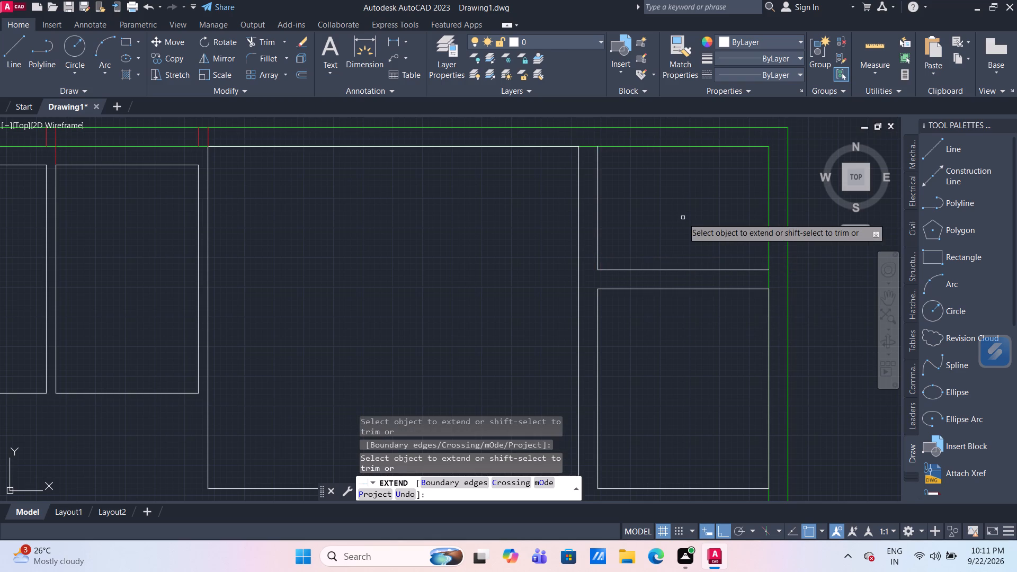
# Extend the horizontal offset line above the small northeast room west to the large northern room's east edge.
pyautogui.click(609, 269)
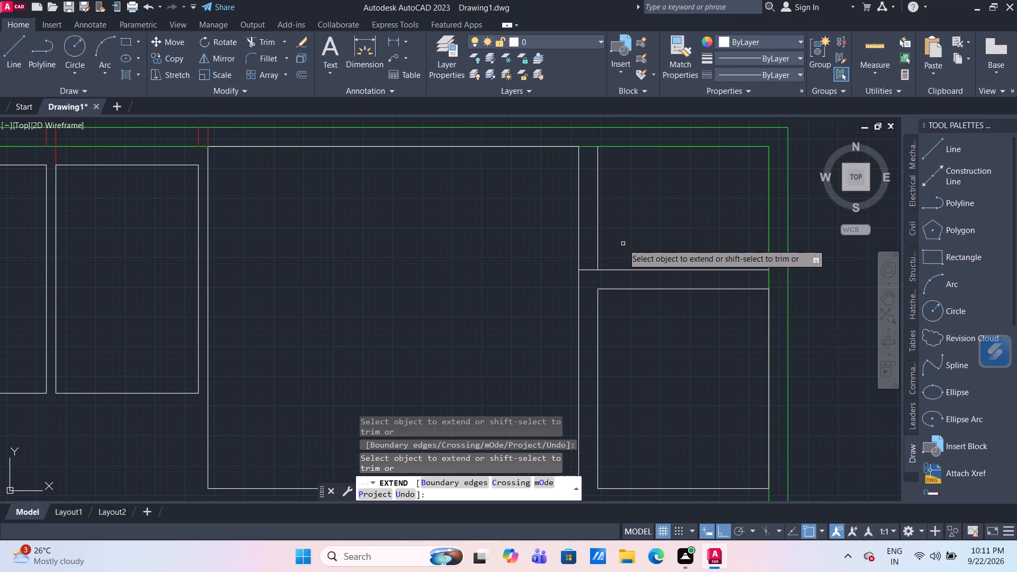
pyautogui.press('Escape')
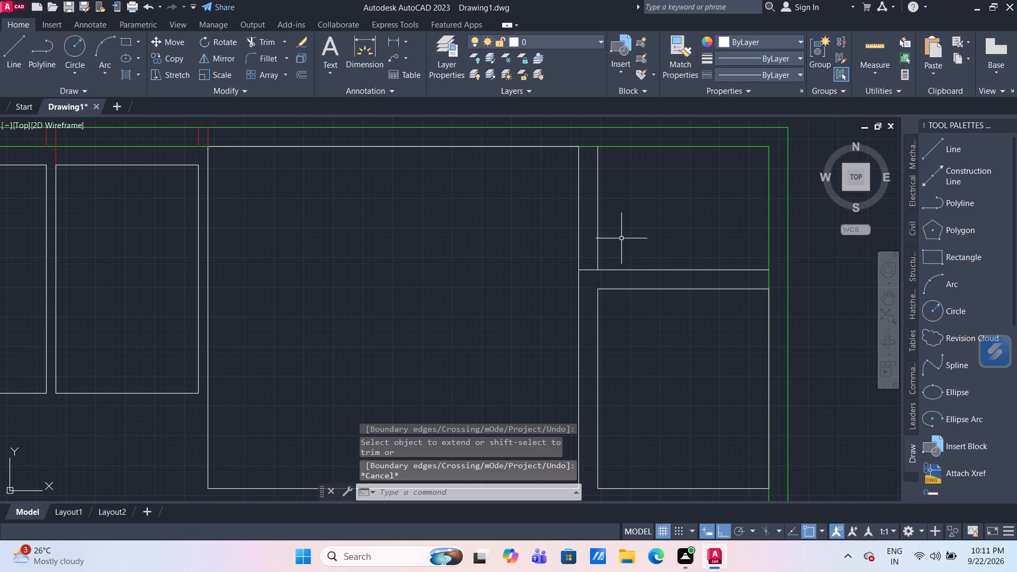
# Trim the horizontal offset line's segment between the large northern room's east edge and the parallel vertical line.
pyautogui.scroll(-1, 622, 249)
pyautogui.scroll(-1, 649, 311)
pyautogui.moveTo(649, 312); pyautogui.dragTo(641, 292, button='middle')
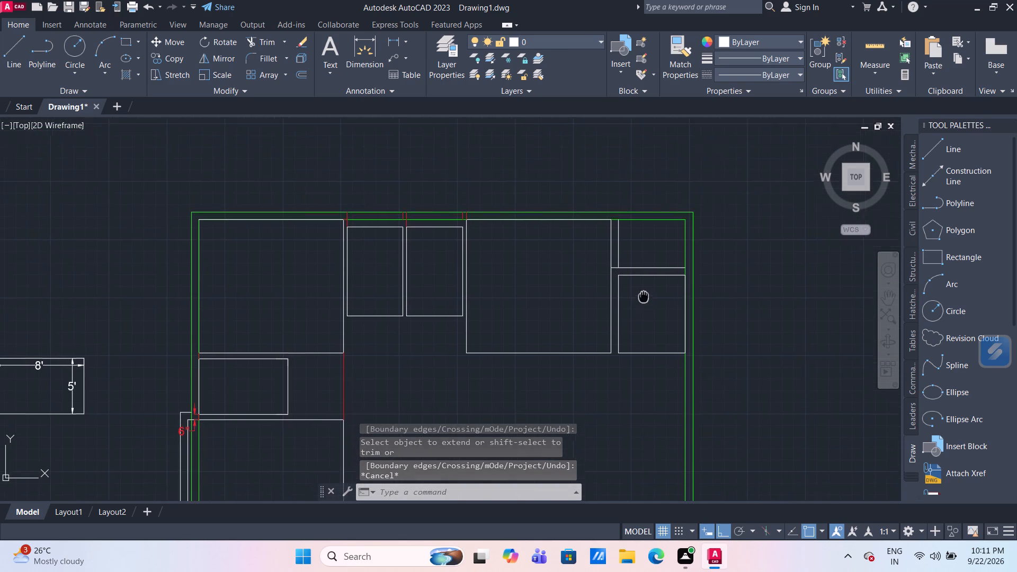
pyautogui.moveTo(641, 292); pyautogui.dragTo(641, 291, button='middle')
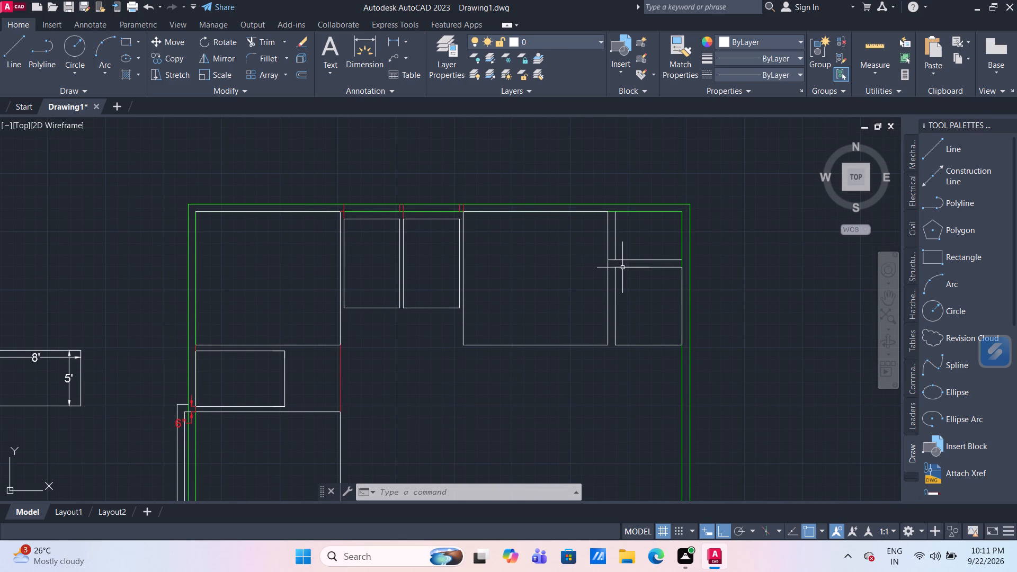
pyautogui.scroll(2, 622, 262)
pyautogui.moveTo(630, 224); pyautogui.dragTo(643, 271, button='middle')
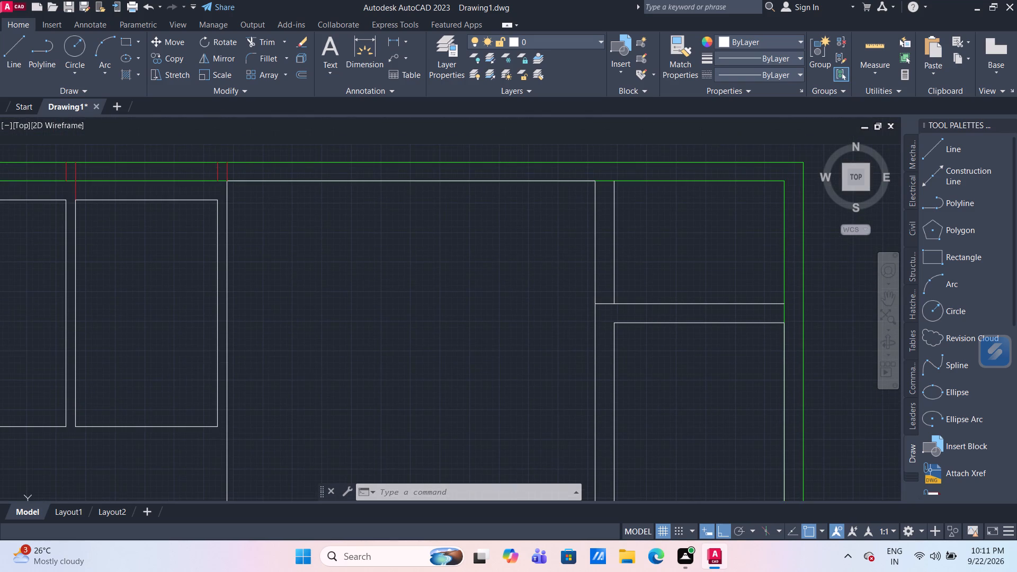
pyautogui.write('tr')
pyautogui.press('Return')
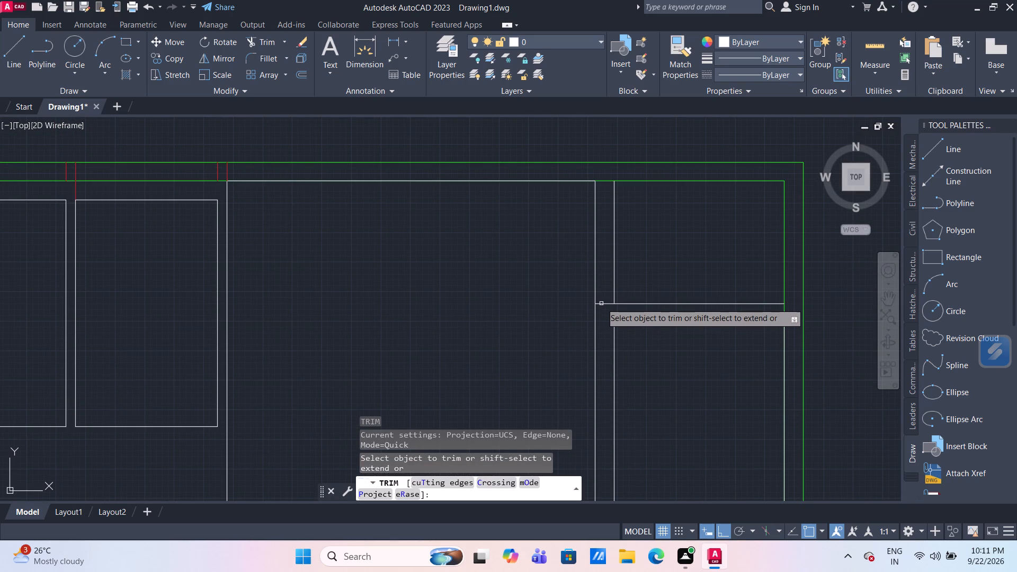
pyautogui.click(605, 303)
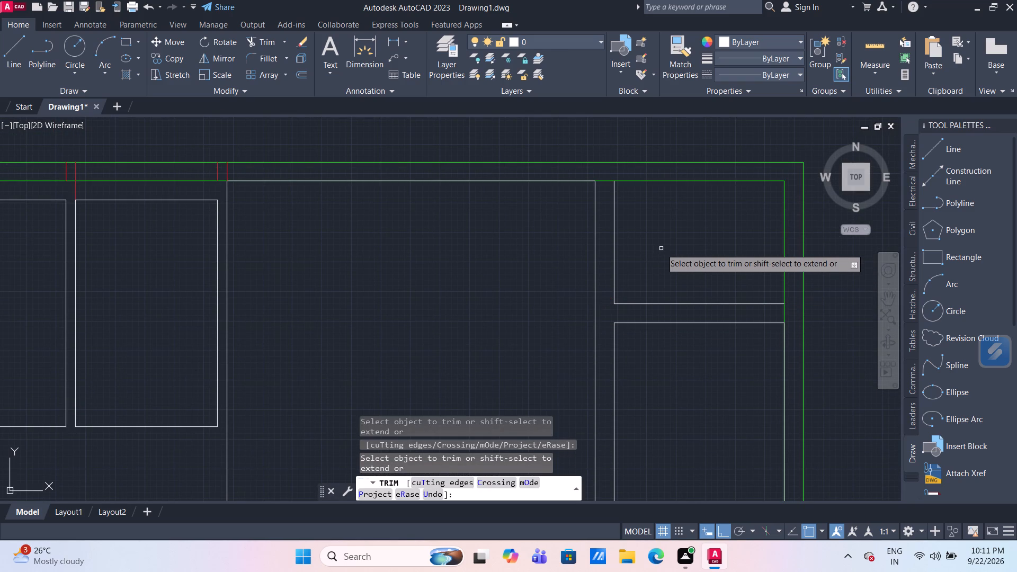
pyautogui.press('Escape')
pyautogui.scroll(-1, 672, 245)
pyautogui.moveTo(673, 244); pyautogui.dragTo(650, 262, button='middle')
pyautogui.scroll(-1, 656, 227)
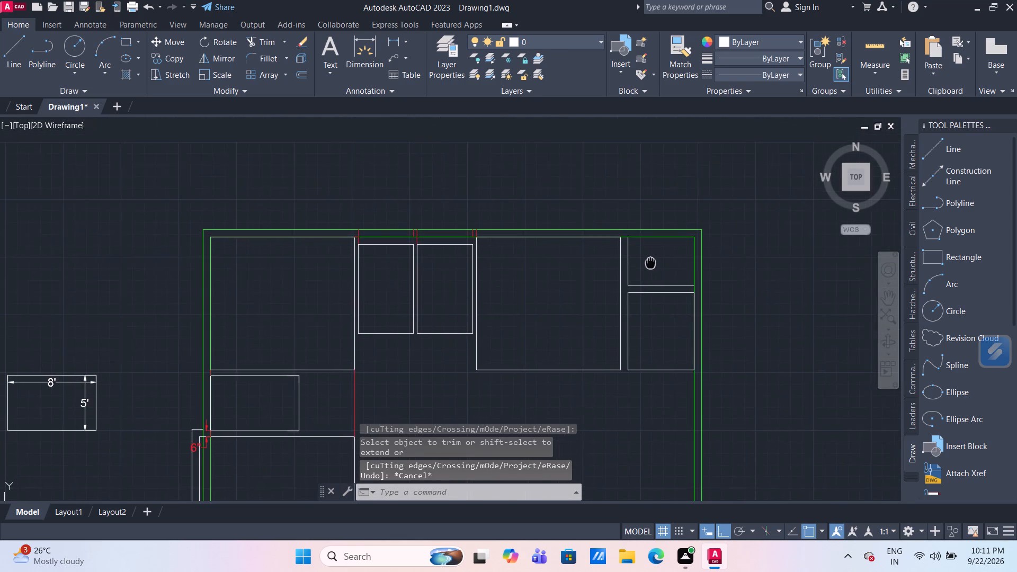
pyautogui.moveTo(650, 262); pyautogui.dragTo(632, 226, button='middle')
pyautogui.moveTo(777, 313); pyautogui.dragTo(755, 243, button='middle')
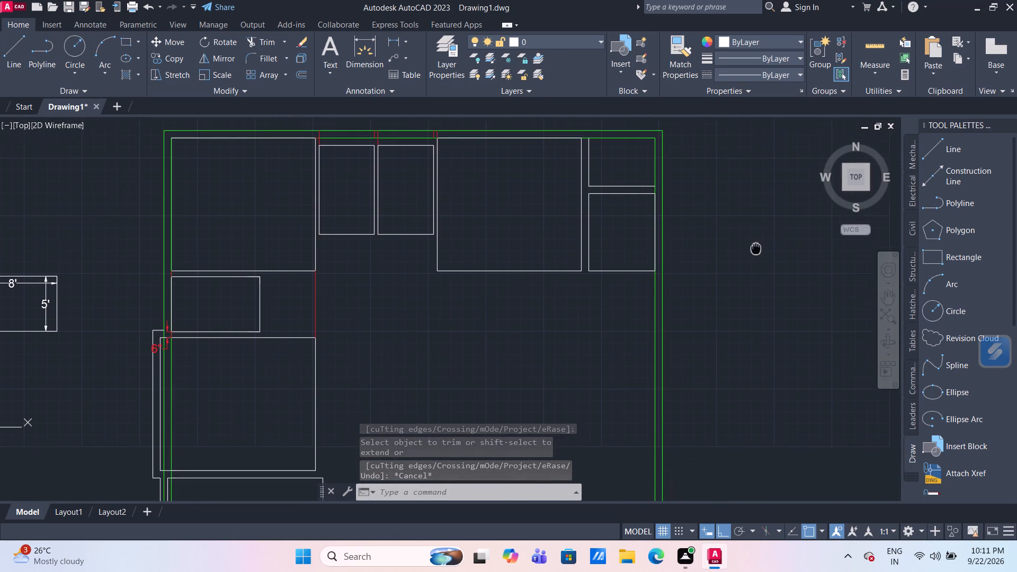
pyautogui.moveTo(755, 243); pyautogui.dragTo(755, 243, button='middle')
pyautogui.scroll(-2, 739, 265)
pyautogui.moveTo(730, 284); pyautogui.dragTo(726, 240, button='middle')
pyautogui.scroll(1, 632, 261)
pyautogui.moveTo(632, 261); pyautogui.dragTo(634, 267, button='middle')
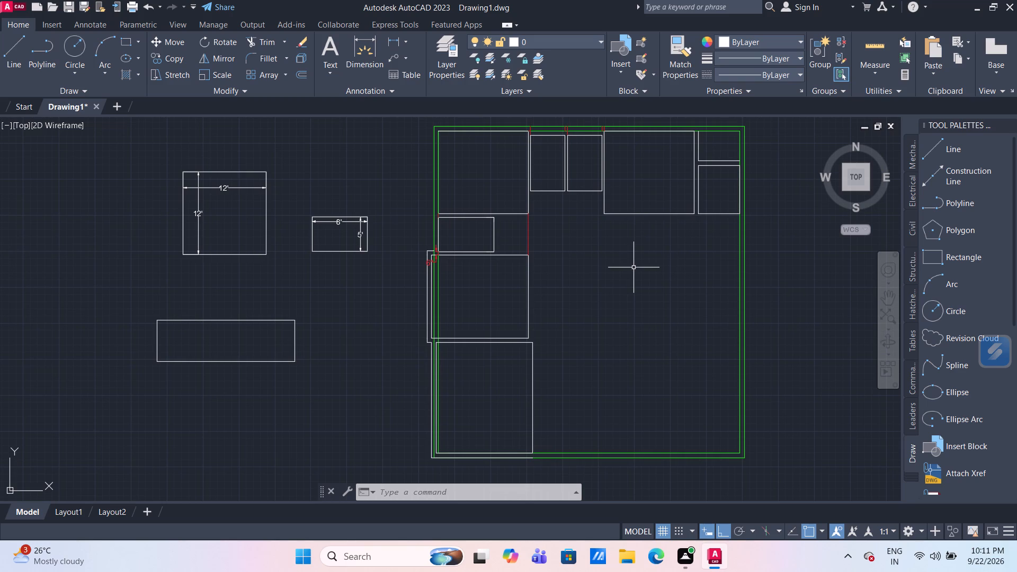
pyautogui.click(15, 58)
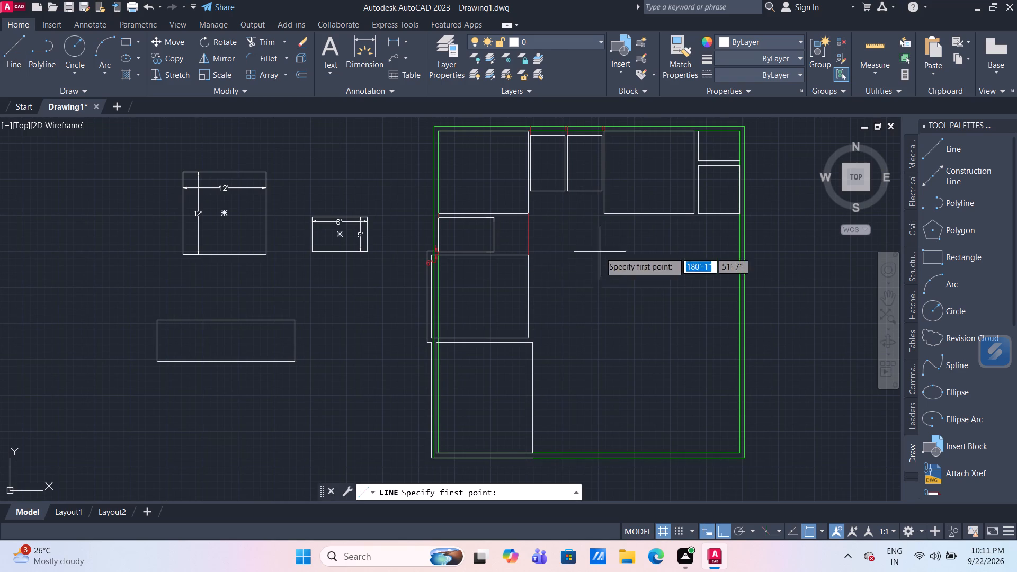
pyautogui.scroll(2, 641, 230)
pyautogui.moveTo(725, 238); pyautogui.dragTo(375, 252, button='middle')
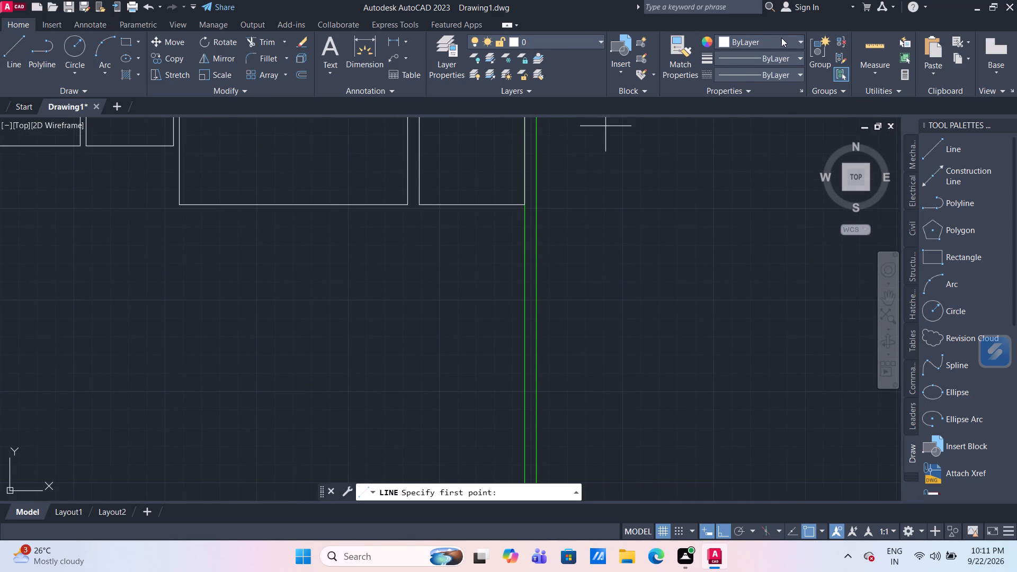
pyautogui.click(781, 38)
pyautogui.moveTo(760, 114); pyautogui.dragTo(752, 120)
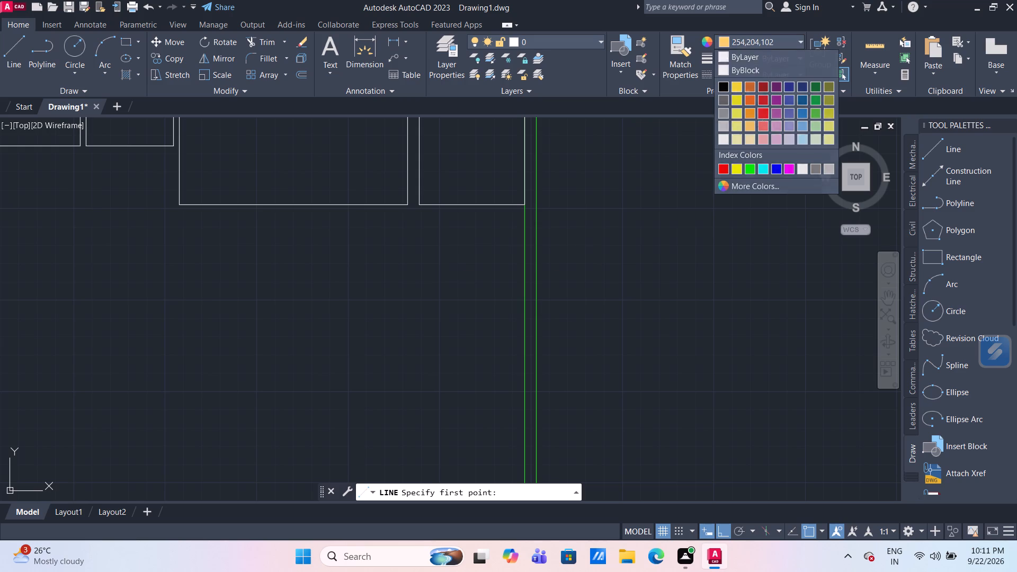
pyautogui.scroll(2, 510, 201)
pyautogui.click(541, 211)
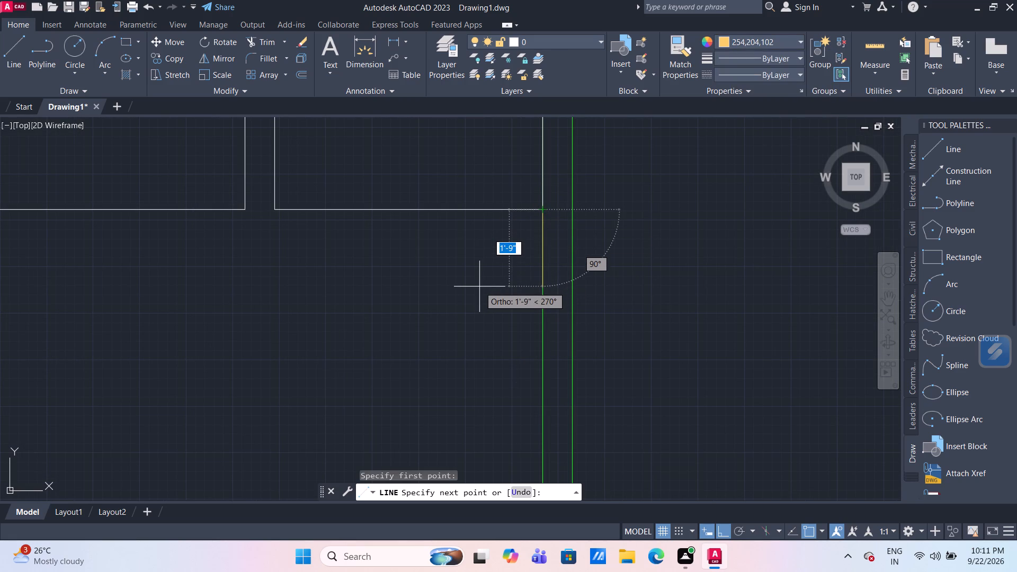
# Set the current object color to red 237,31,36 and abandon the line in progress.
pyautogui.click(796, 44)
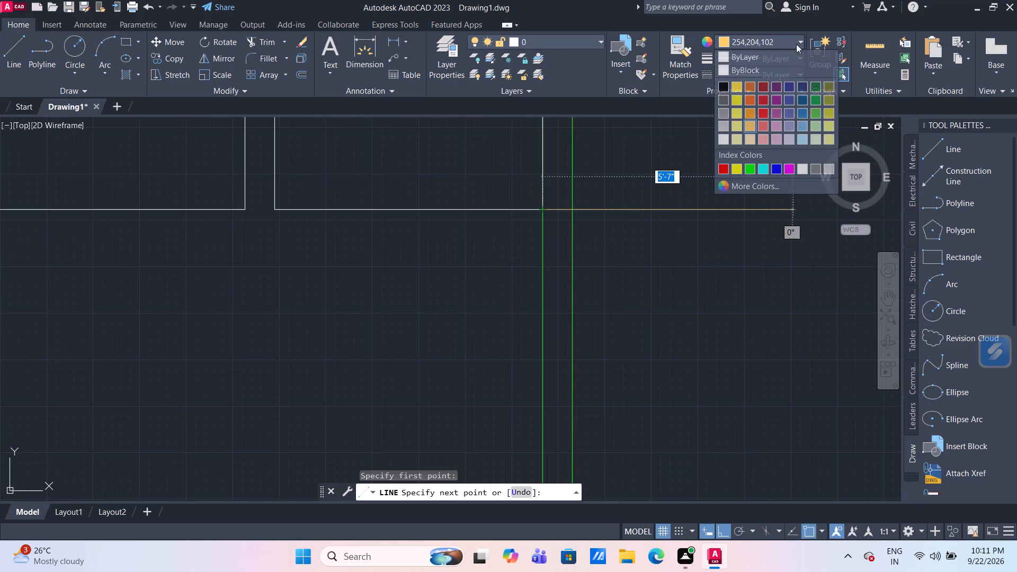
pyautogui.click(763, 112)
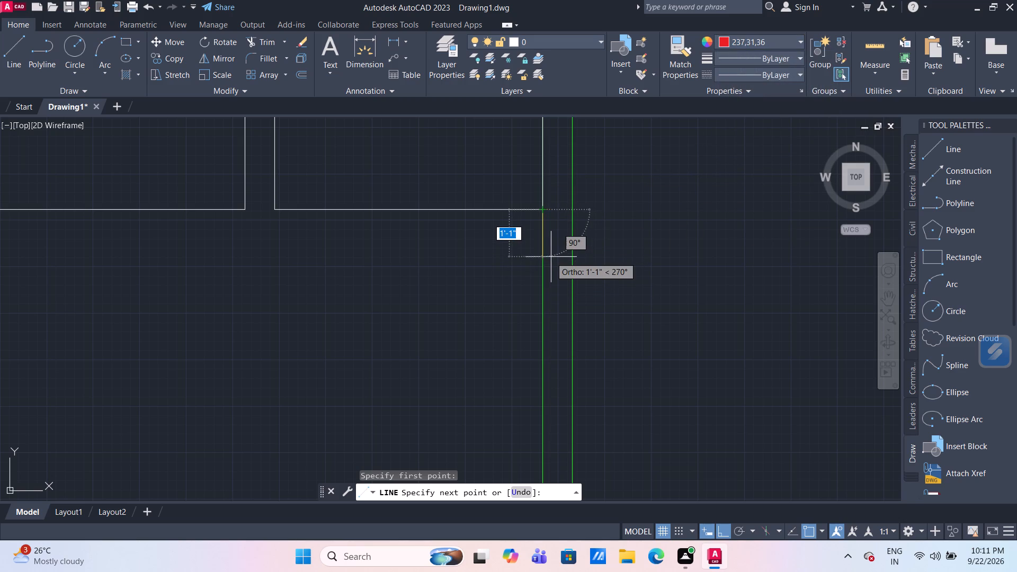
pyautogui.press('Escape')
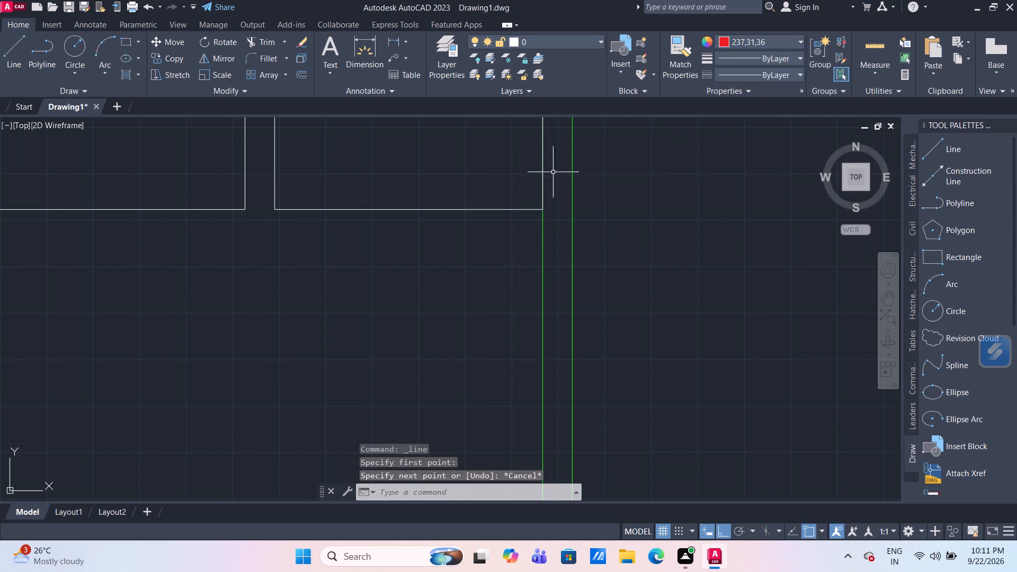
# Draw a red line from the small northeast room's southeast corner 4" south, then 8" east to the outer green line.
pyautogui.moveTo(10, 49); pyautogui.dragTo(16, 57)
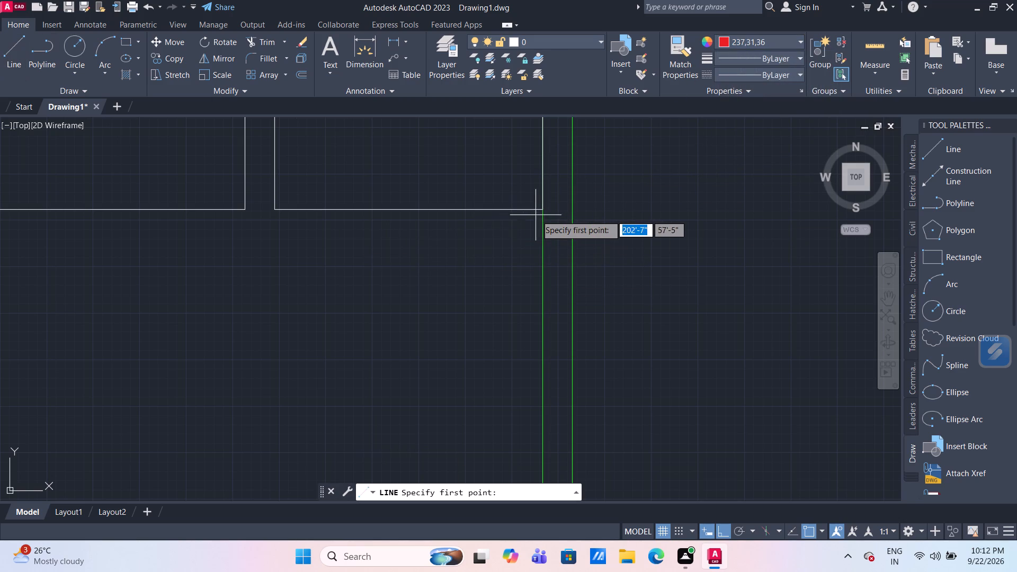
pyautogui.moveTo(543, 207); pyautogui.dragTo(546, 222)
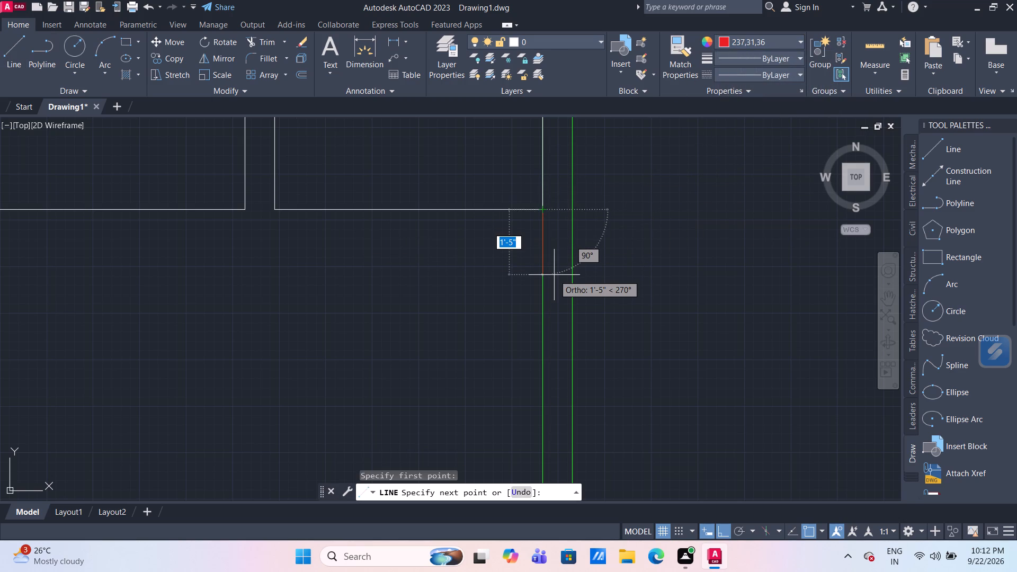
pyautogui.write('4"')
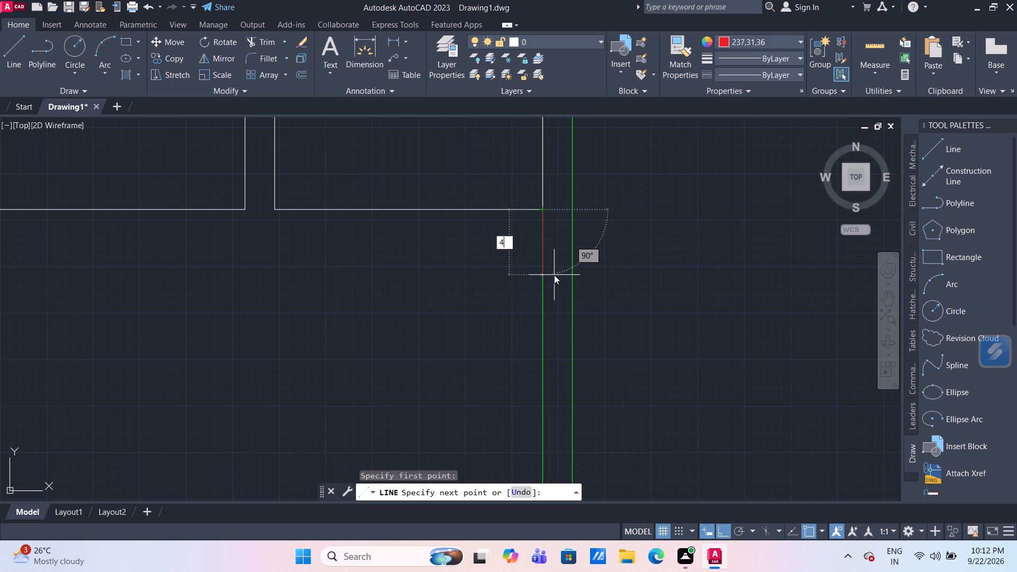
pyautogui.press('Return')
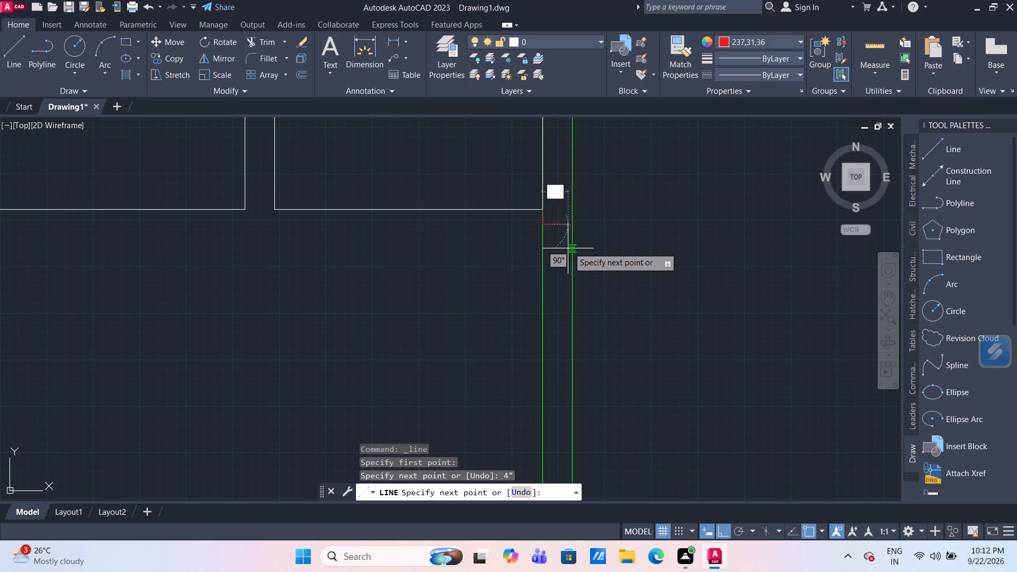
pyautogui.scroll(1, 567, 229)
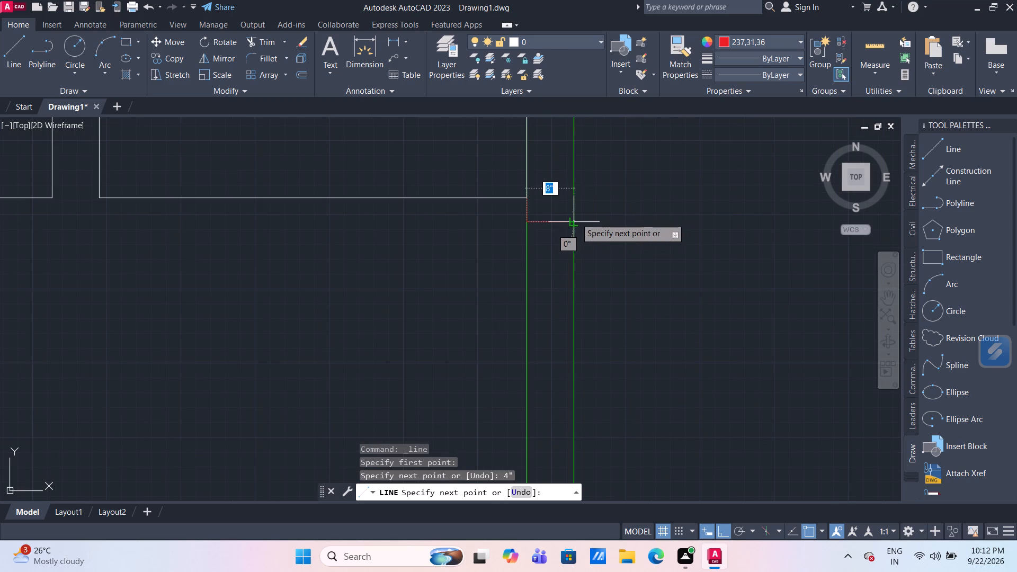
pyautogui.click(576, 218)
pyautogui.press('Return')
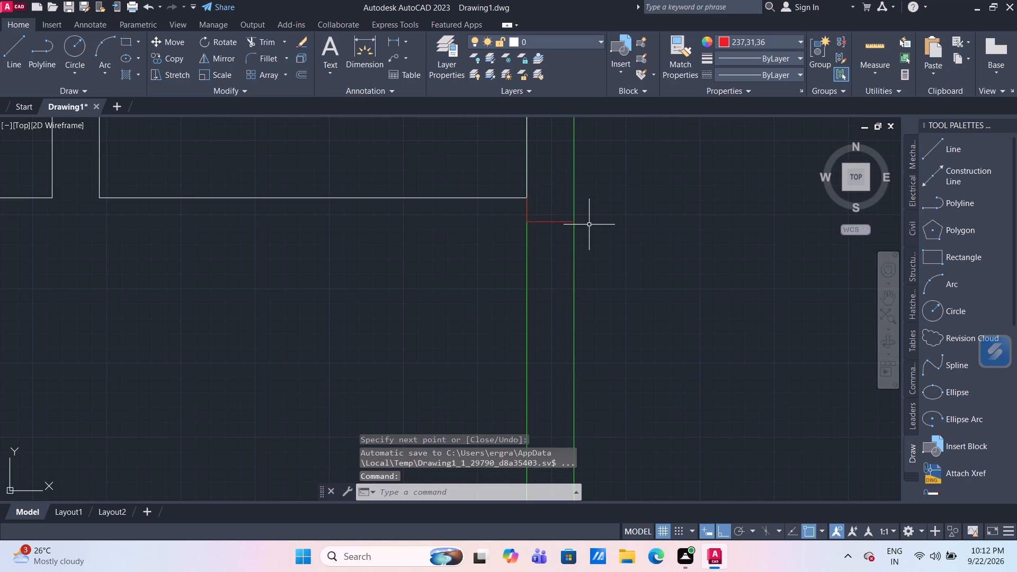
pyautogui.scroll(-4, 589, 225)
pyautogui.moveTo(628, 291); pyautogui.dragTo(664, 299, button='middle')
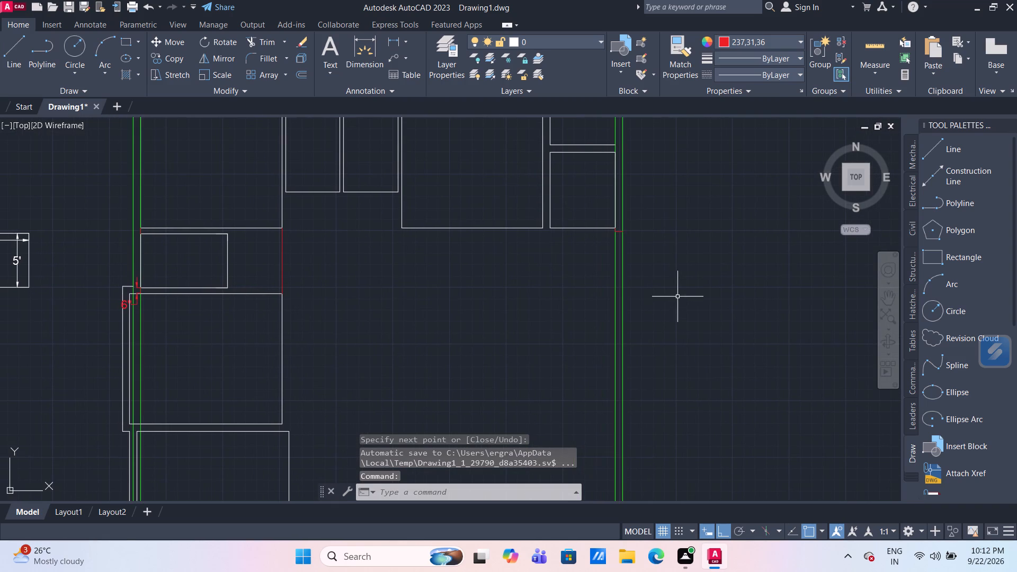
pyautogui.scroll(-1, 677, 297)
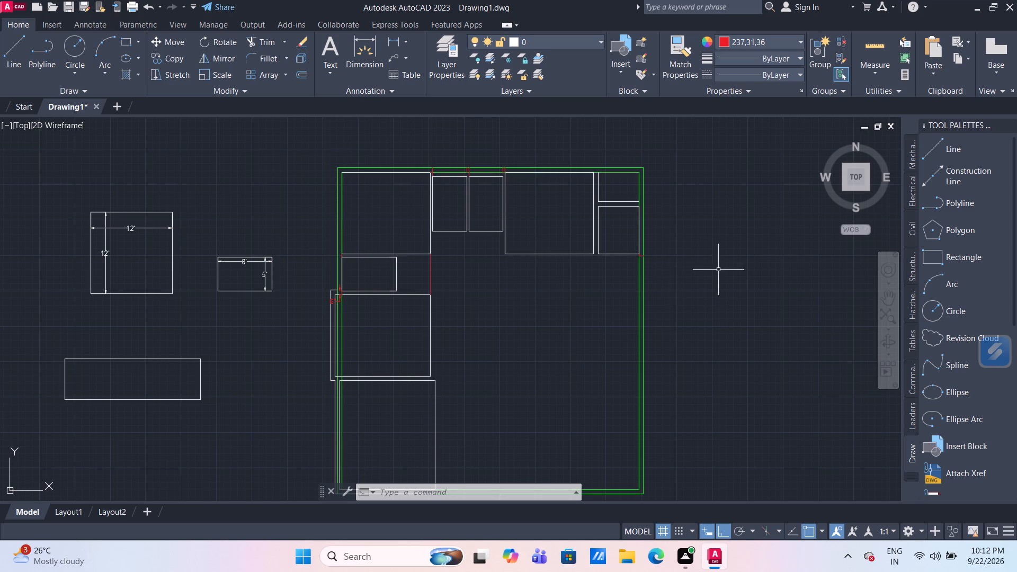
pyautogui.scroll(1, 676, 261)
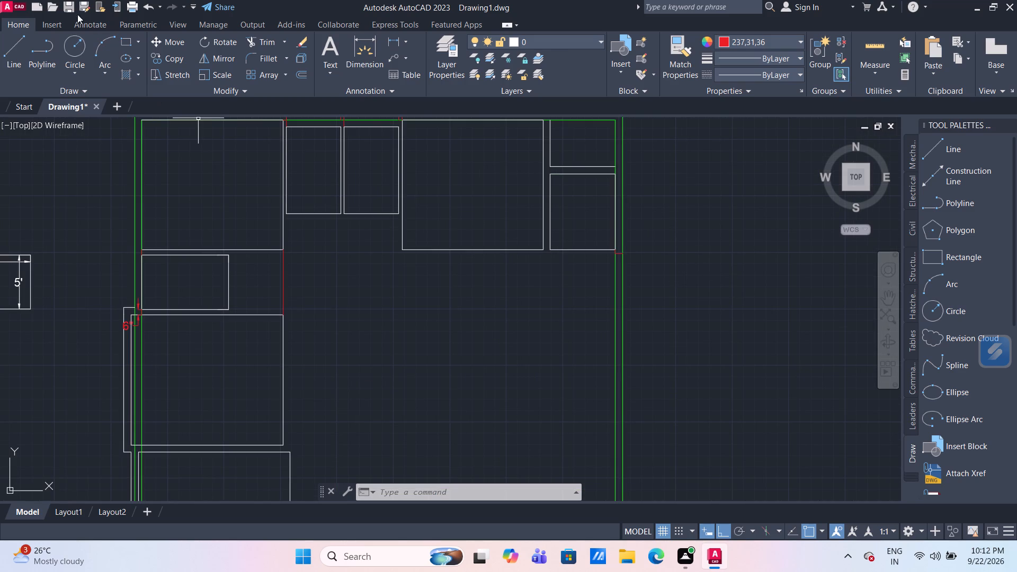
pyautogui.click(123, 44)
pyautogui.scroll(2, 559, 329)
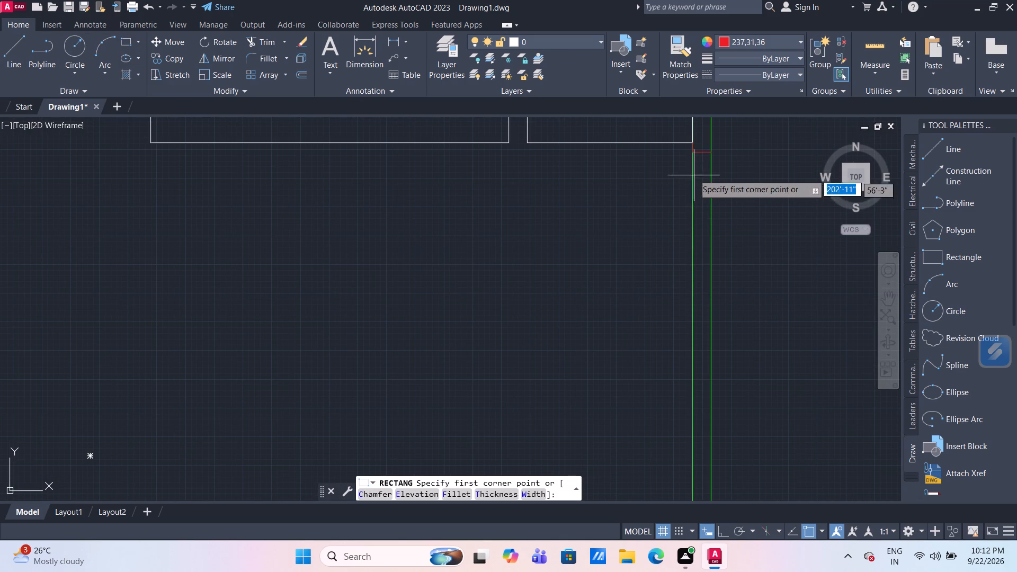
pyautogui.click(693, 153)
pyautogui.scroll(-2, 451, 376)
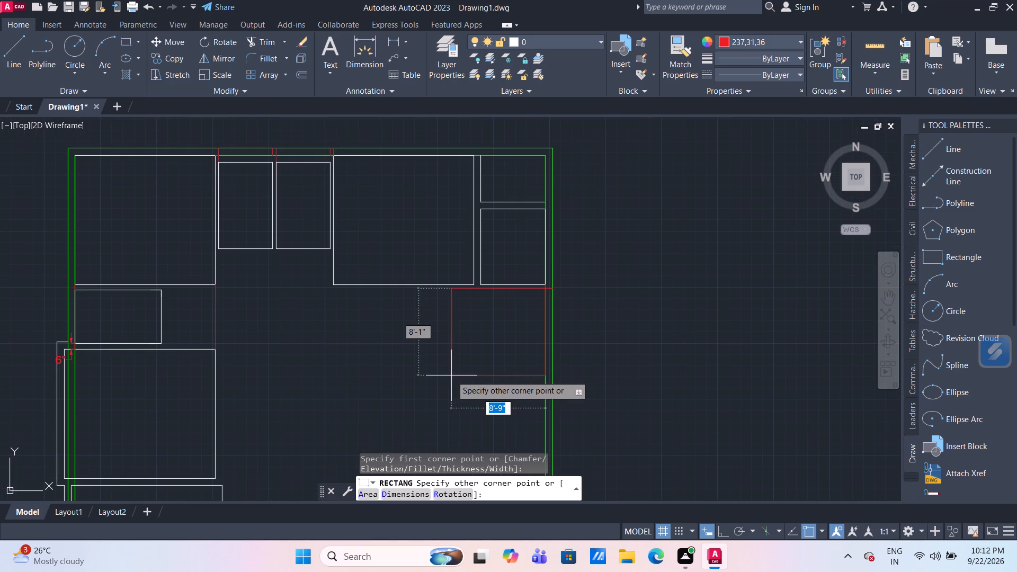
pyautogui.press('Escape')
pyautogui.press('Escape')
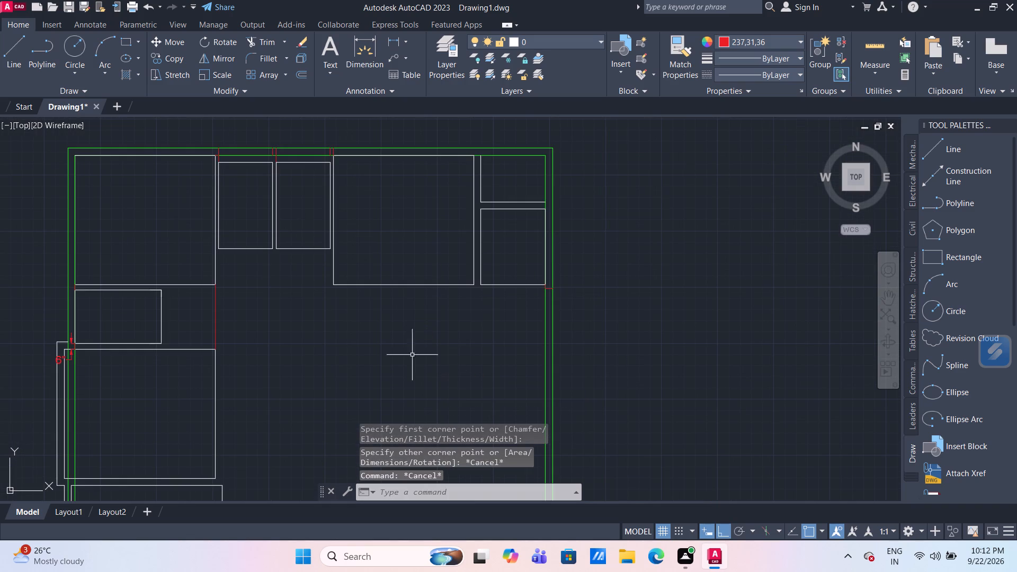
# Draw a ByLayer-colored room rectangle 12' wide by 11' high, extending southwest from the red guide's corner on the inner green line below the northeast room.
pyautogui.click(777, 39)
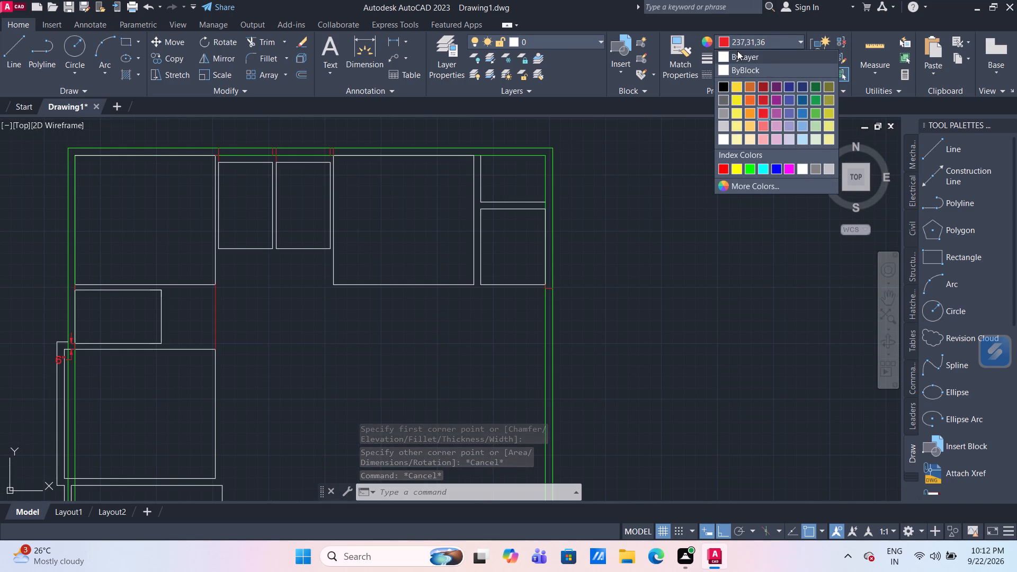
pyautogui.click(739, 55)
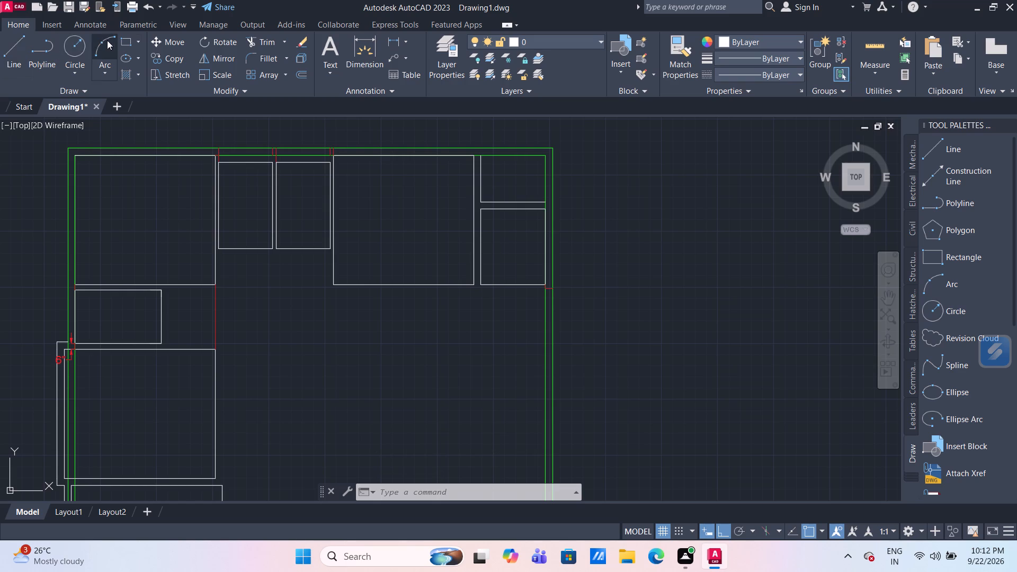
pyautogui.click(132, 39)
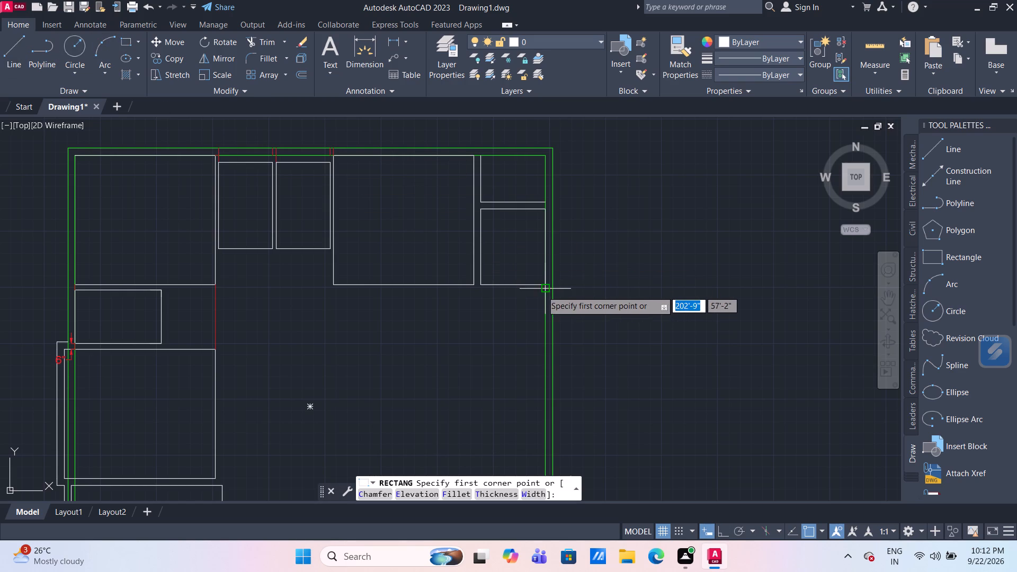
pyautogui.scroll(3, 543, 284)
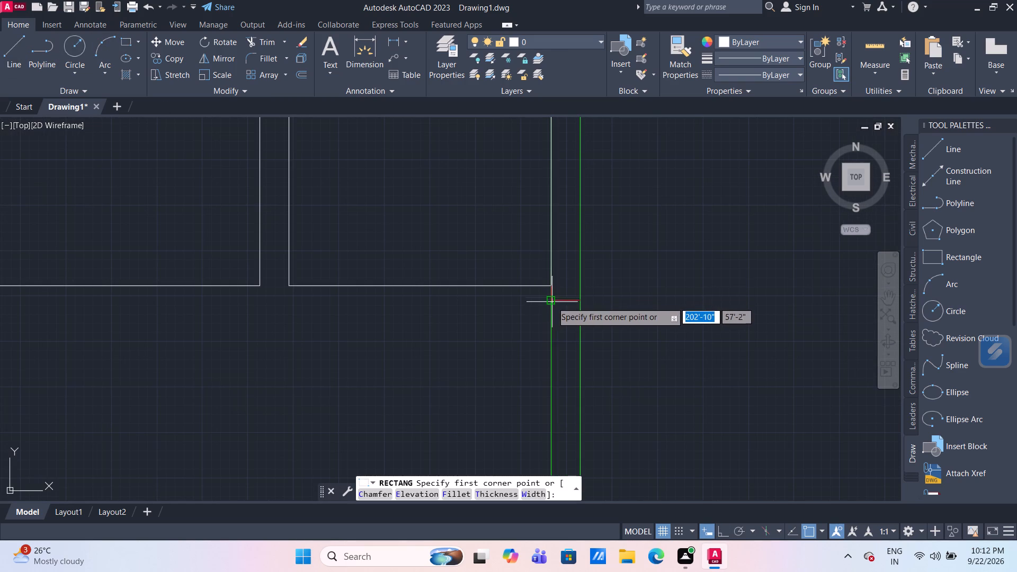
pyautogui.moveTo(552, 303); pyautogui.dragTo(532, 330)
pyautogui.scroll(-3, 463, 397)
pyautogui.moveTo(458, 396); pyautogui.dragTo(464, 240, button='middle')
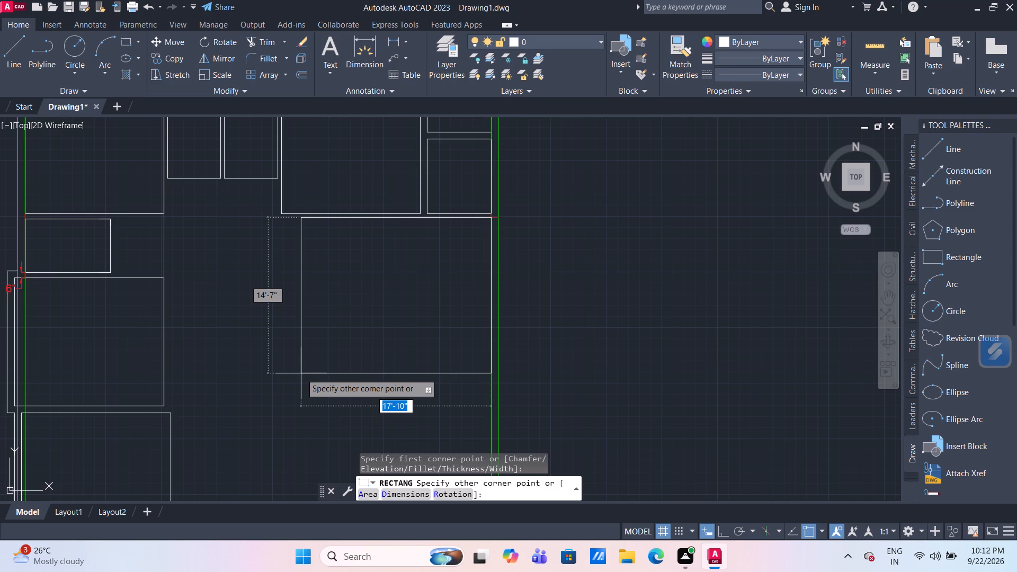
pyautogui.write("12'")
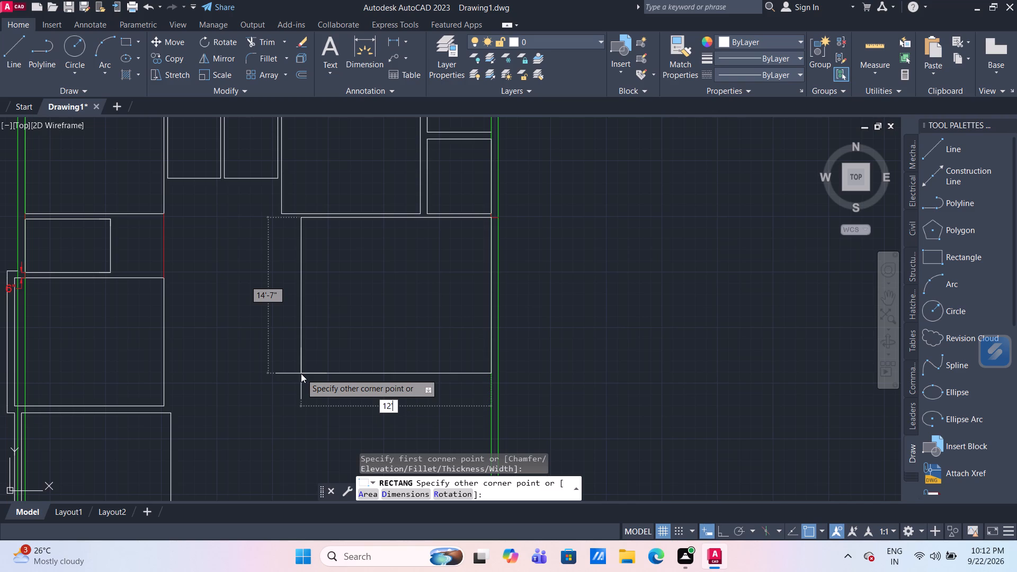
pyautogui.press('Tab')
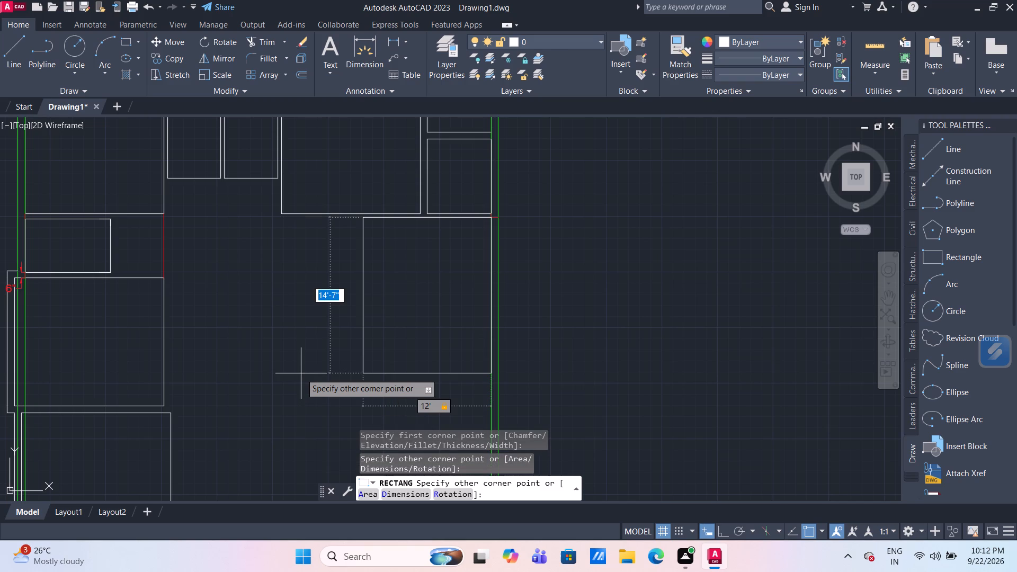
pyautogui.write("11'")
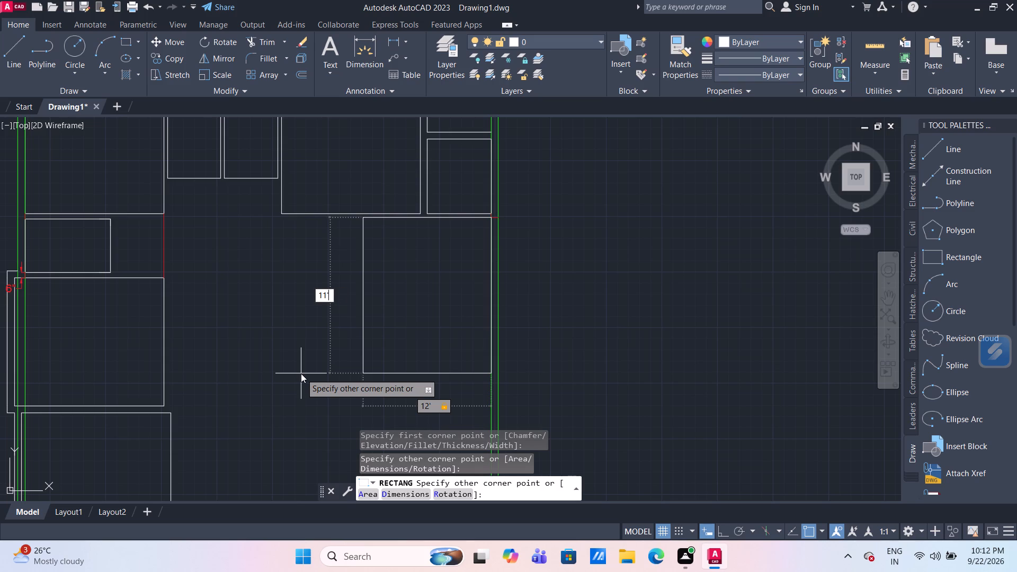
pyautogui.press('Return')
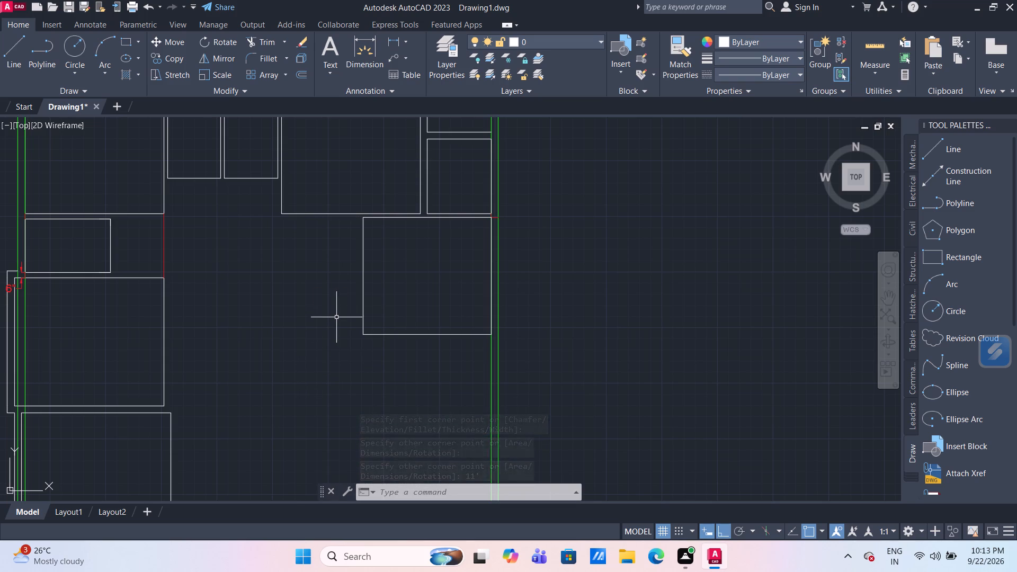
# Offset the east edge of the southwest room 8" to the east.
pyautogui.moveTo(341, 329); pyautogui.dragTo(328, 262, button='middle')
pyautogui.scroll(-3, 331, 288)
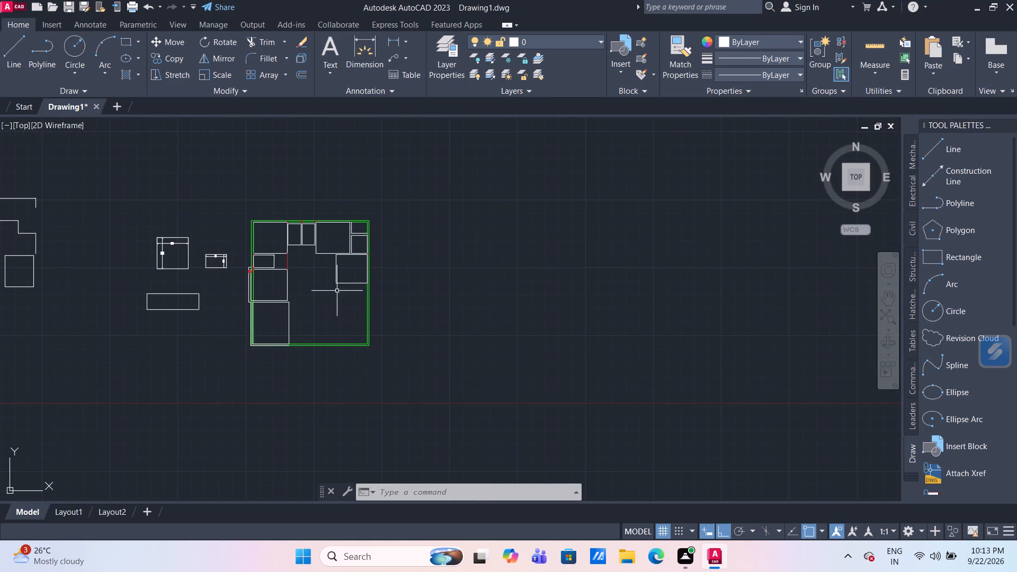
pyautogui.scroll(2, 330, 282)
pyautogui.moveTo(304, 307); pyautogui.dragTo(319, 261, button='middle')
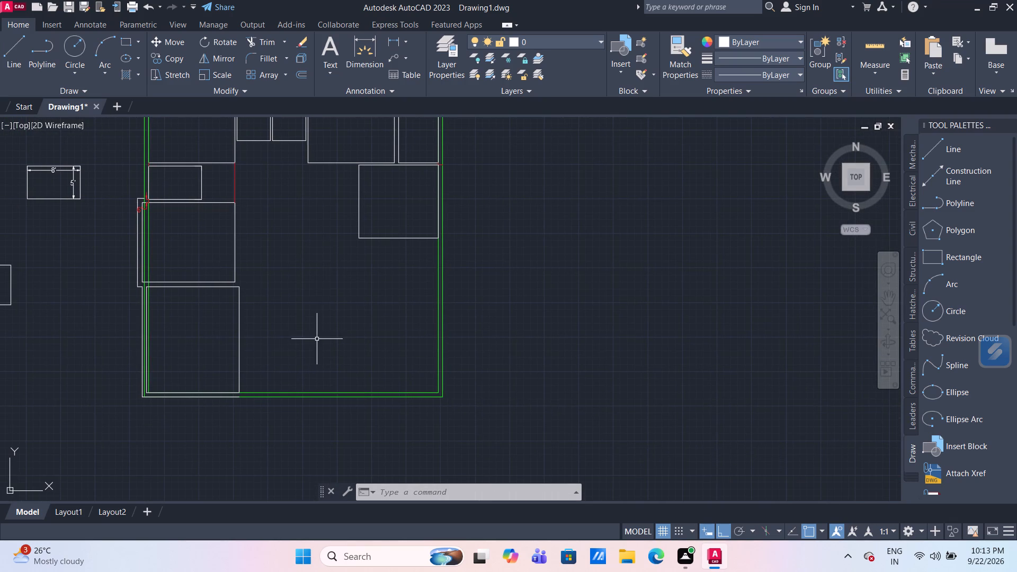
pyautogui.moveTo(308, 352); pyautogui.dragTo(337, 290, button='middle')
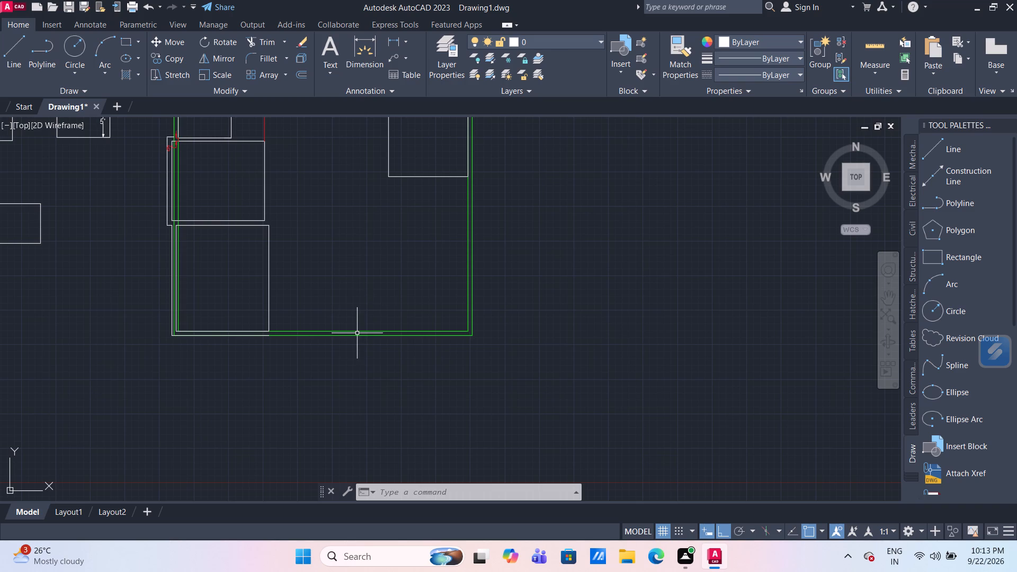
pyautogui.moveTo(357, 333); pyautogui.dragTo(359, 305, button='middle')
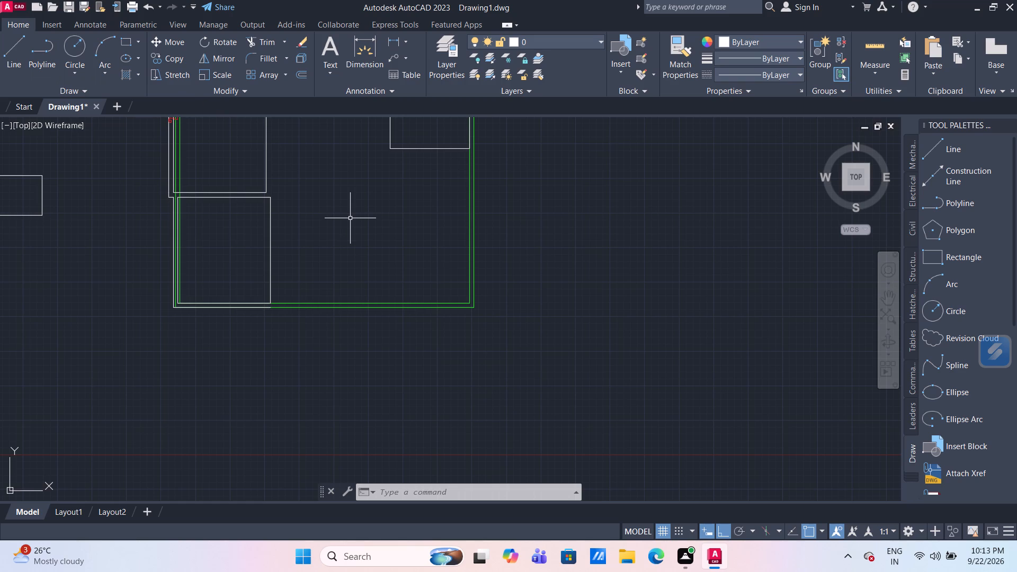
pyautogui.press('o')
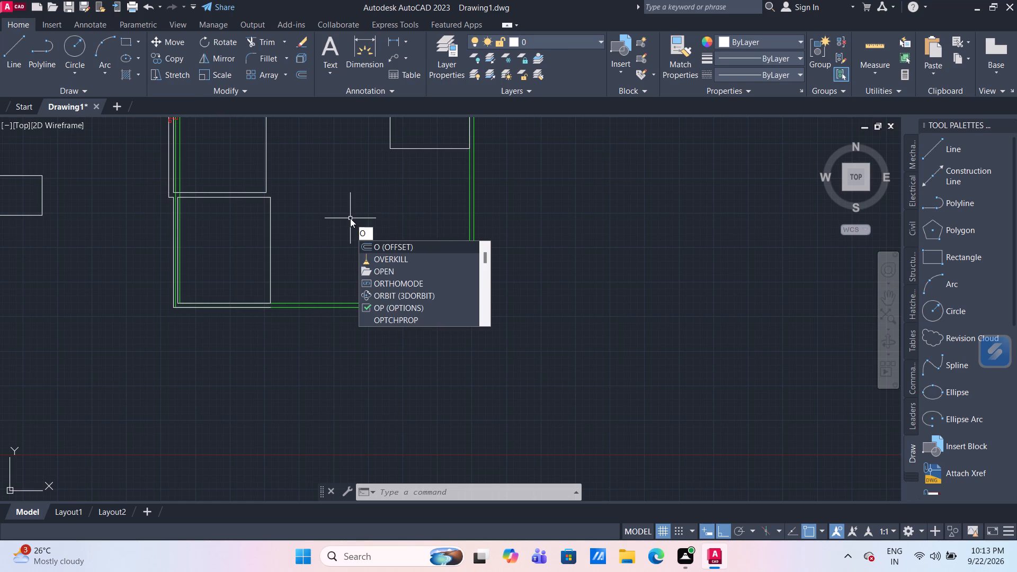
pyautogui.press('Return')
pyautogui.press('Return')
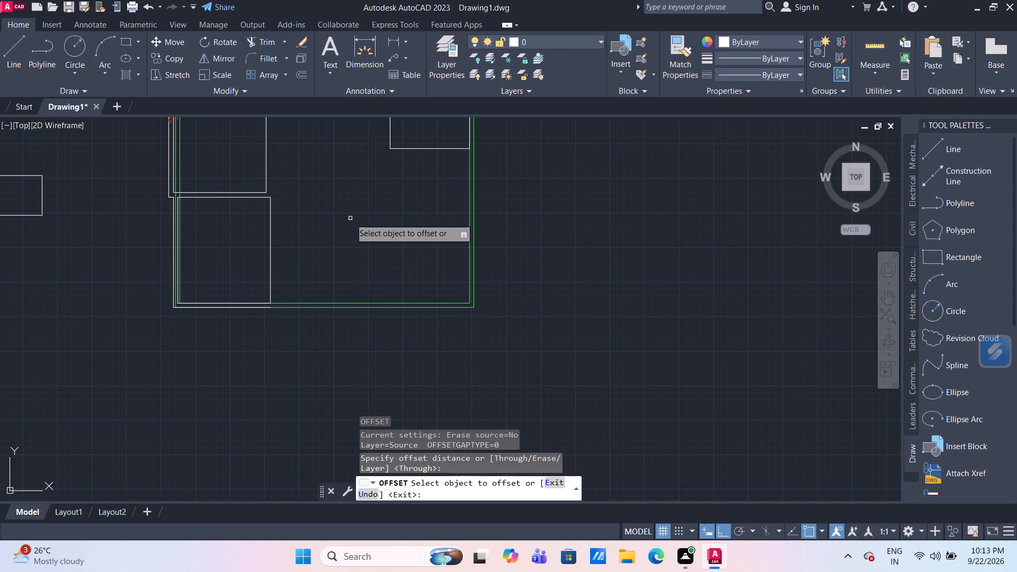
pyautogui.click(270, 242)
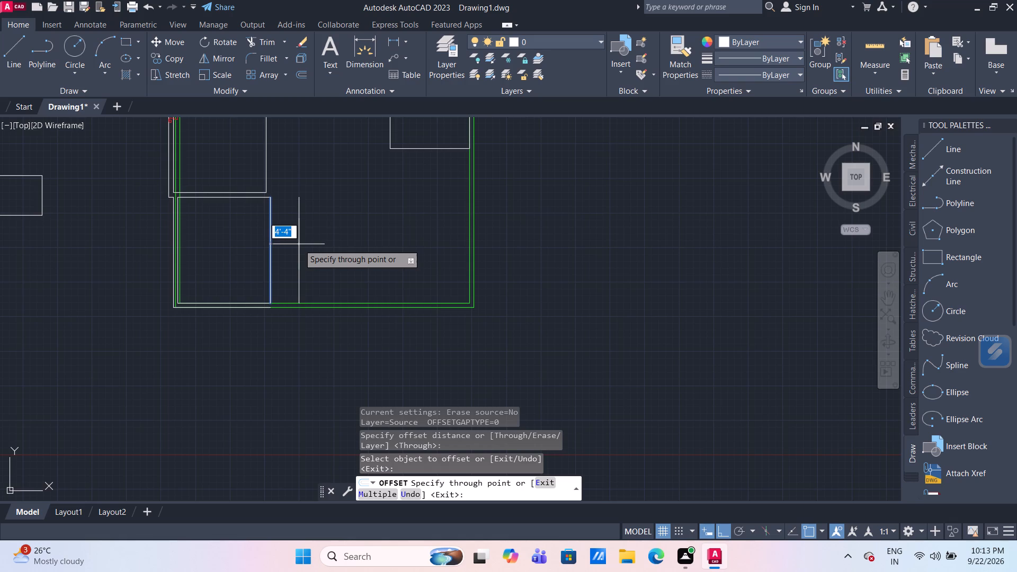
pyautogui.write('8"')
pyautogui.press('Return')
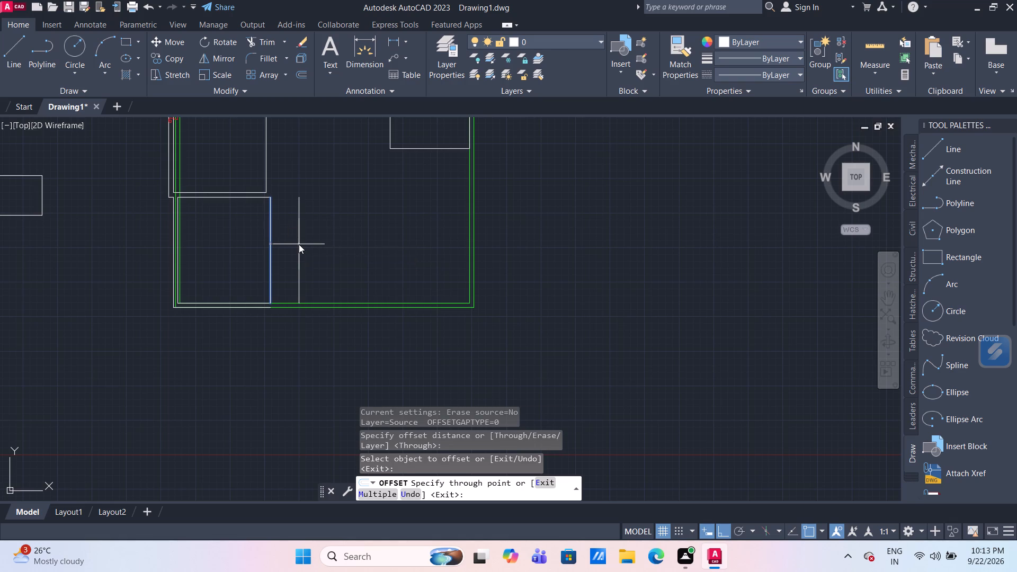
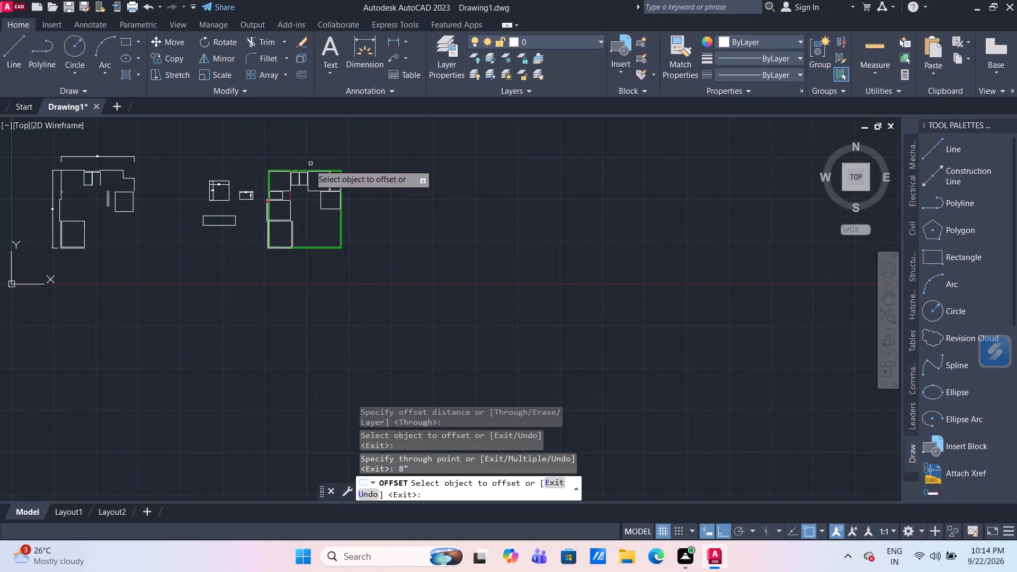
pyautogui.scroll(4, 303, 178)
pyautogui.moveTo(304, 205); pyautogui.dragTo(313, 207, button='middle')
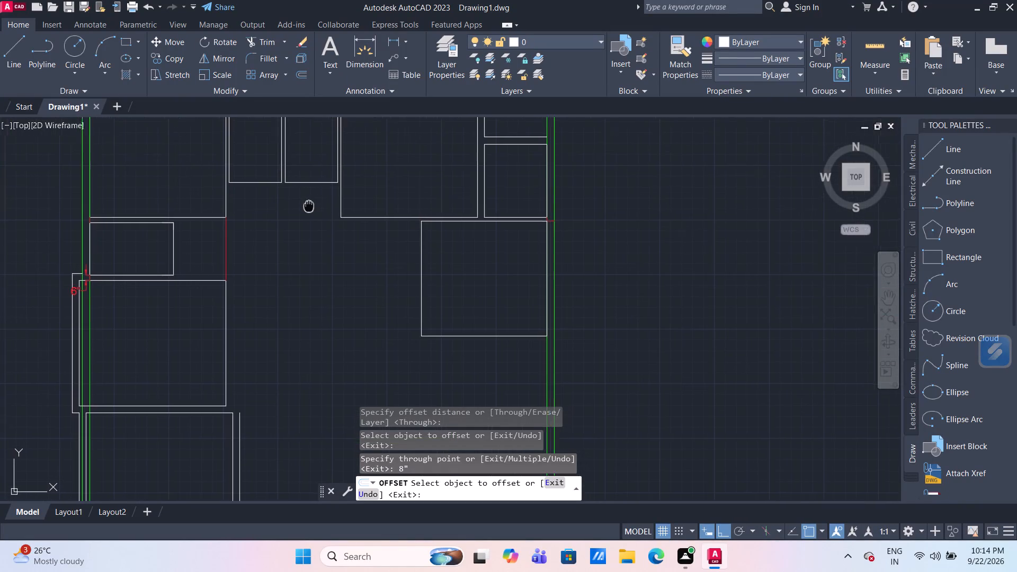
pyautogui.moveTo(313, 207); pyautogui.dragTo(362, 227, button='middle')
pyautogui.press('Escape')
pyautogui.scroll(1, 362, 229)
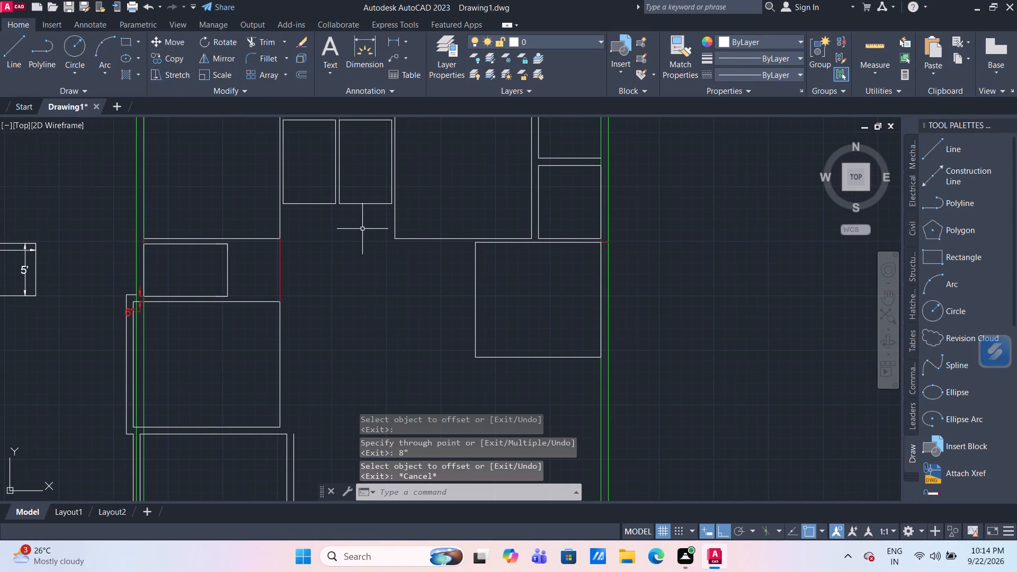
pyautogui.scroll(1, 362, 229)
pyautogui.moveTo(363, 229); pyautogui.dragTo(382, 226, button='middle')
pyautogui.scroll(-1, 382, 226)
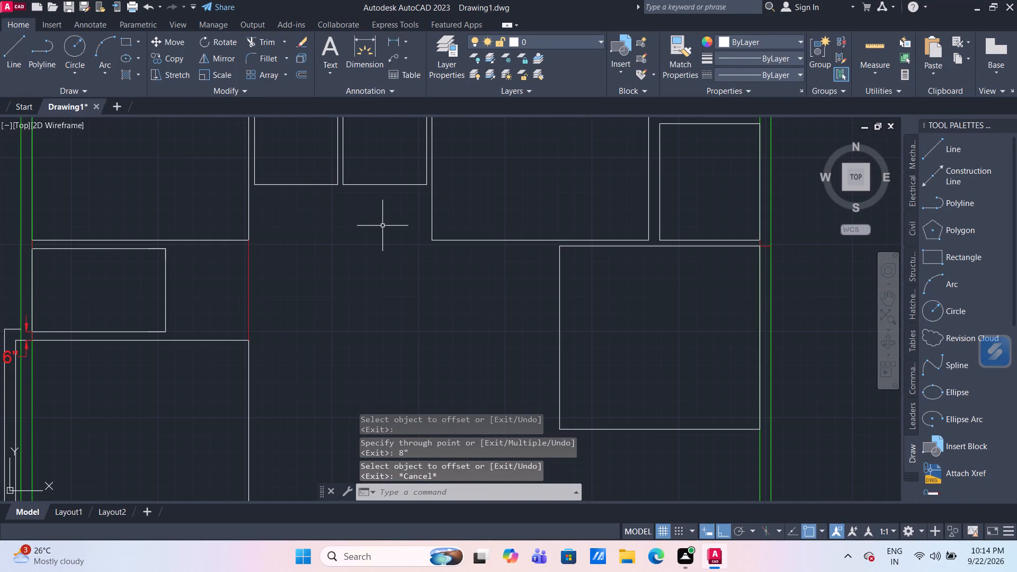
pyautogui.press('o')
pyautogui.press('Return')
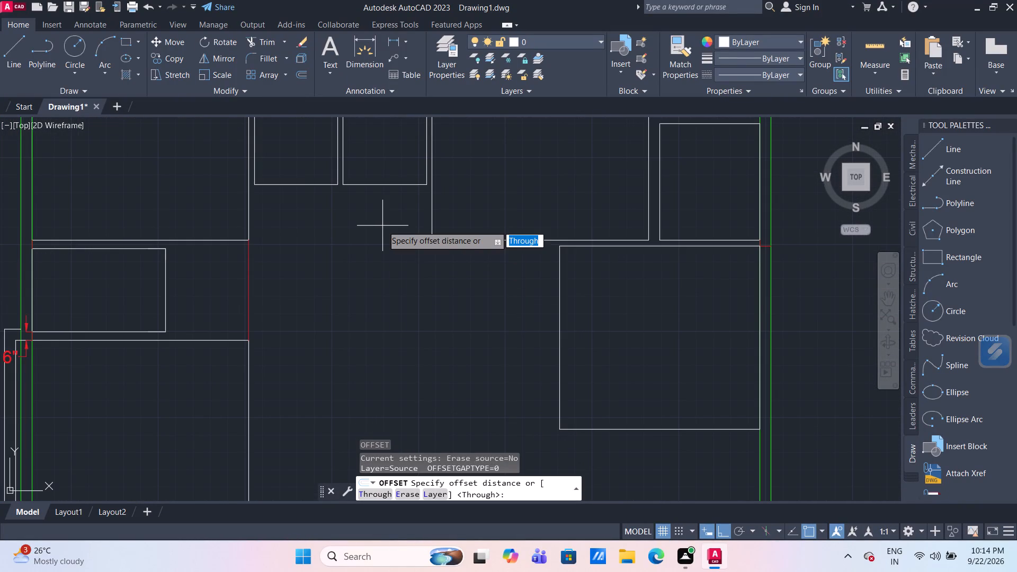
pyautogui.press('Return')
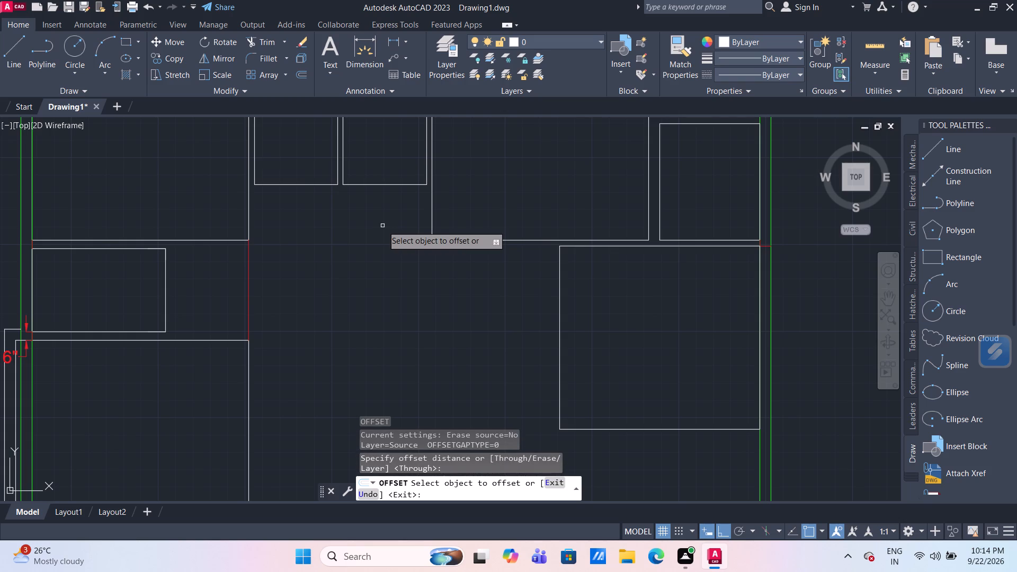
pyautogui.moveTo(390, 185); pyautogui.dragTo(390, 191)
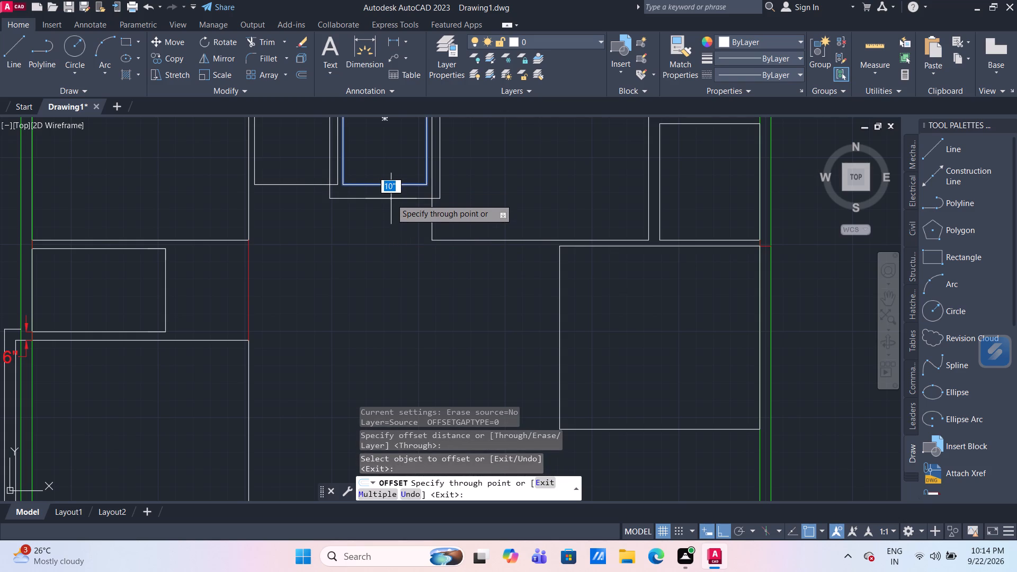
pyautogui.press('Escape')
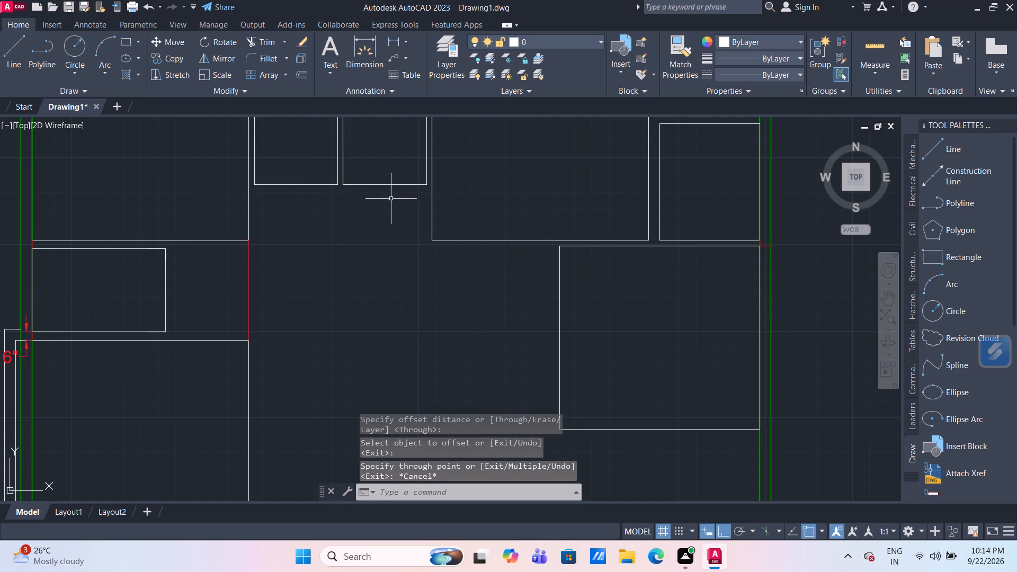
# Explode the two small side-by-side northern room rectangles into separate lines.
pyautogui.moveTo(373, 200); pyautogui.dragTo(369, 200)
pyautogui.click(312, 168)
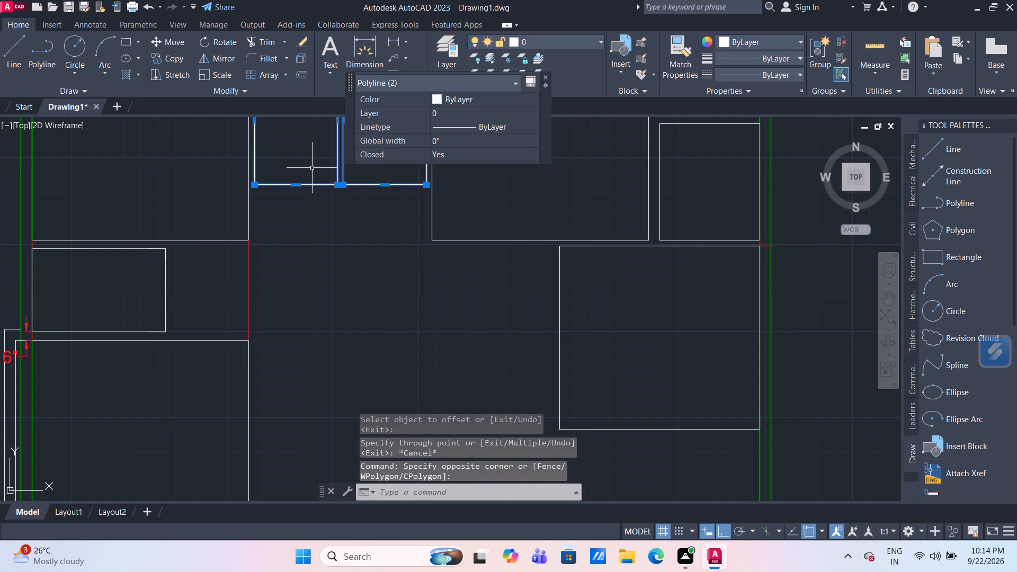
pyautogui.click(300, 58)
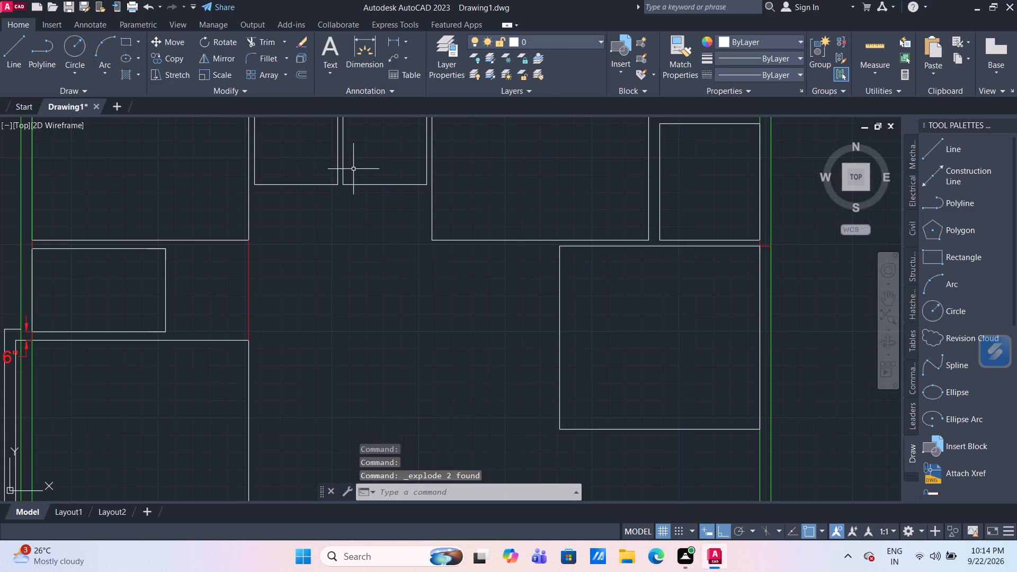
# Offset the south edges of the two small northern rooms 4" to the south.
pyautogui.press('o')
pyautogui.press('Return')
pyautogui.press('Return')
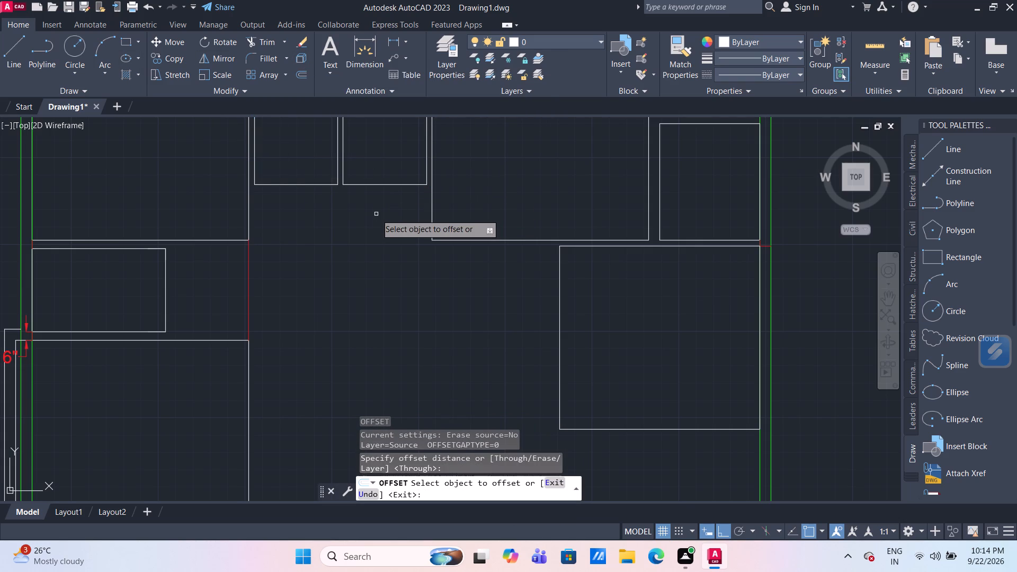
pyautogui.click(391, 184)
pyautogui.write('4"')
pyautogui.press('Return')
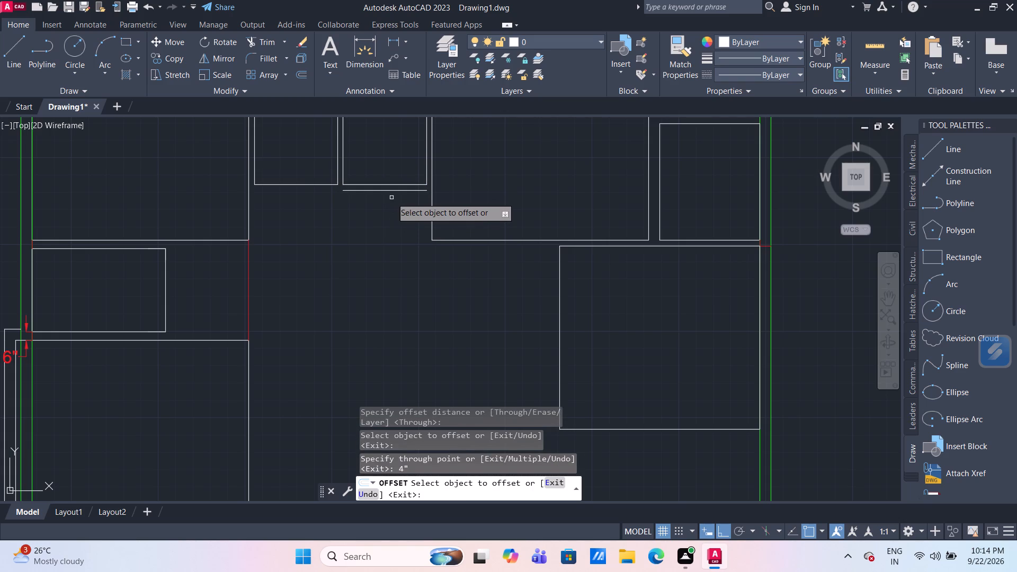
pyautogui.moveTo(300, 184); pyautogui.dragTo(302, 190)
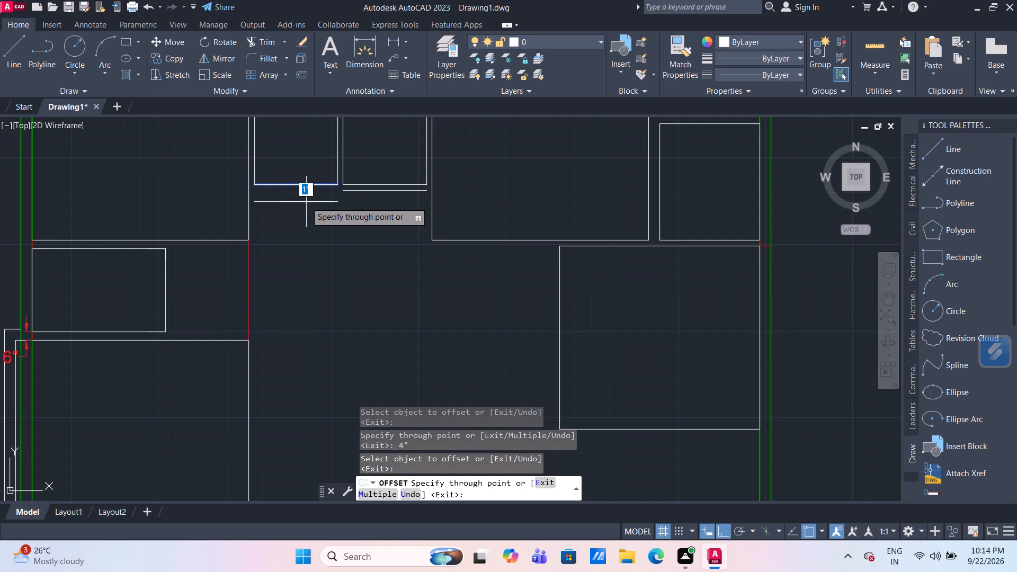
pyautogui.write('4"')
pyautogui.press('Return')
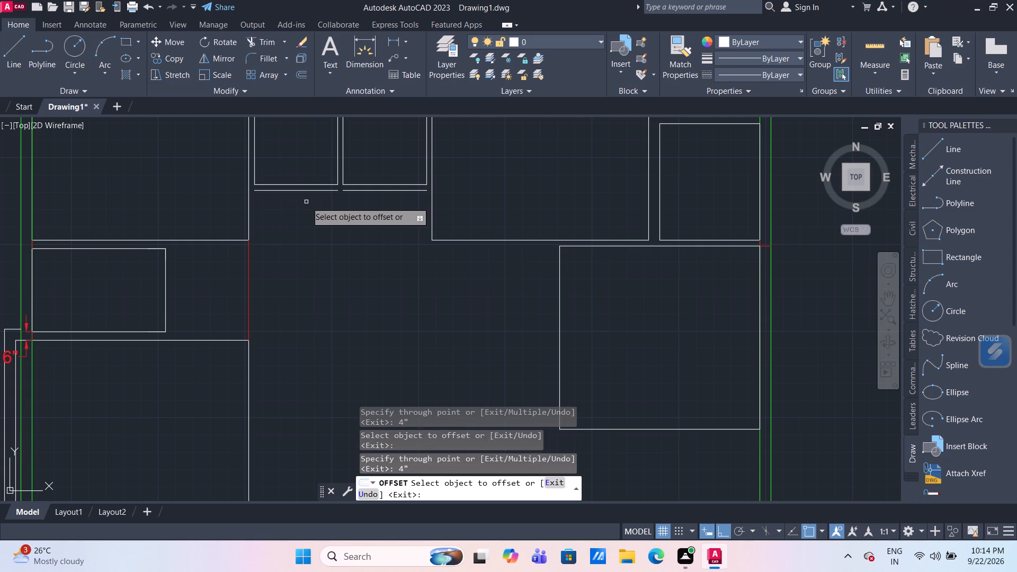
pyautogui.press('Escape')
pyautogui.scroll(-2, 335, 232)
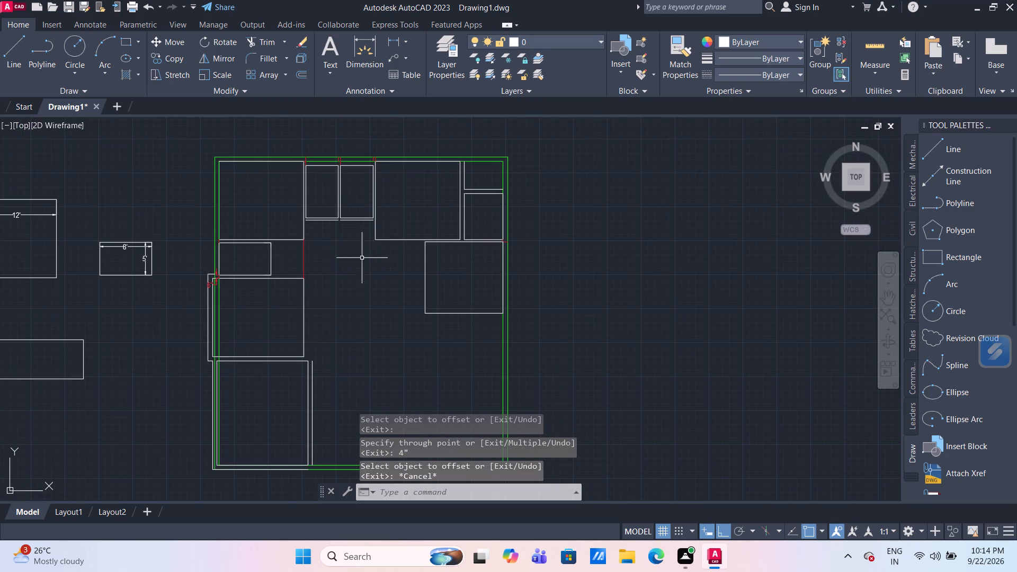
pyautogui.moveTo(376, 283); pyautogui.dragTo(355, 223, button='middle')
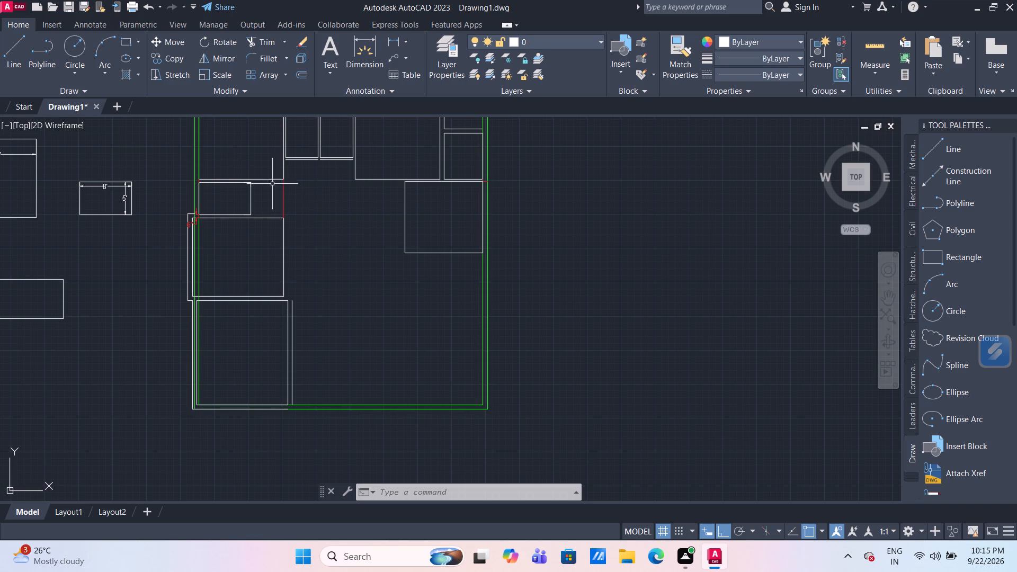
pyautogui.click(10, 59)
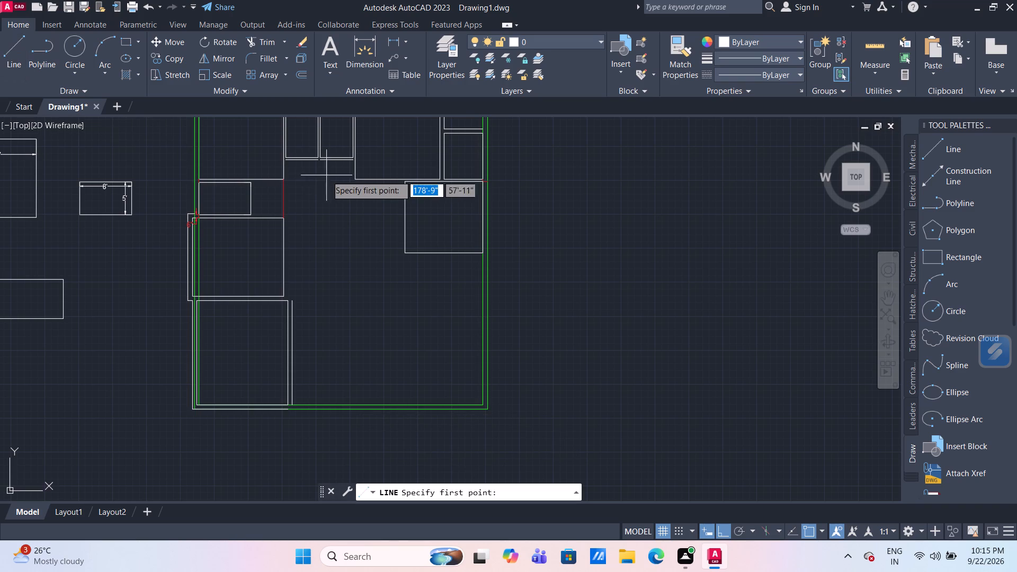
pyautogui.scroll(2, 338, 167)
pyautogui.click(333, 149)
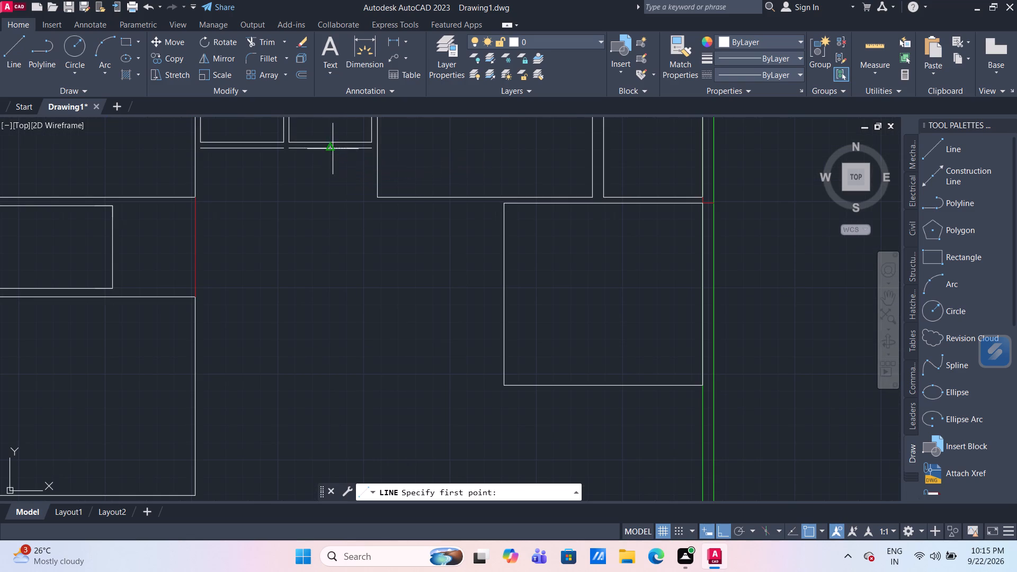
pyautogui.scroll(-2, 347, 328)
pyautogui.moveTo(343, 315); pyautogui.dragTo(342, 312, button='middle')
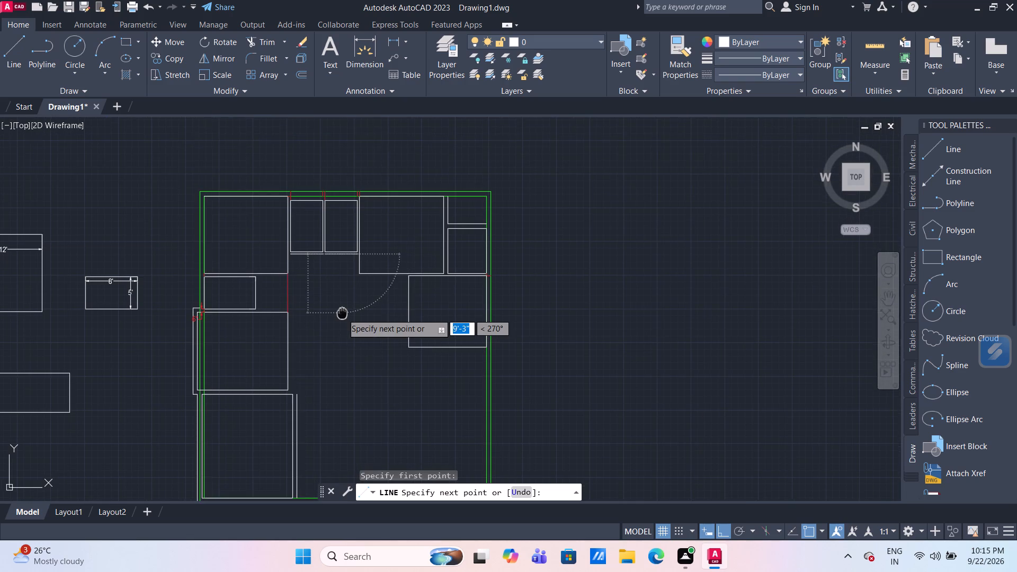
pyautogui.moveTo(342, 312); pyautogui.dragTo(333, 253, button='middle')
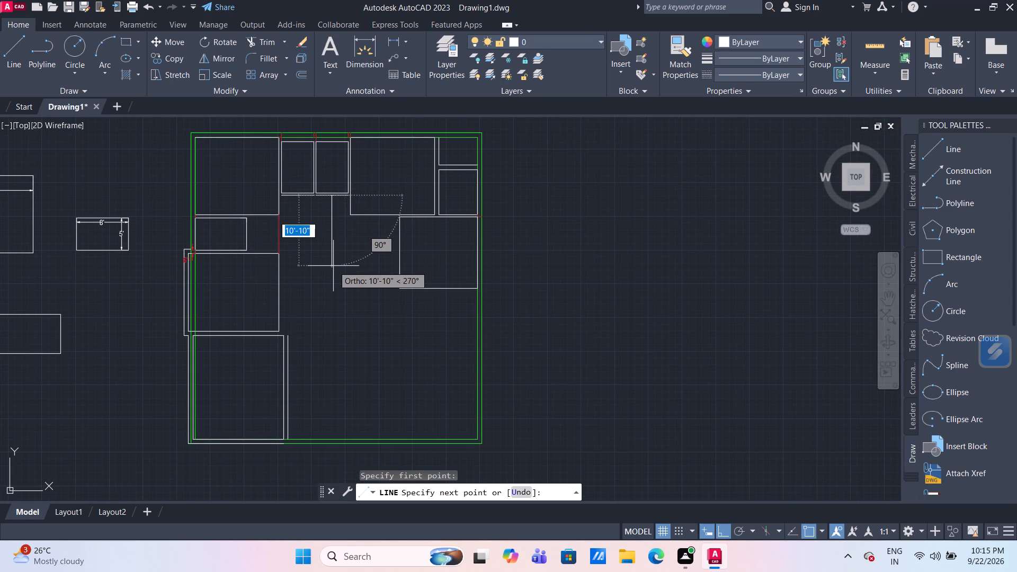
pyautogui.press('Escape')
# Explode the eastern room rectangle below the northeast rooms into separate lines.
pyautogui.scroll(1, 420, 326)
pyautogui.moveTo(420, 326); pyautogui.dragTo(389, 273, button='middle')
pyautogui.scroll(-1, 389, 273)
pyautogui.moveTo(398, 257); pyautogui.dragTo(396, 251)
pyautogui.click(355, 208)
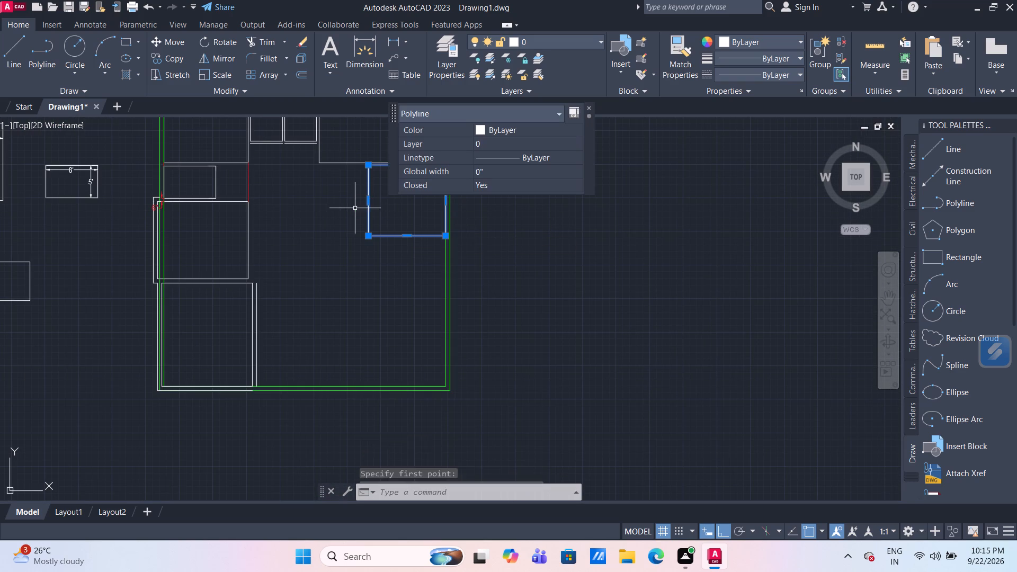
pyautogui.click(302, 57)
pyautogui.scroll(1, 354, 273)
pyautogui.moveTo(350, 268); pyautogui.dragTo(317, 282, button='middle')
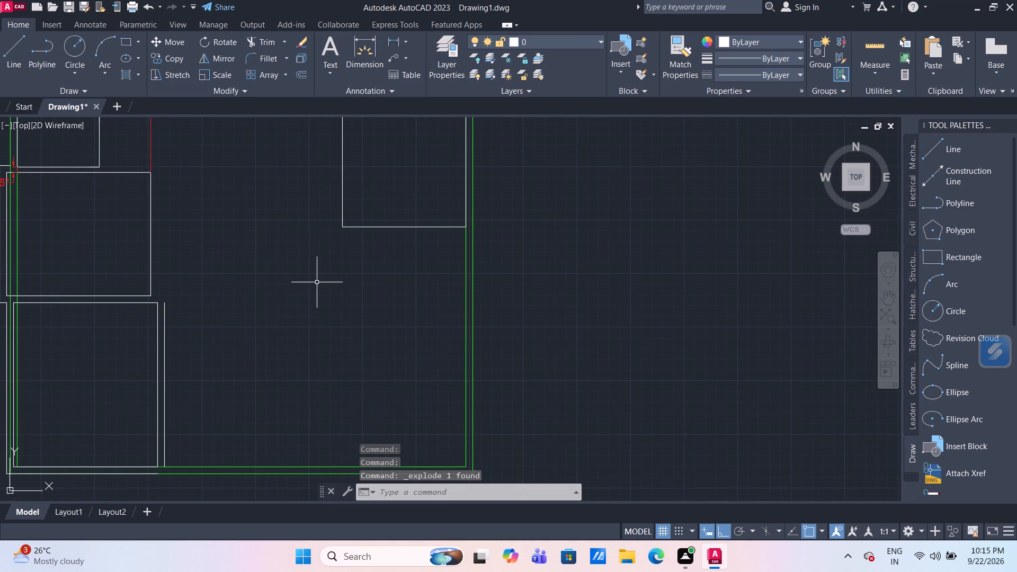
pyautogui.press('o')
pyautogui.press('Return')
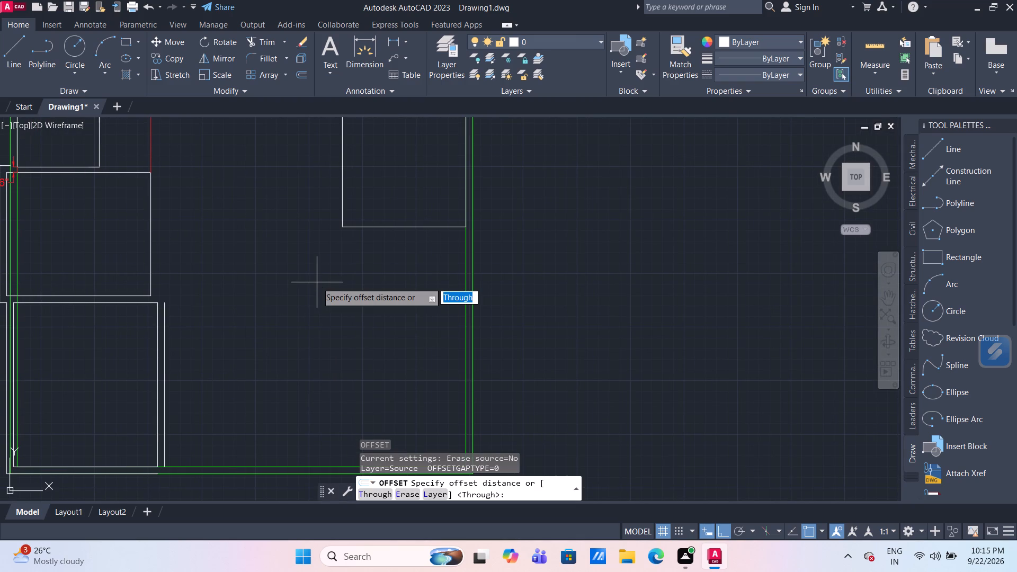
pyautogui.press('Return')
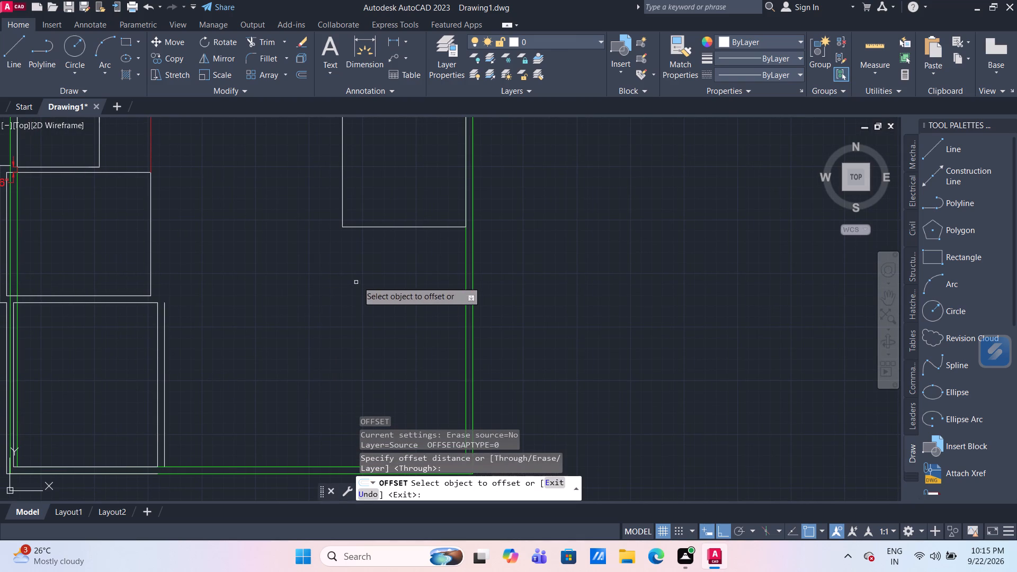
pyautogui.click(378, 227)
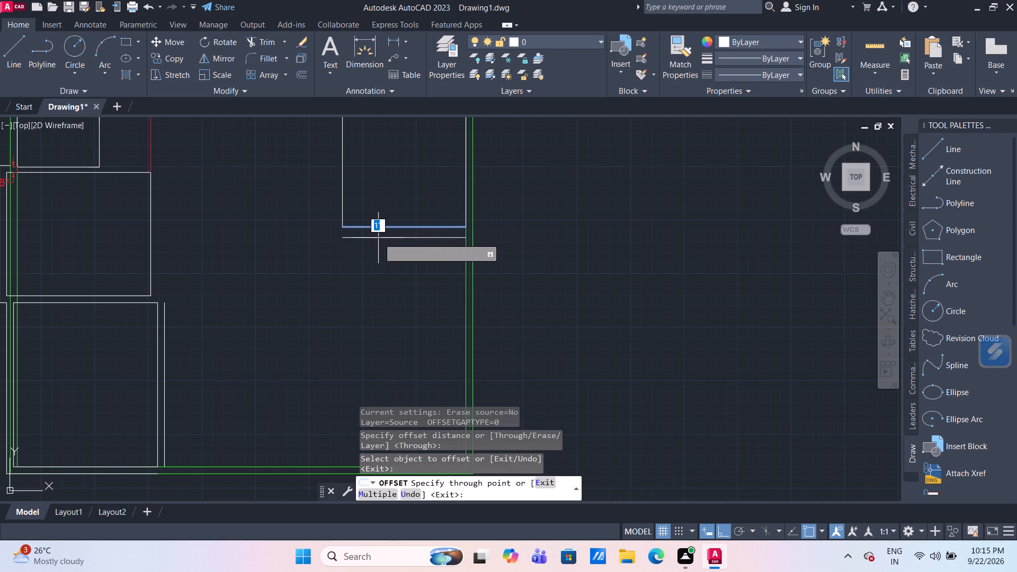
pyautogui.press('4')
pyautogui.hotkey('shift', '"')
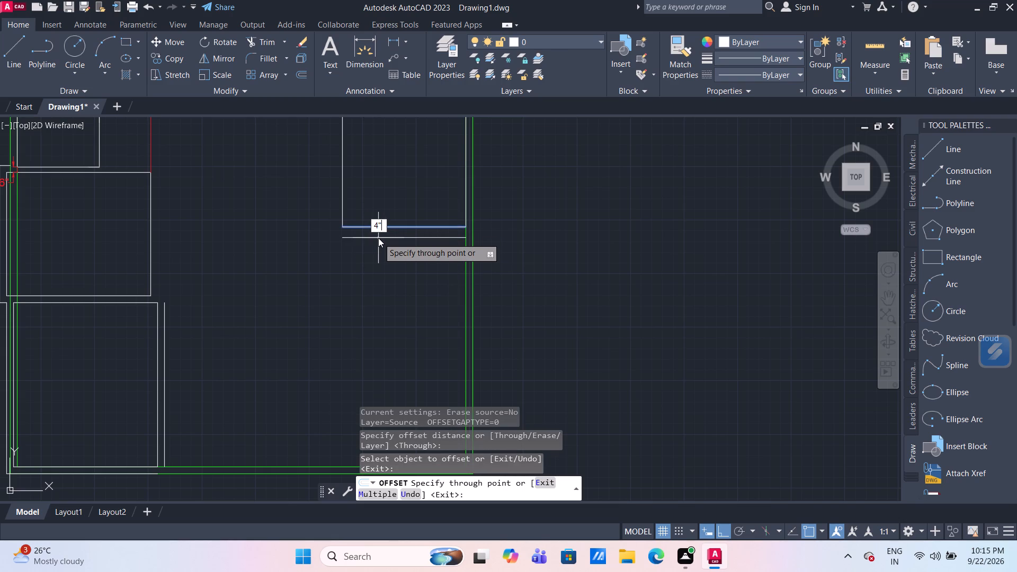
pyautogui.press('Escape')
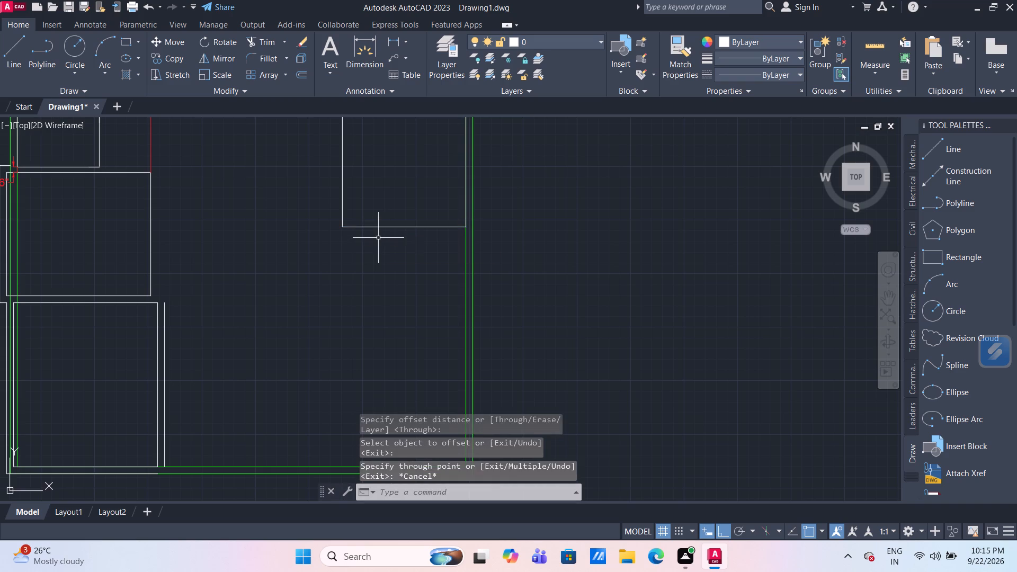
# Move the north, west and south edges of the eastern room below the northeast rooms 1" to the south.
pyautogui.scroll(-3, 378, 238)
pyautogui.scroll(2, 380, 230)
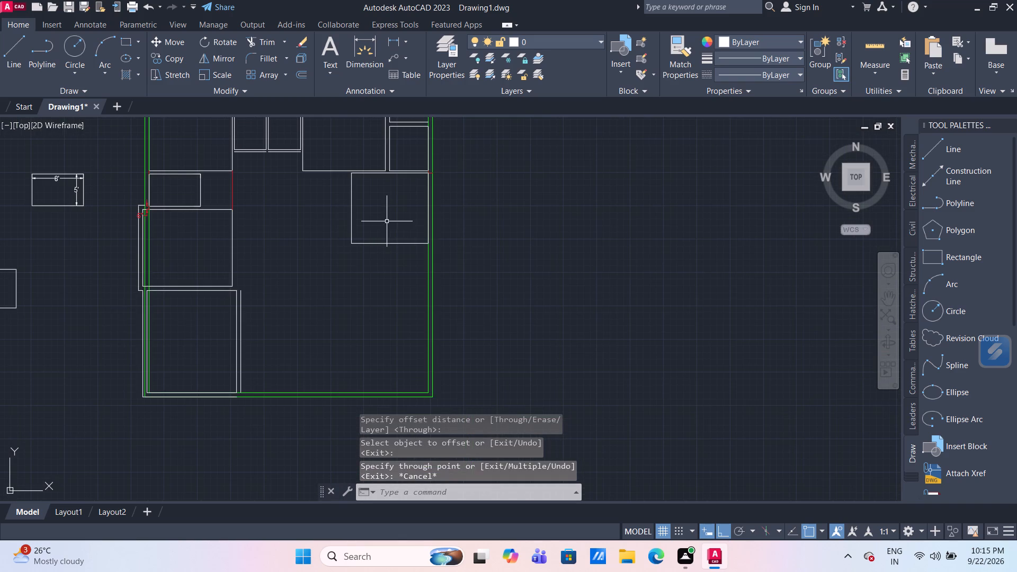
pyautogui.scroll(1, 387, 221)
pyautogui.moveTo(387, 221); pyautogui.dragTo(386, 253, button='middle')
pyautogui.scroll(-1, 386, 253)
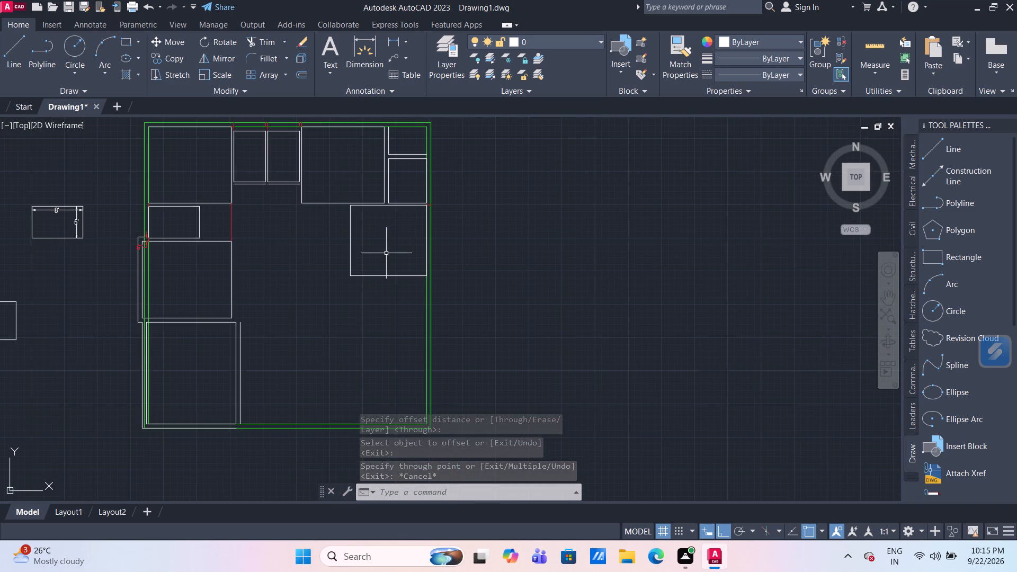
pyautogui.moveTo(394, 299); pyautogui.dragTo(386, 292, button='middle')
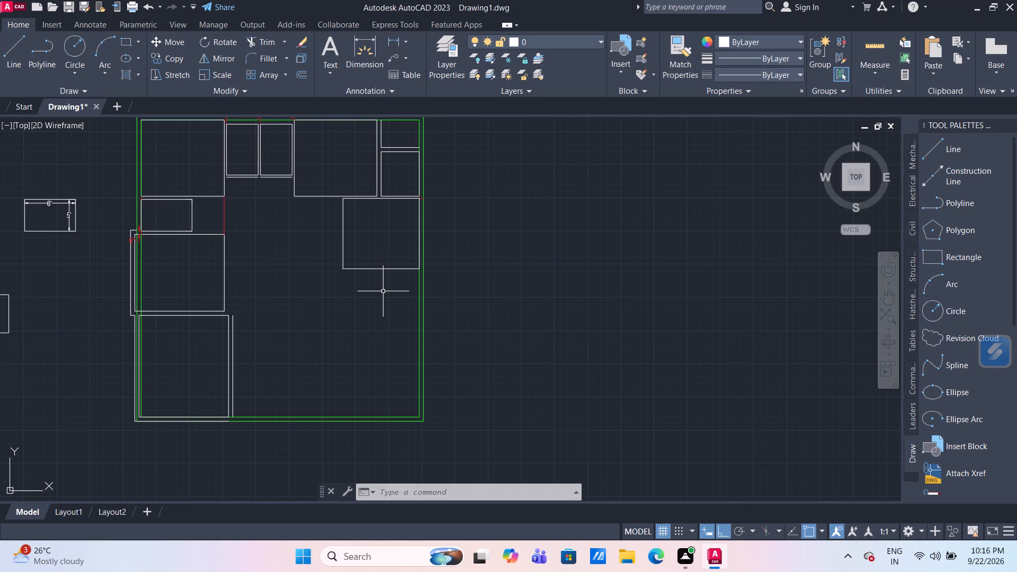
pyautogui.click(373, 289)
pyautogui.click(330, 246)
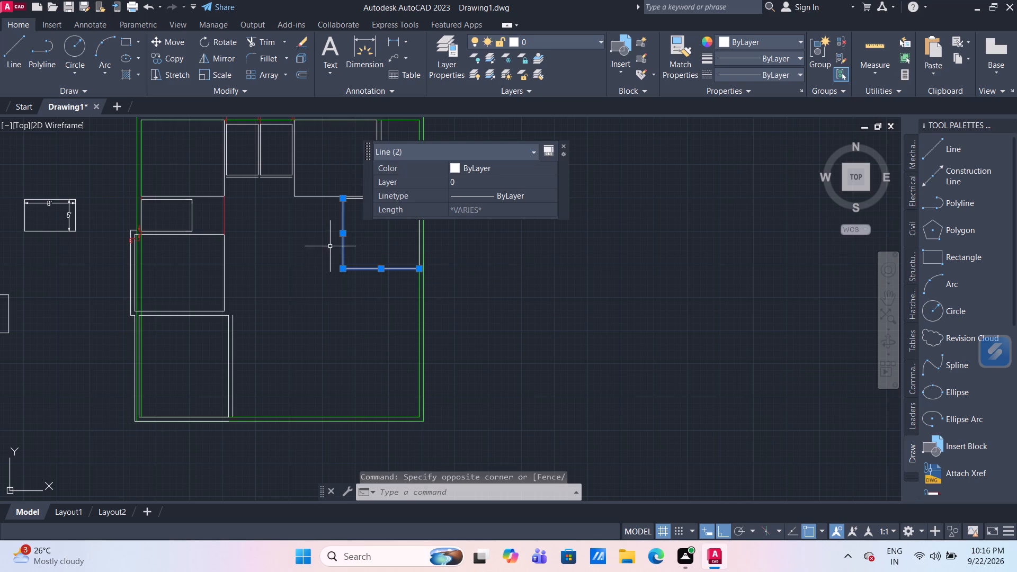
pyautogui.scroll(1, 371, 246)
pyautogui.moveTo(371, 246); pyautogui.dragTo(352, 361, button='middle')
pyautogui.scroll(2, 375, 325)
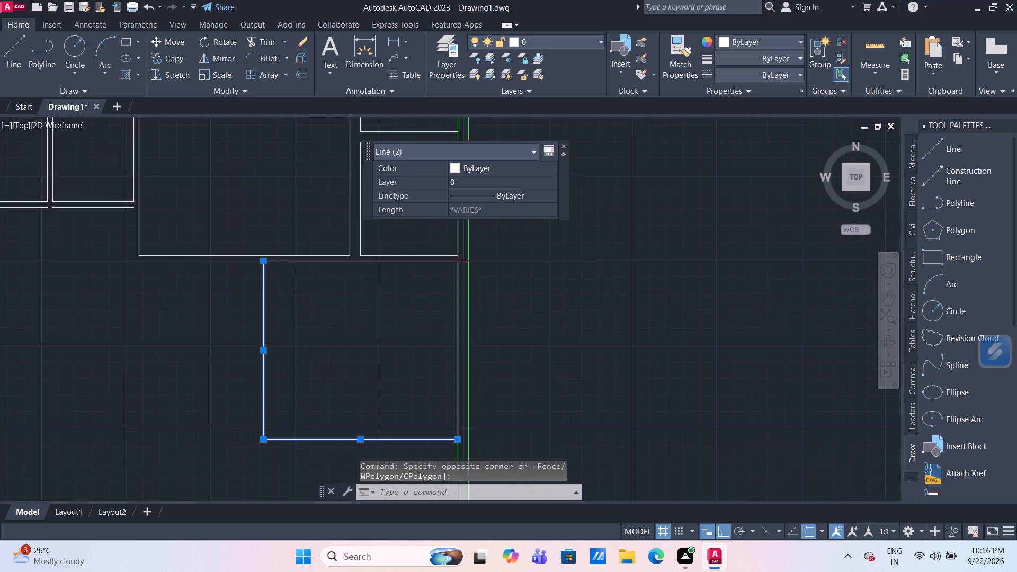
pyautogui.moveTo(370, 322); pyautogui.dragTo(350, 379, button='middle')
pyautogui.click(264, 306)
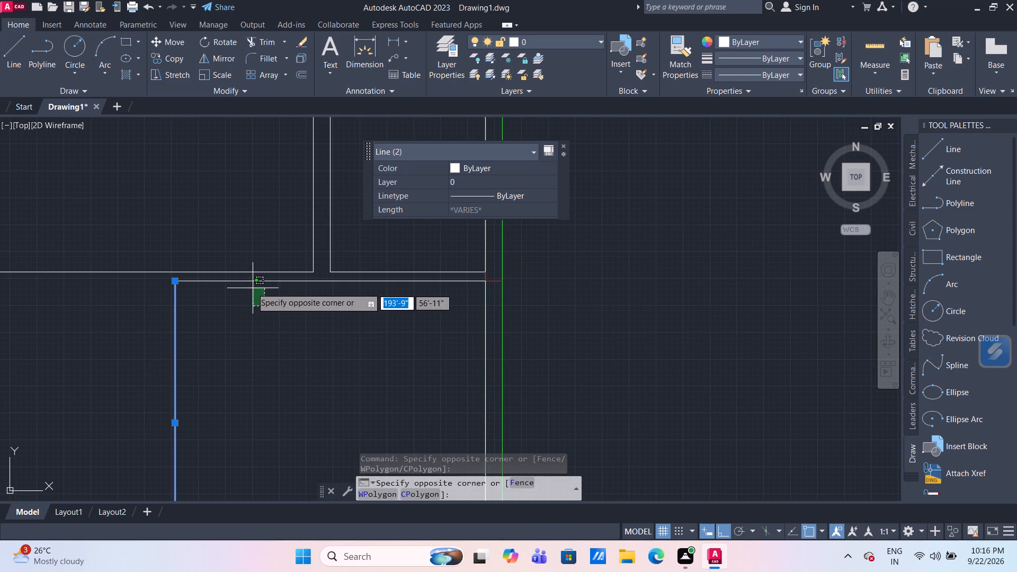
pyautogui.click(248, 278)
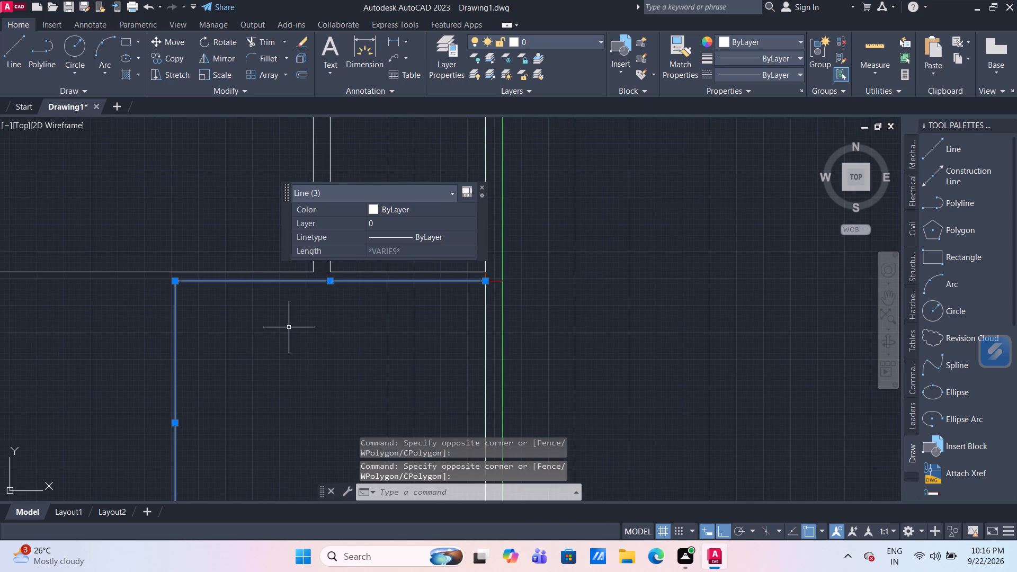
pyautogui.press('m')
pyautogui.press('Return')
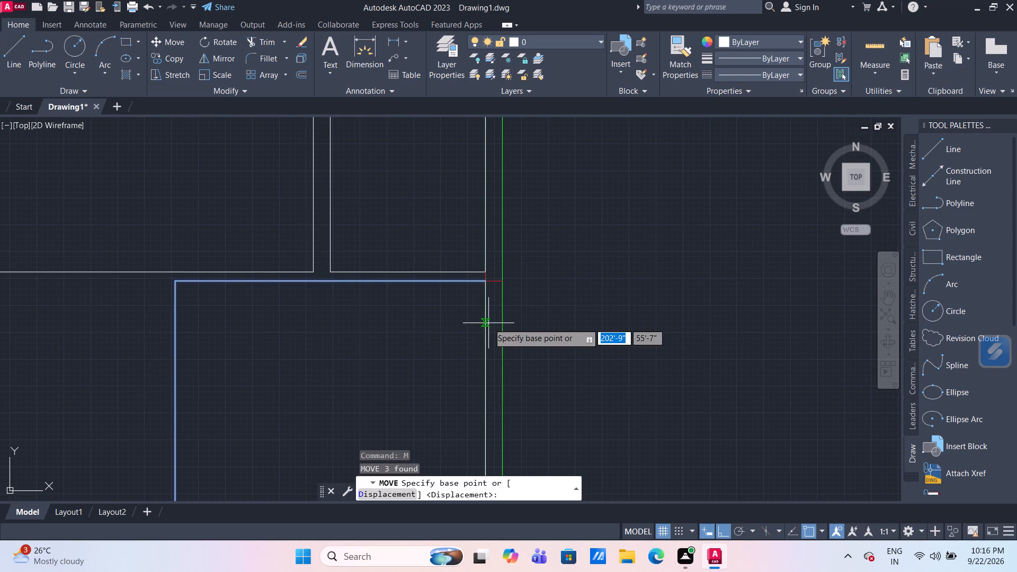
pyautogui.scroll(3, 488, 297)
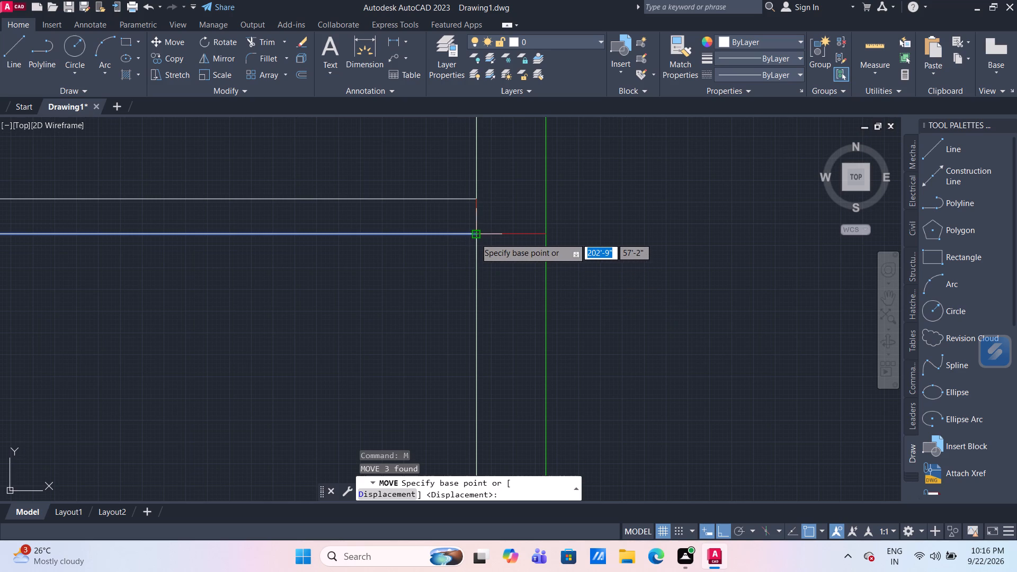
pyautogui.click(475, 238)
pyautogui.write('1"')
pyautogui.press('Return')
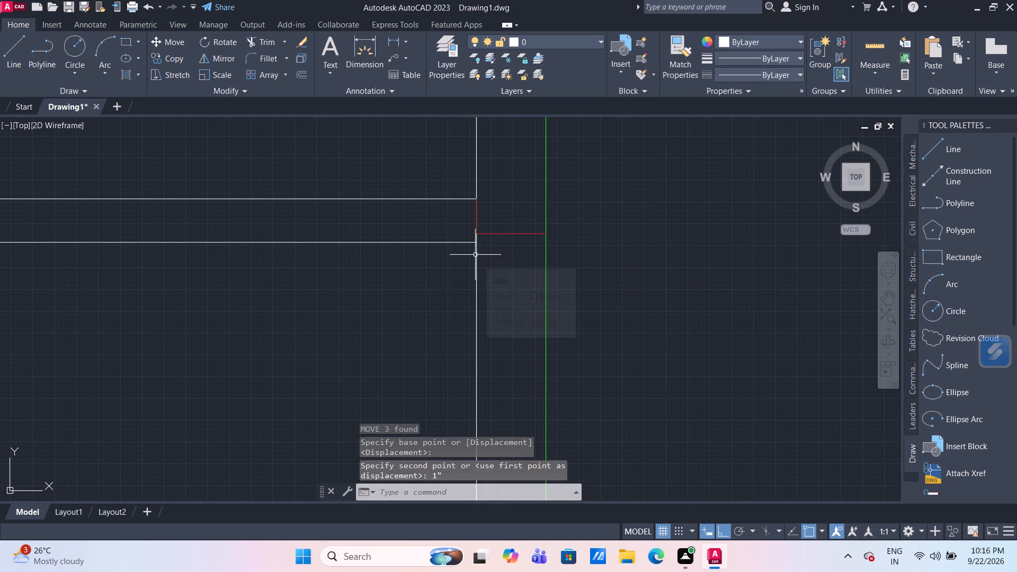
# Move the eastern room's east edge south so its upper end meets the shifted north edge's corner.
pyautogui.scroll(3, 490, 233)
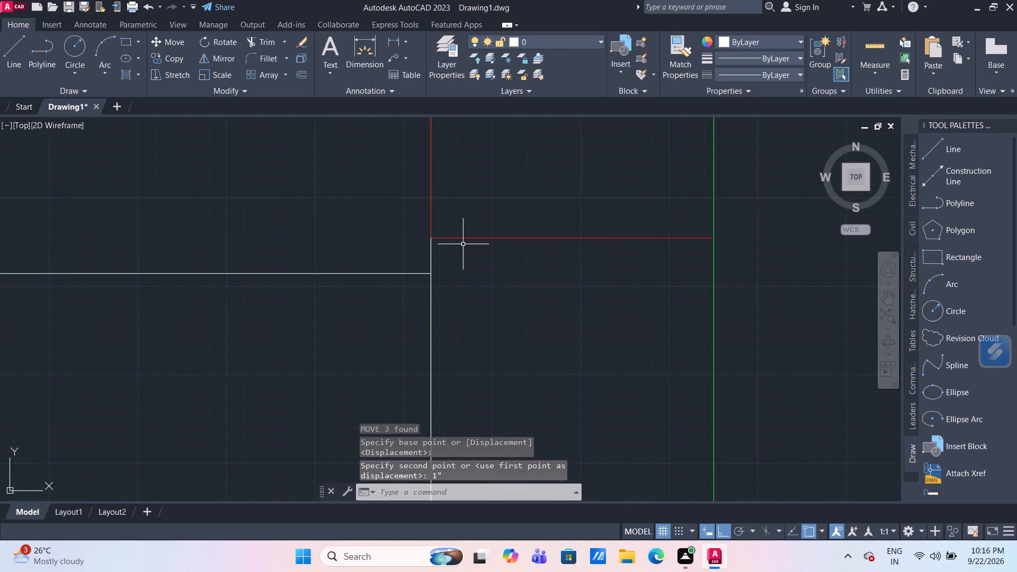
pyautogui.scroll(3, 460, 244)
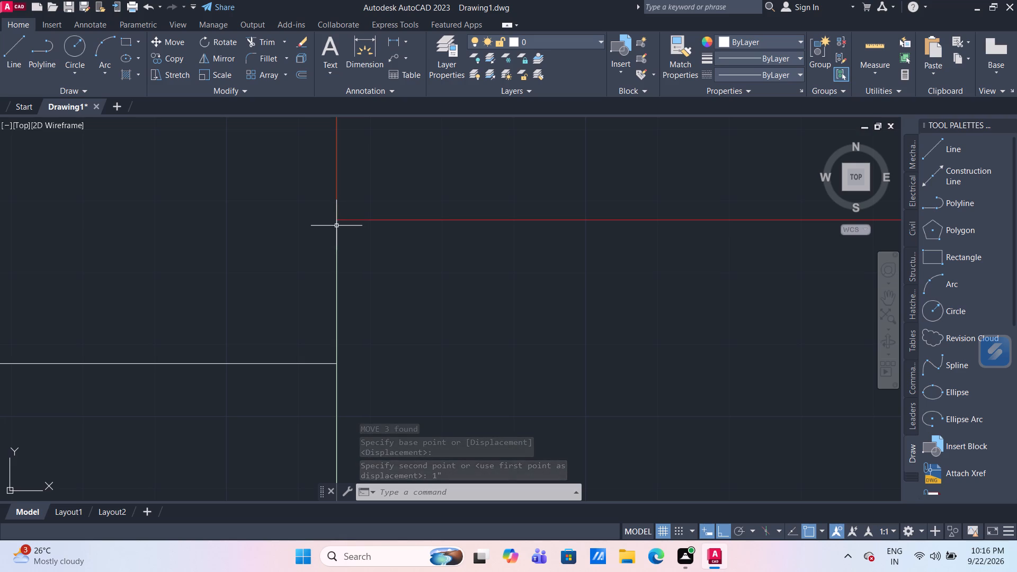
pyautogui.click(336, 226)
pyautogui.scroll(-3, 370, 264)
pyautogui.scroll(-3, 426, 339)
pyautogui.moveTo(452, 358); pyautogui.dragTo(452, 351, button='middle')
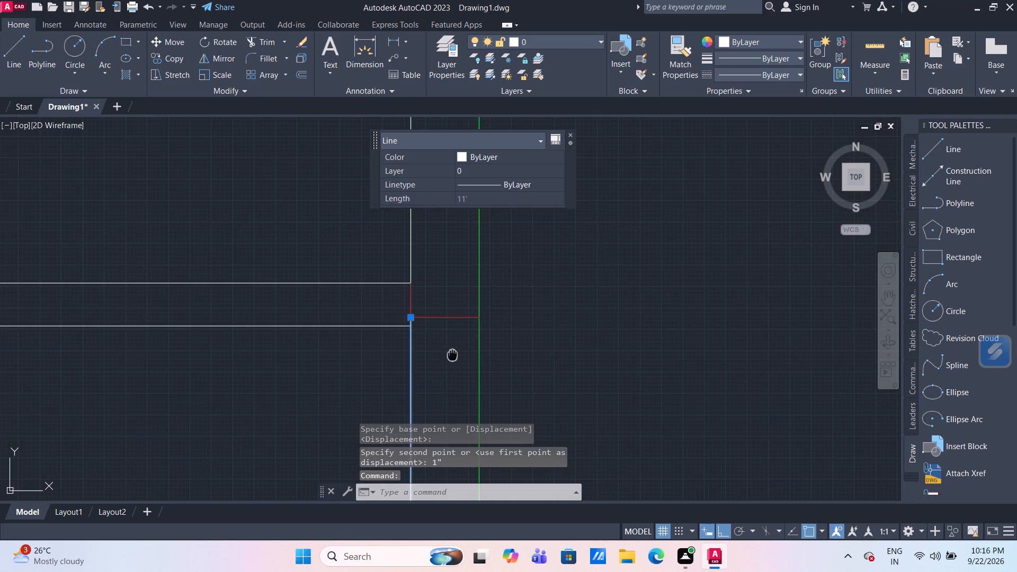
pyautogui.moveTo(452, 351); pyautogui.dragTo(434, 263, button='middle')
pyautogui.scroll(-3, 434, 263)
pyautogui.moveTo(507, 327); pyautogui.dragTo(481, 254, button='middle')
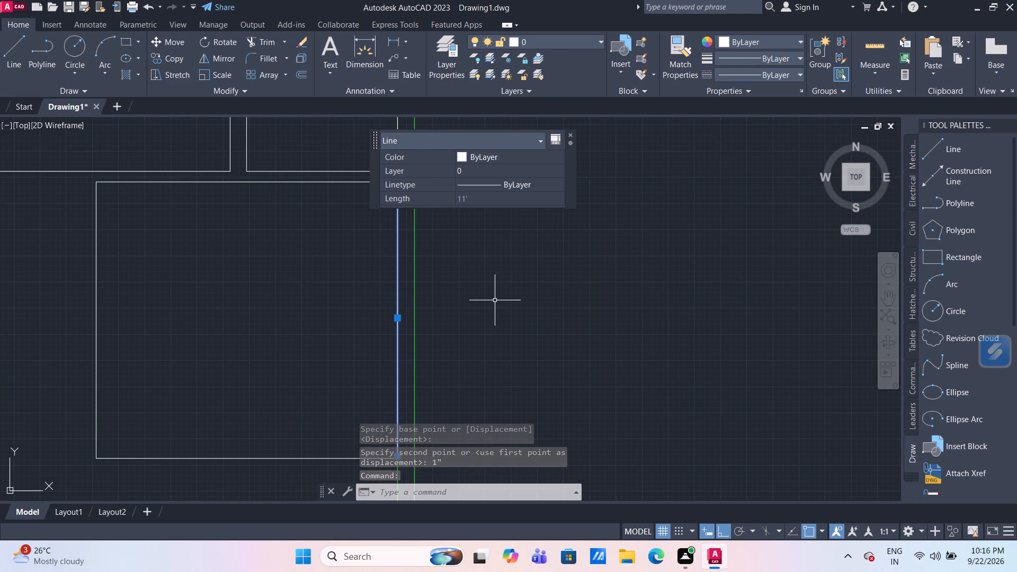
pyautogui.press('m')
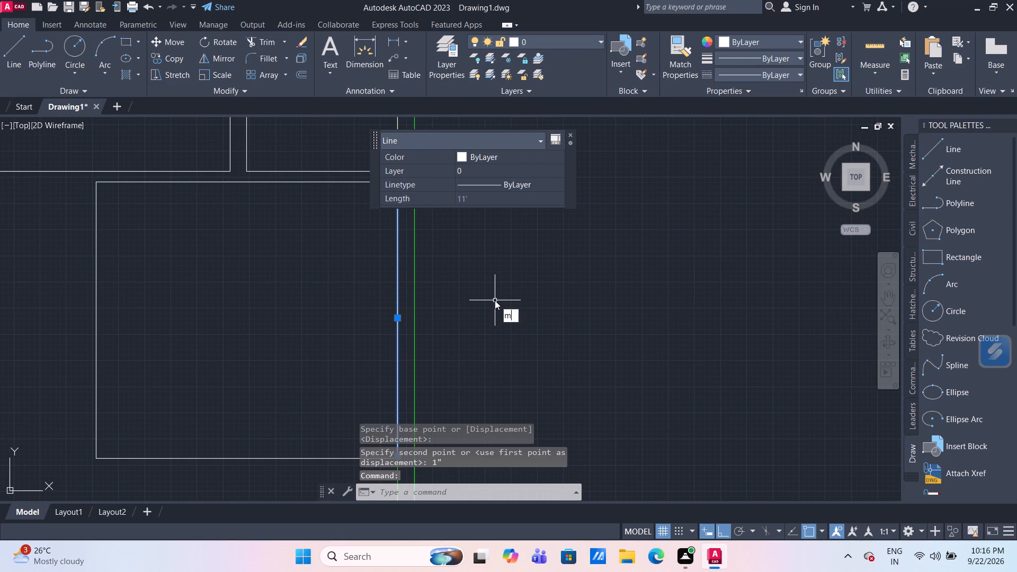
pyautogui.press('Return')
pyautogui.scroll(3, 374, 177)
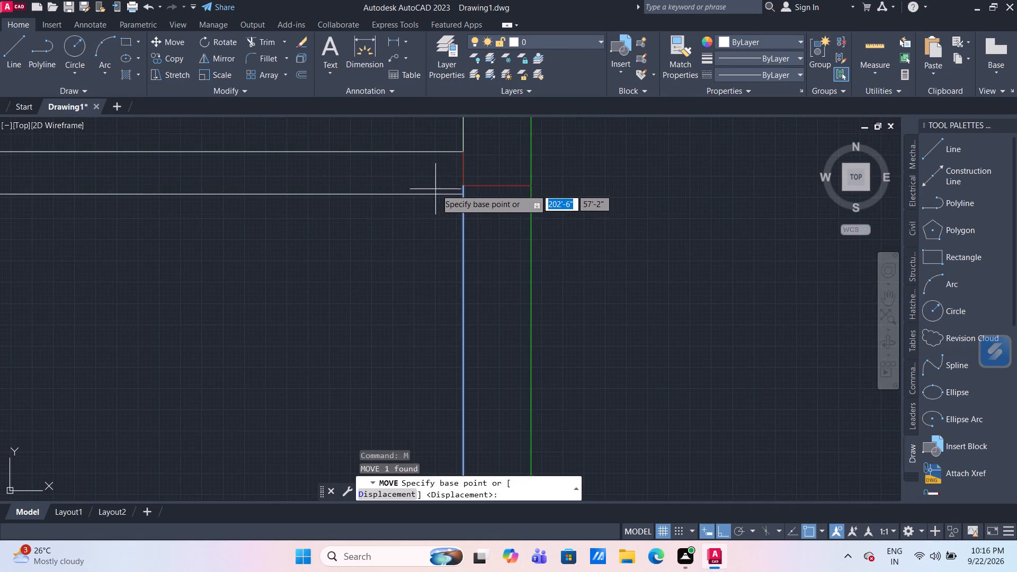
pyautogui.scroll(3, 448, 184)
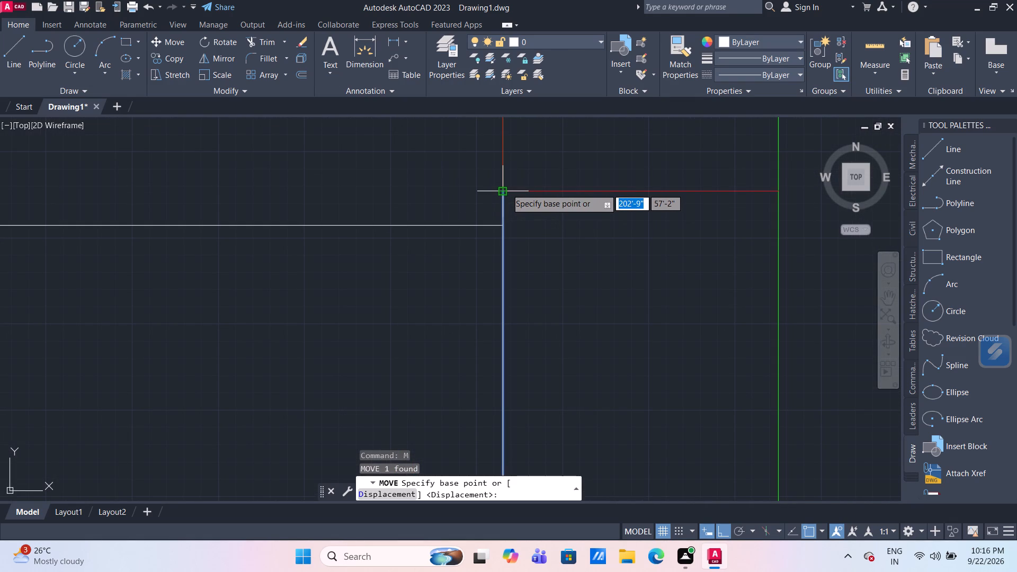
pyautogui.click(506, 189)
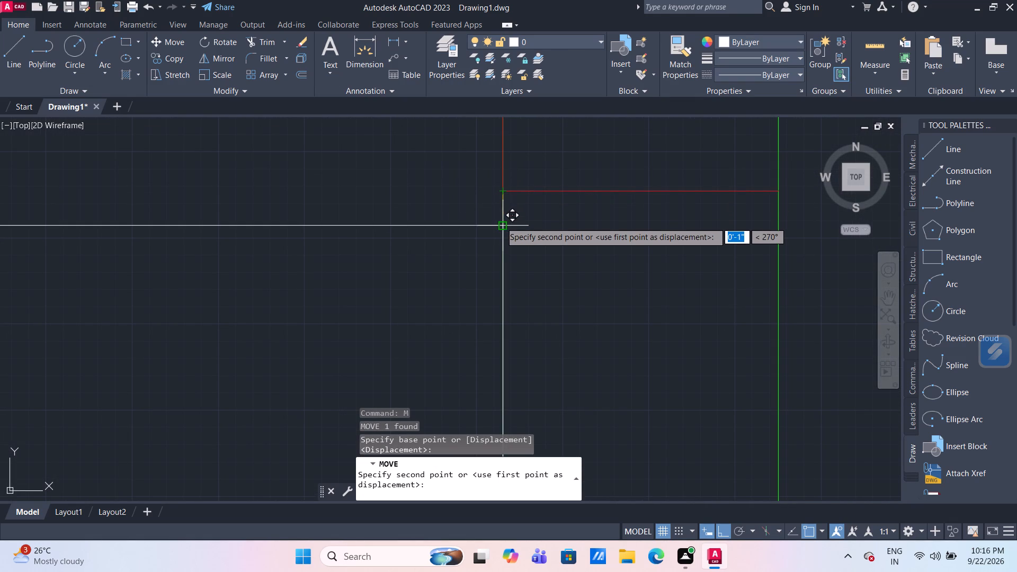
pyautogui.click(501, 222)
pyautogui.press('Escape')
# Delete the two red helper lines at the eastern room's northeast corner.
pyautogui.scroll(-1, 568, 204)
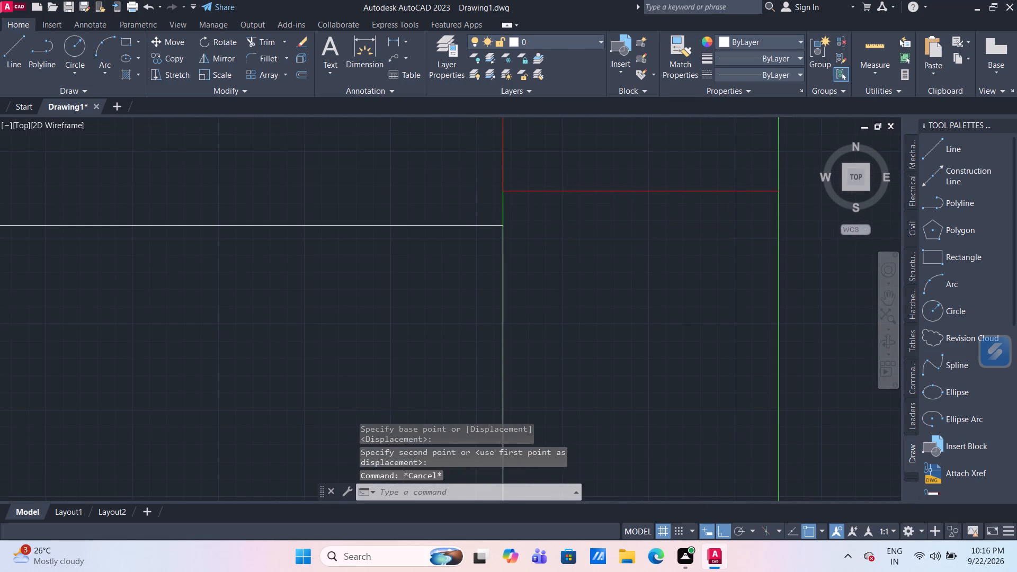
pyautogui.scroll(-1, 568, 204)
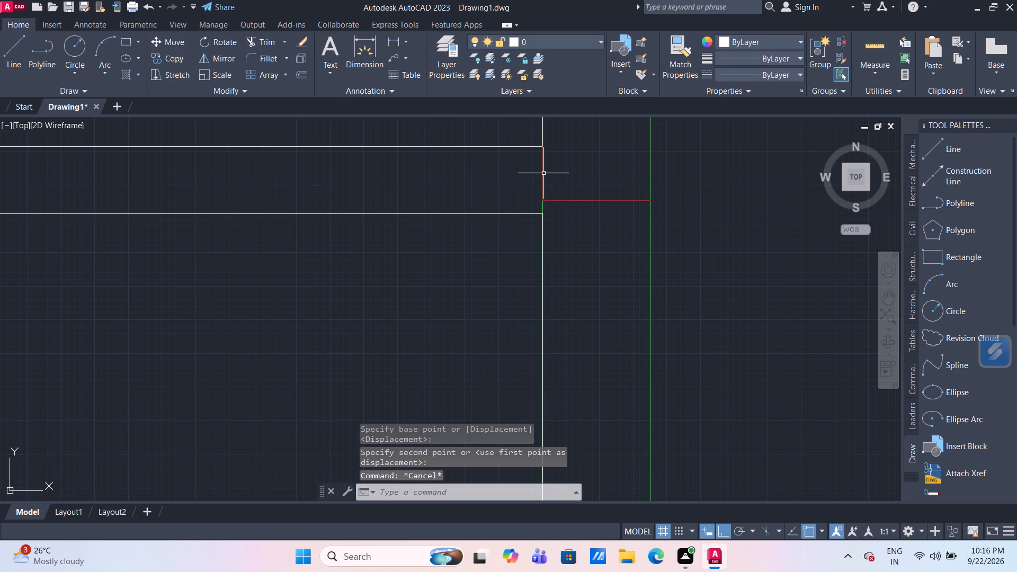
pyautogui.click(543, 173)
pyautogui.click(581, 200)
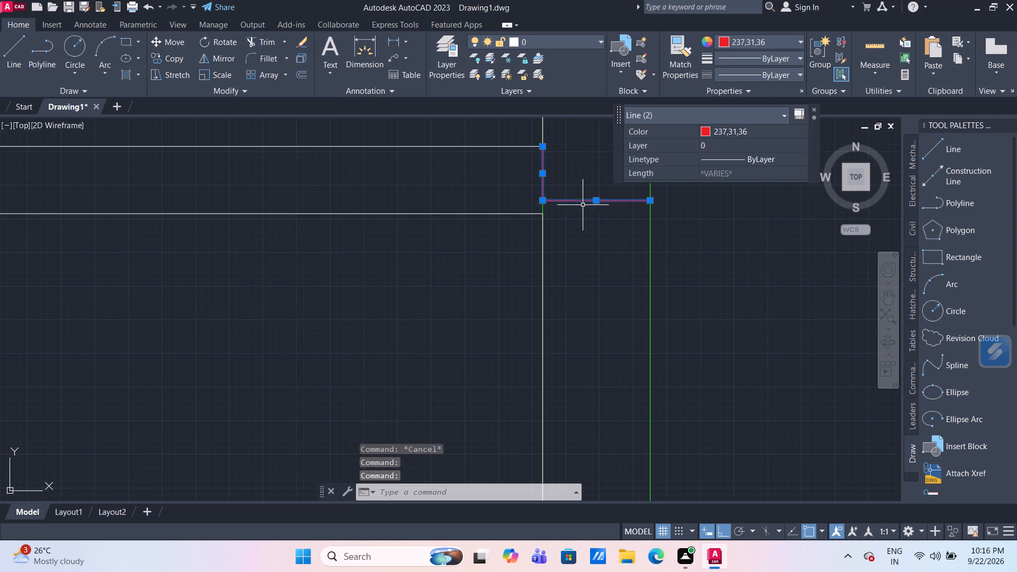
pyautogui.press('Delete')
# Offset the eastern room's south edge 5" to the south.
pyautogui.scroll(-4, 591, 233)
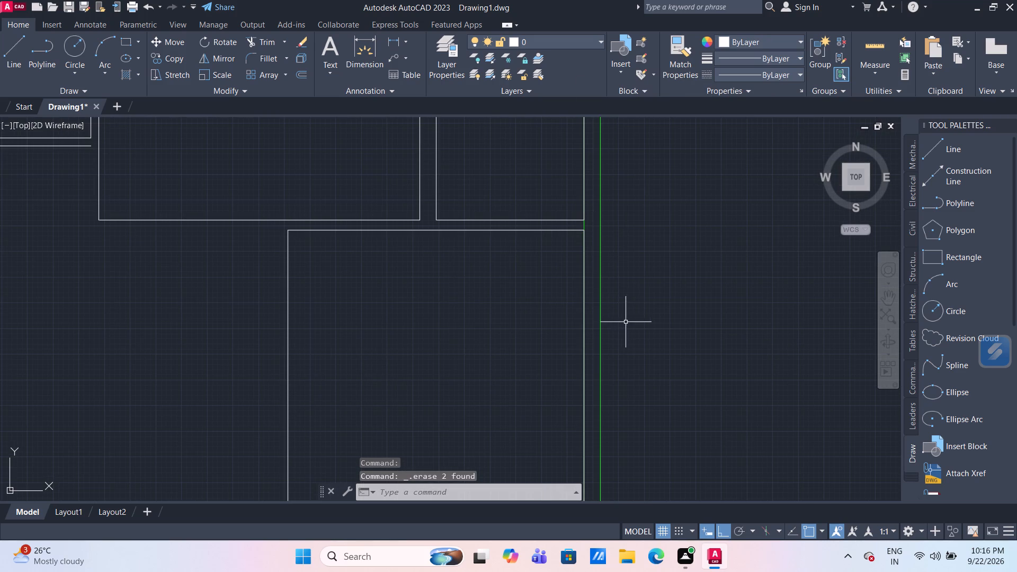
pyautogui.scroll(-2, 675, 337)
pyautogui.moveTo(680, 343); pyautogui.dragTo(650, 221, button='middle')
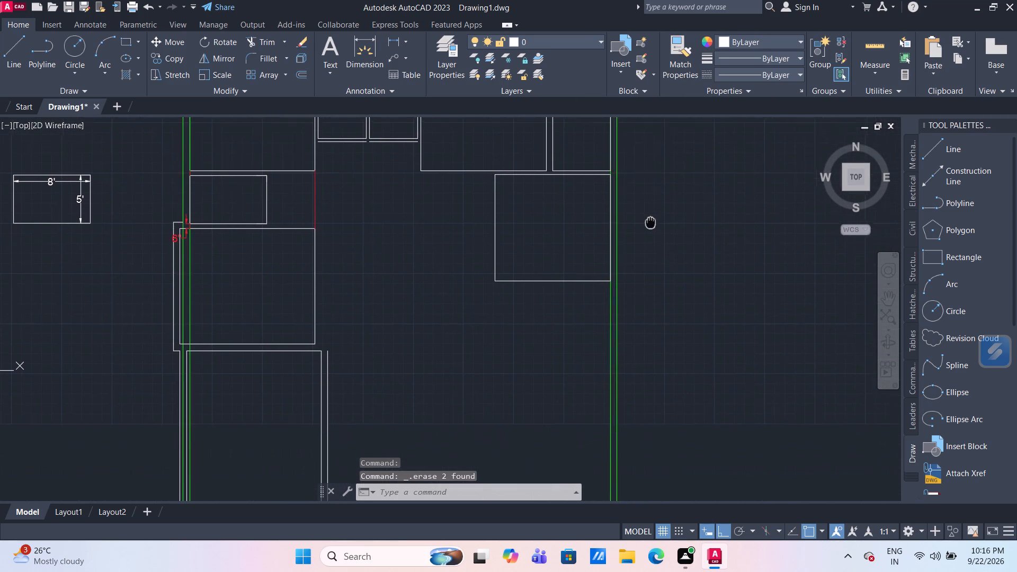
pyautogui.moveTo(650, 221); pyautogui.dragTo(650, 225, button='middle')
pyautogui.scroll(1, 557, 327)
pyautogui.moveTo(555, 320); pyautogui.dragTo(543, 298, button='middle')
pyautogui.scroll(-1, 543, 298)
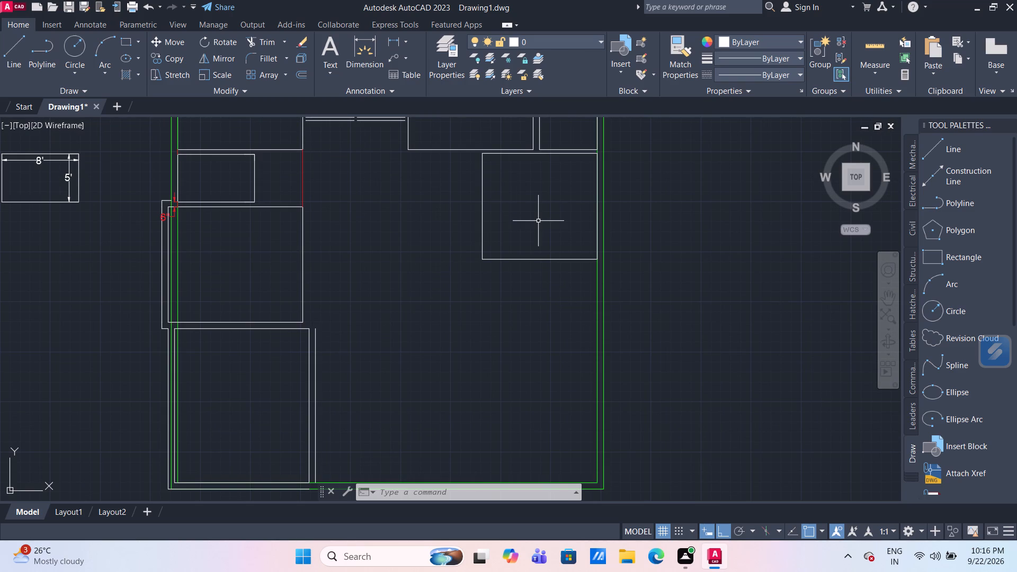
pyautogui.press('o')
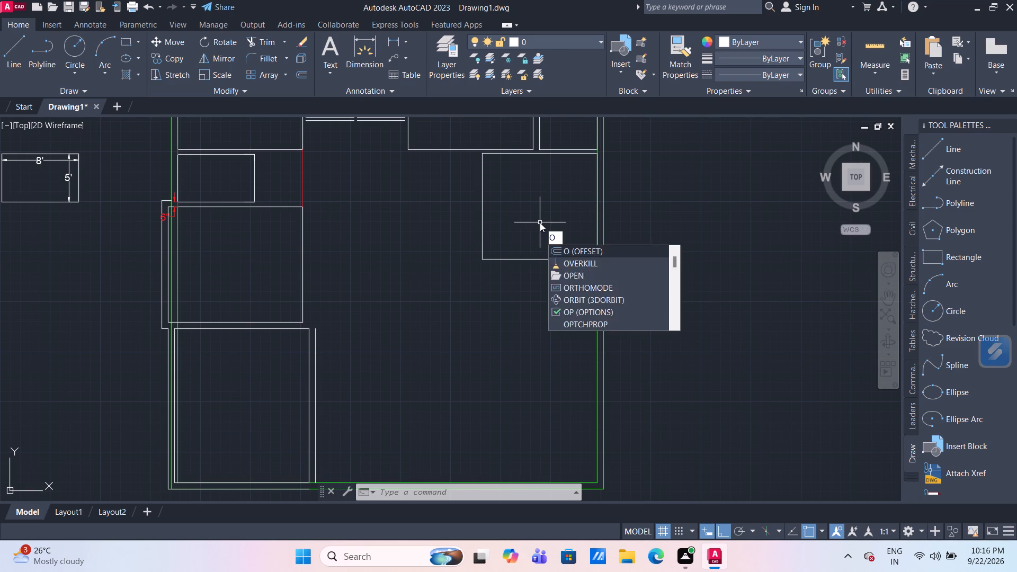
pyautogui.press('Return')
pyautogui.press('Return')
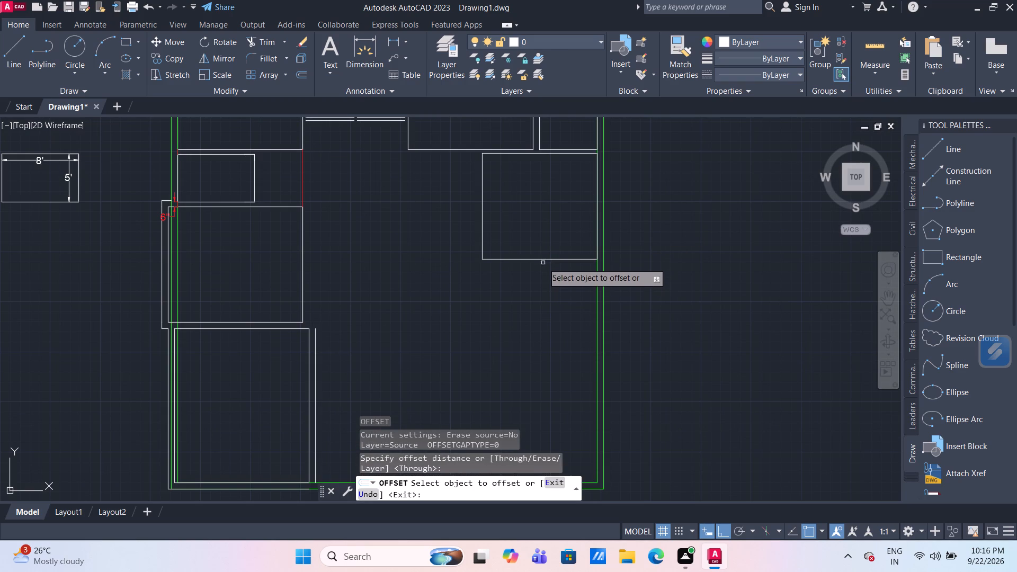
pyautogui.click(543, 259)
pyautogui.write('5"')
pyautogui.press('Return')
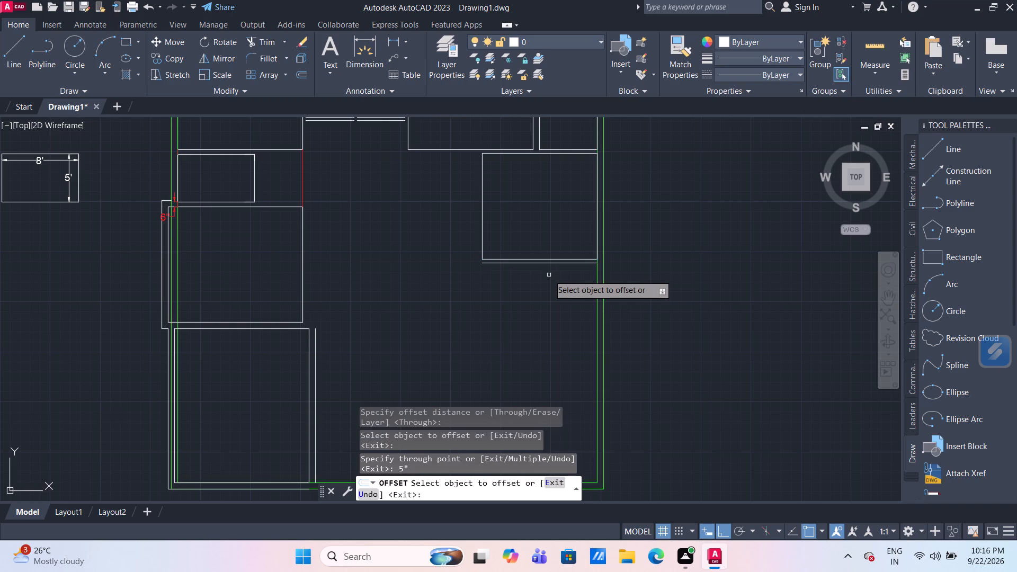
pyautogui.scroll(-1, 549, 275)
pyautogui.moveTo(549, 275); pyautogui.dragTo(436, 218, button='middle')
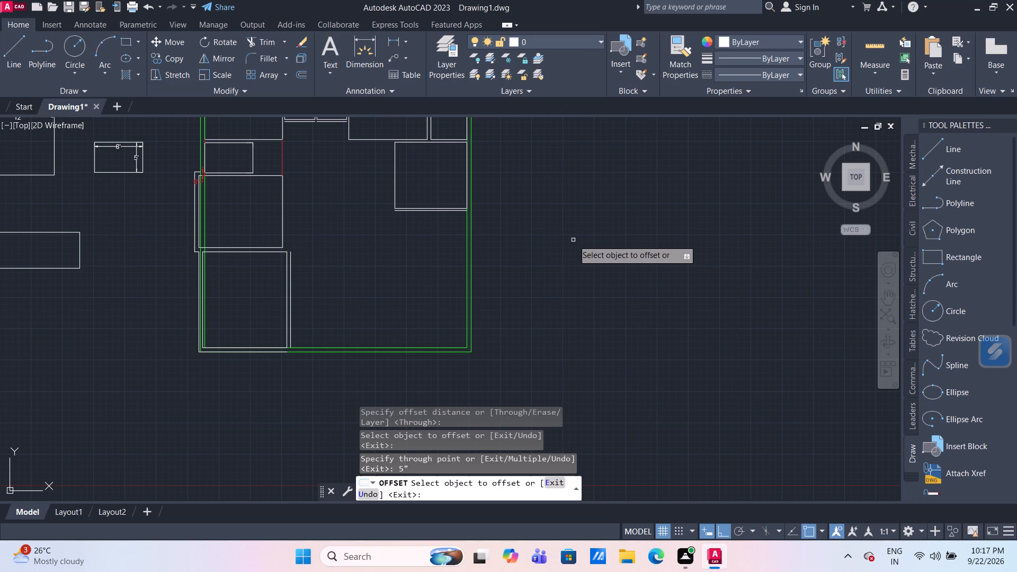
pyautogui.press('Escape')
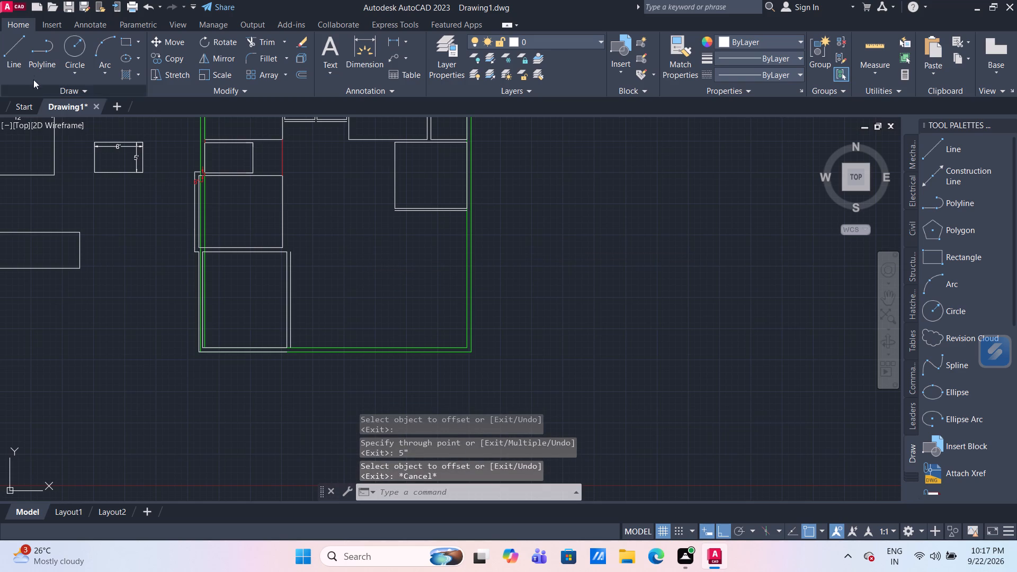
# Draw a horizontal line from the west end of the eastern room's offset south line to the middle western room's east edge.
pyautogui.click(16, 55)
pyautogui.scroll(2, 396, 208)
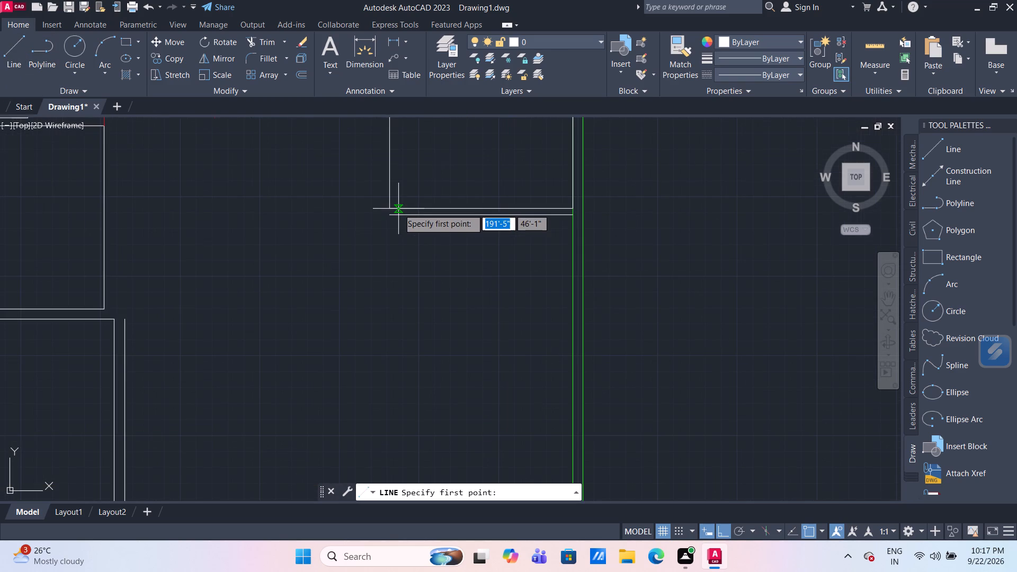
pyautogui.click(391, 215)
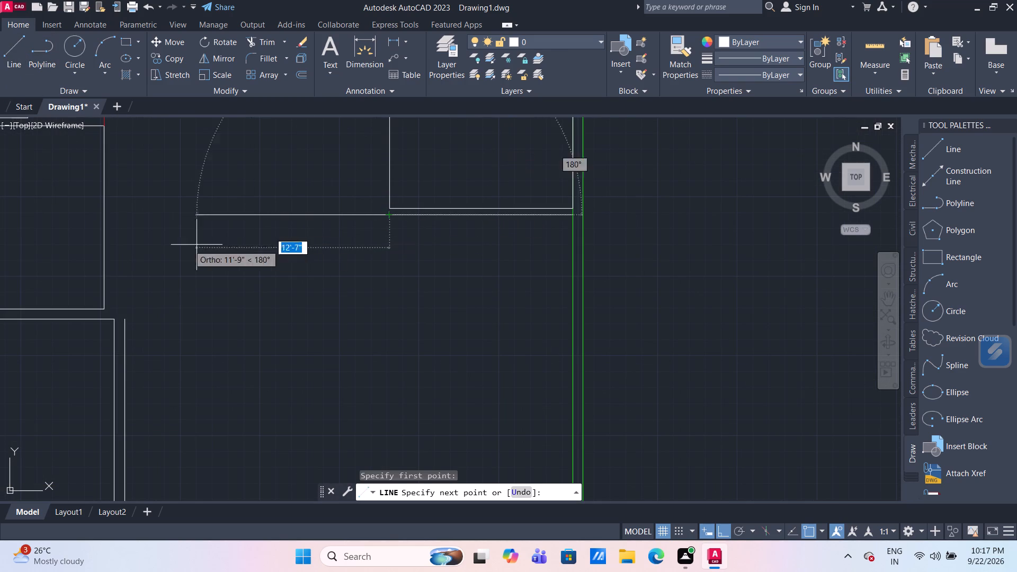
pyautogui.click(102, 216)
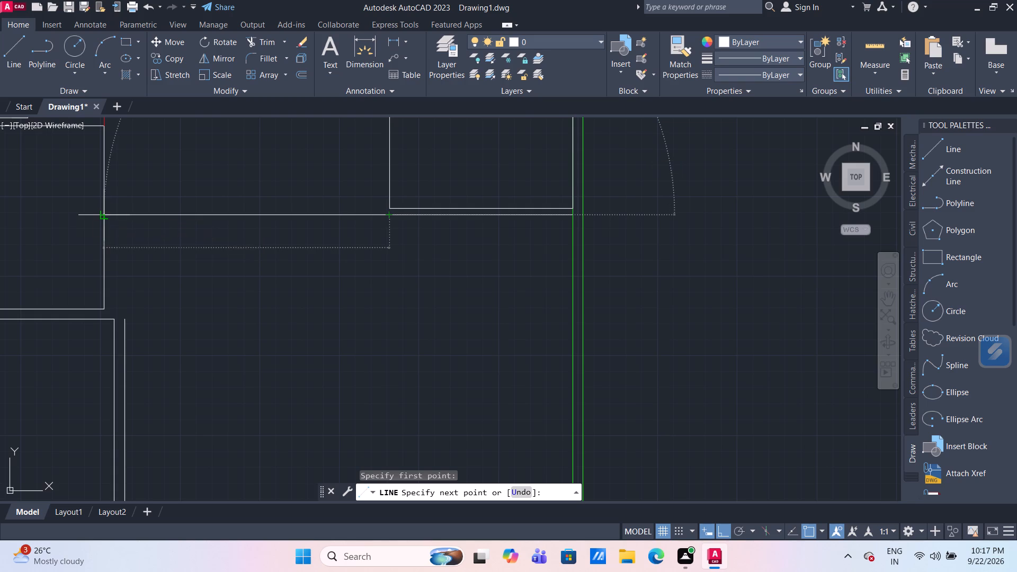
pyautogui.press('Escape')
# Extend the offset wall line east of the southwest room north to the new horizontal line.
pyautogui.scroll(-2, 274, 264)
pyautogui.moveTo(279, 323); pyautogui.dragTo(288, 283, button='middle')
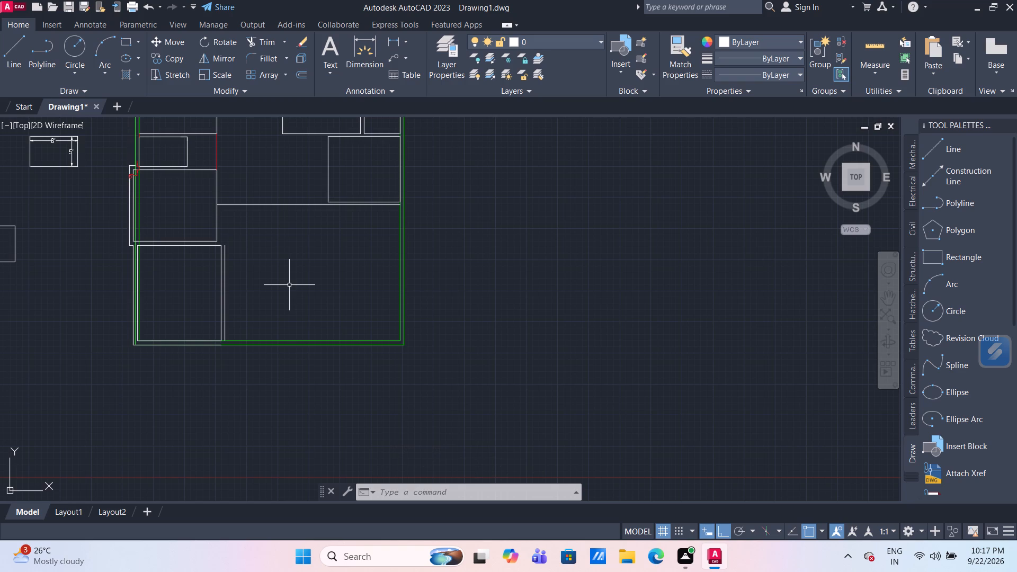
pyautogui.write('ex')
pyautogui.press('Return')
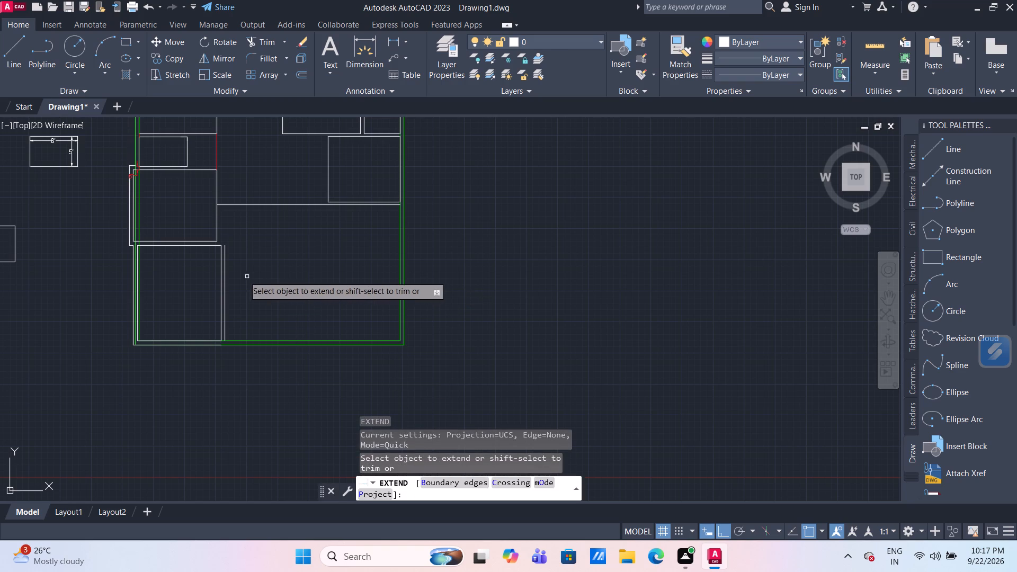
pyautogui.click(226, 255)
pyautogui.press('Escape')
pyautogui.scroll(1, 269, 229)
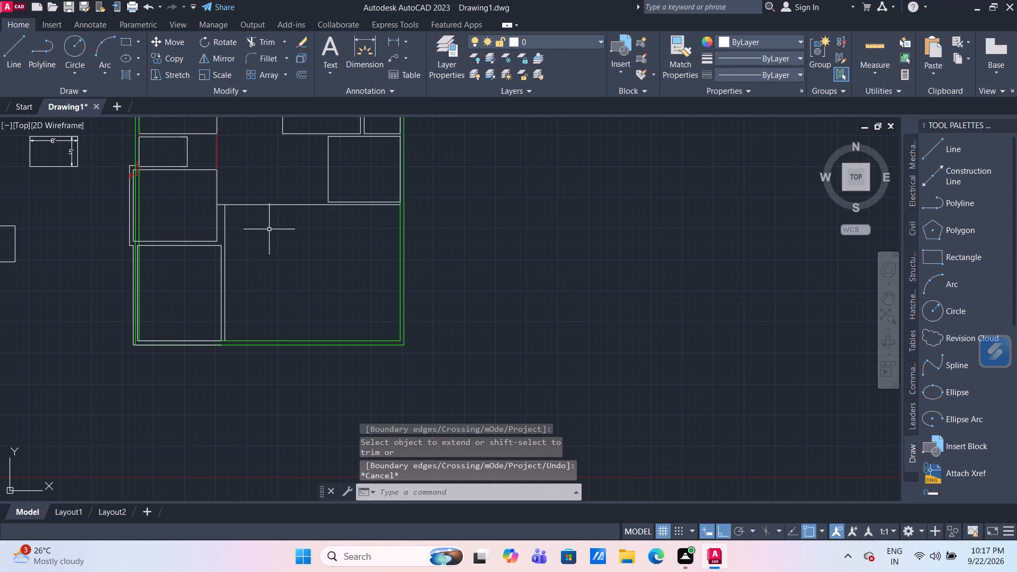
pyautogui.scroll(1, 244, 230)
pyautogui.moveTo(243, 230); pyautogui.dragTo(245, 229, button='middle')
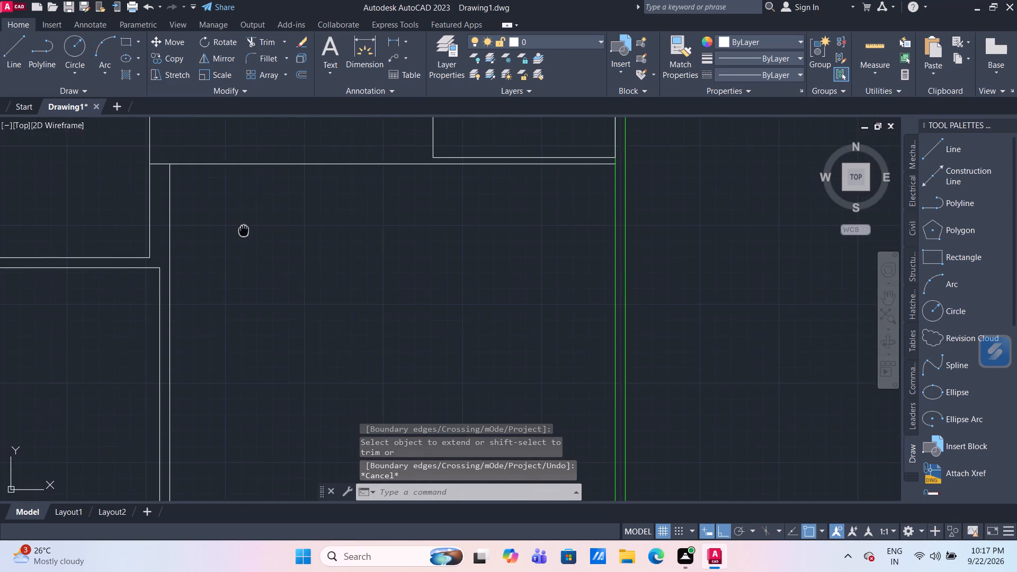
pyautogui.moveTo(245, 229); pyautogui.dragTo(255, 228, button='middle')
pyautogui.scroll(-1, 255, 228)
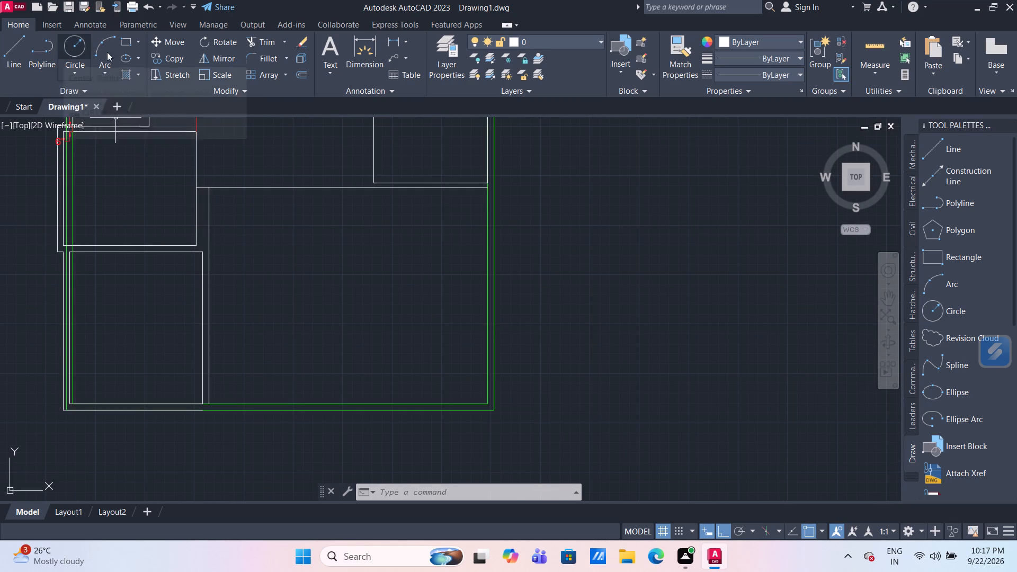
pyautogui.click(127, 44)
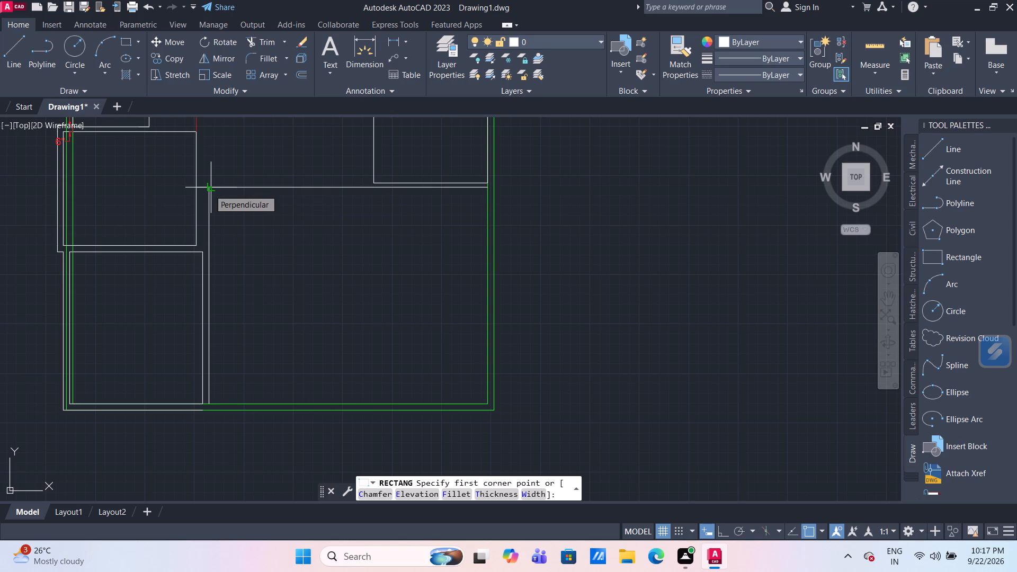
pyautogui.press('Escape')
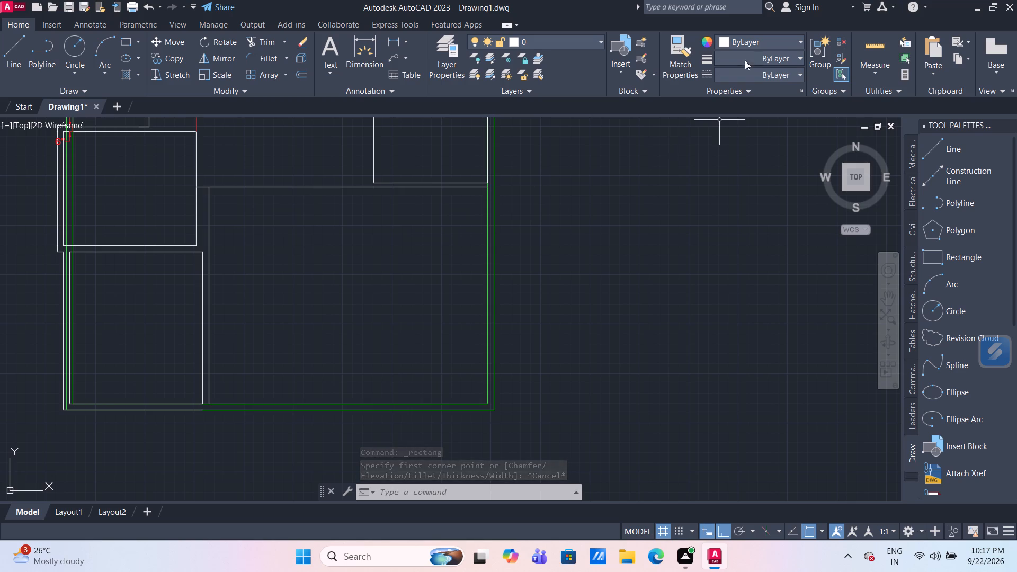
# Measure the width and height of the open southeast area inside the green outline.
pyautogui.click(875, 43)
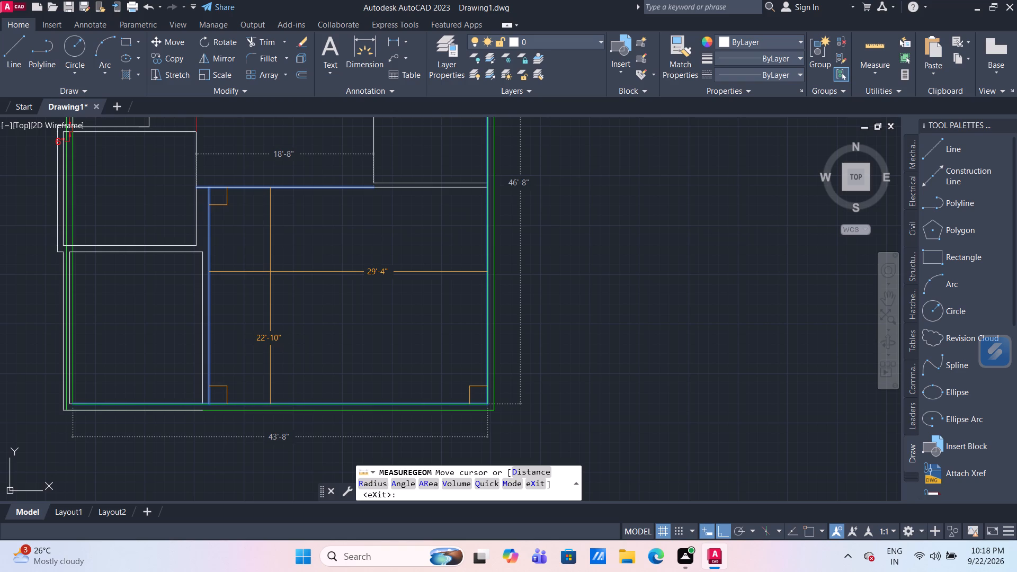
pyautogui.press('Escape')
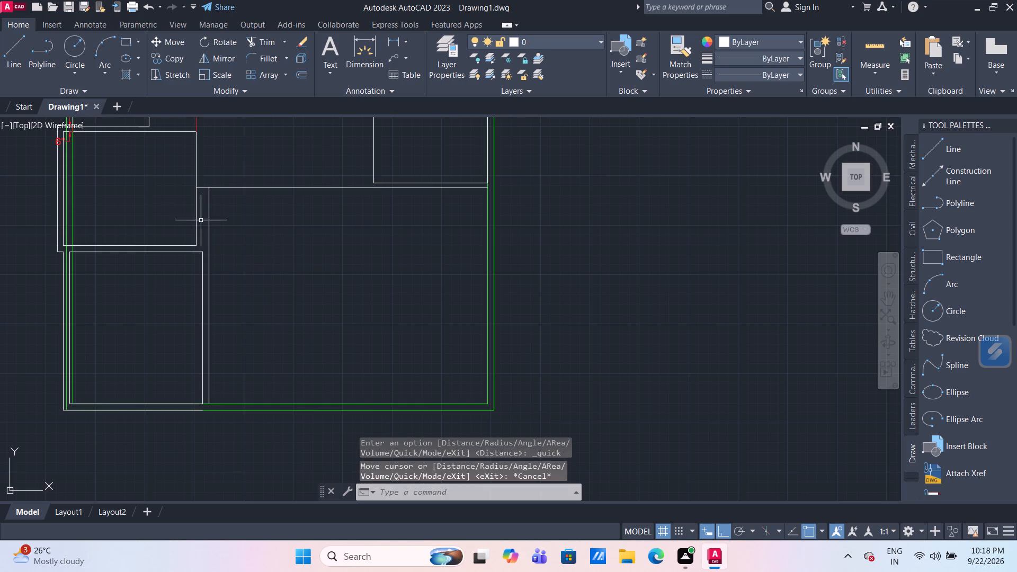
# Draw a 12' by 12' rectangular room southeast from the corner where the new horizontal line meets the extended vertical wall line.
pyautogui.click(123, 44)
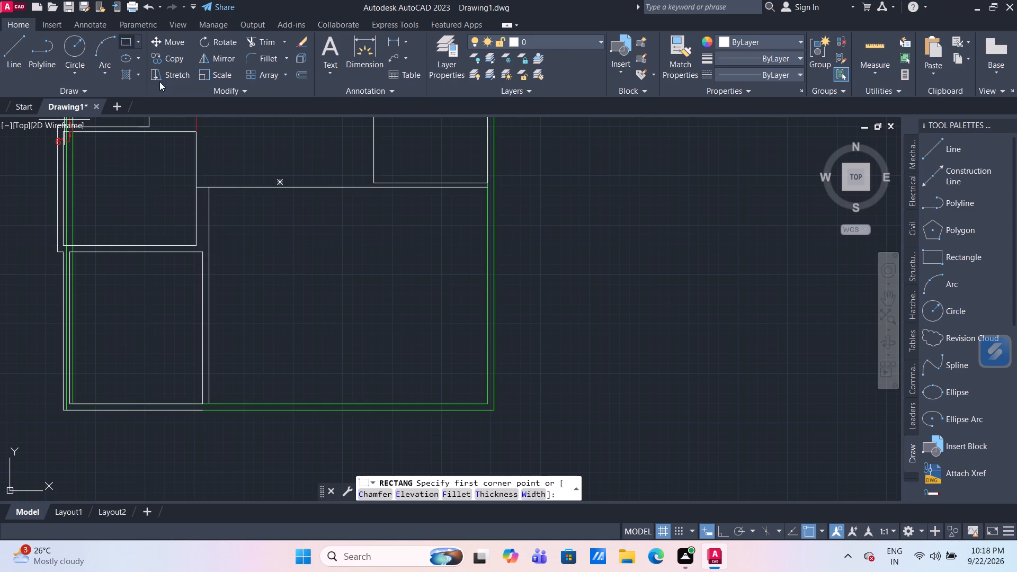
pyautogui.scroll(1, 218, 190)
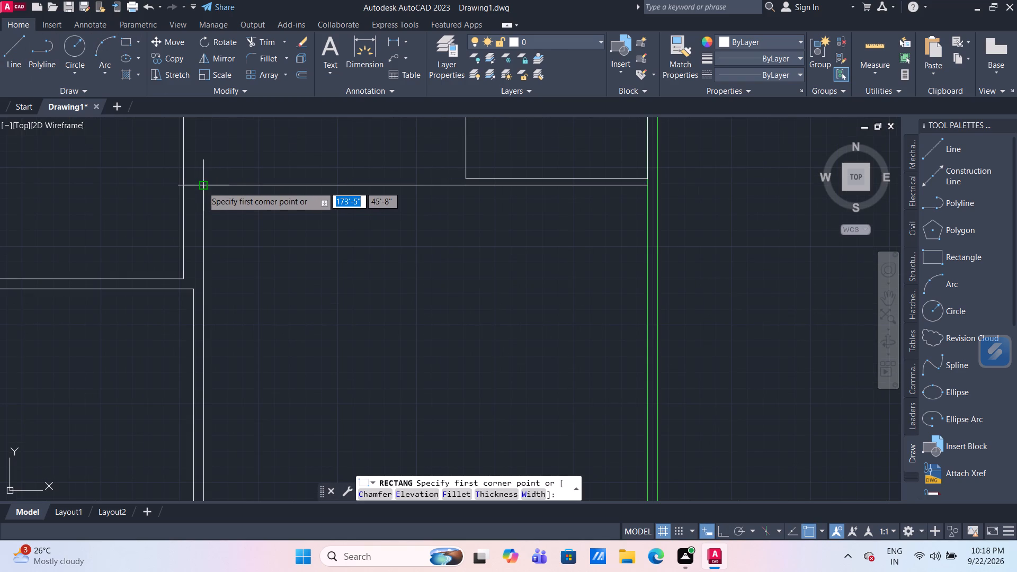
pyautogui.click(202, 186)
pyautogui.scroll(-2, 385, 323)
pyautogui.moveTo(385, 323); pyautogui.dragTo(341, 275, button='middle')
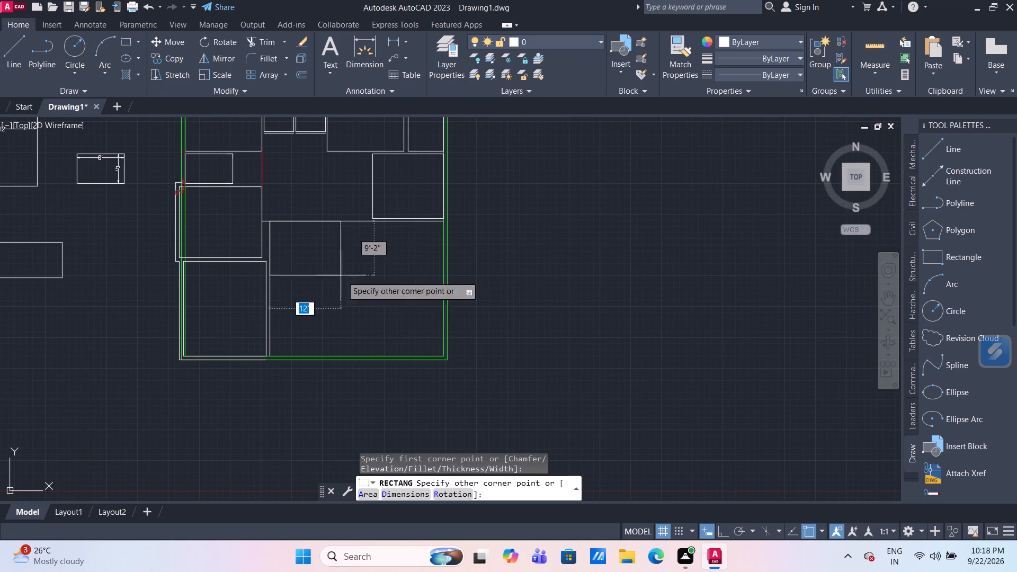
pyautogui.write("12'")
pyautogui.press('Tab')
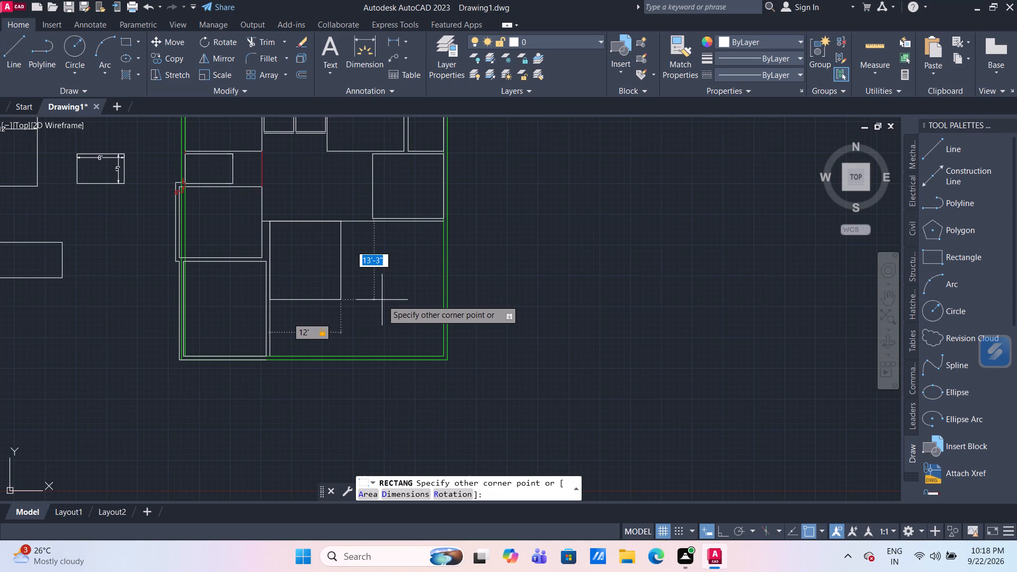
pyautogui.write("12'")
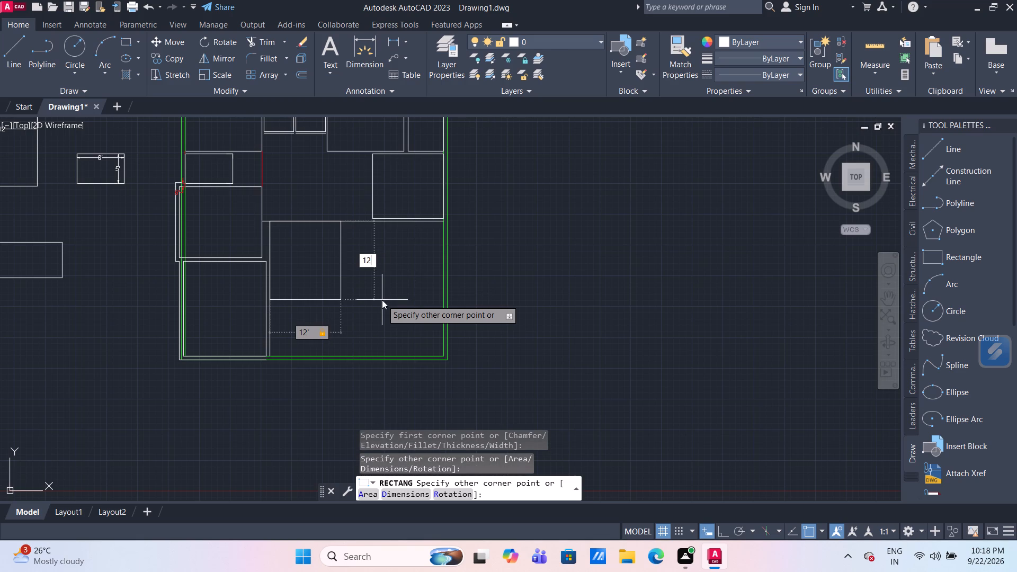
pyautogui.press('Return')
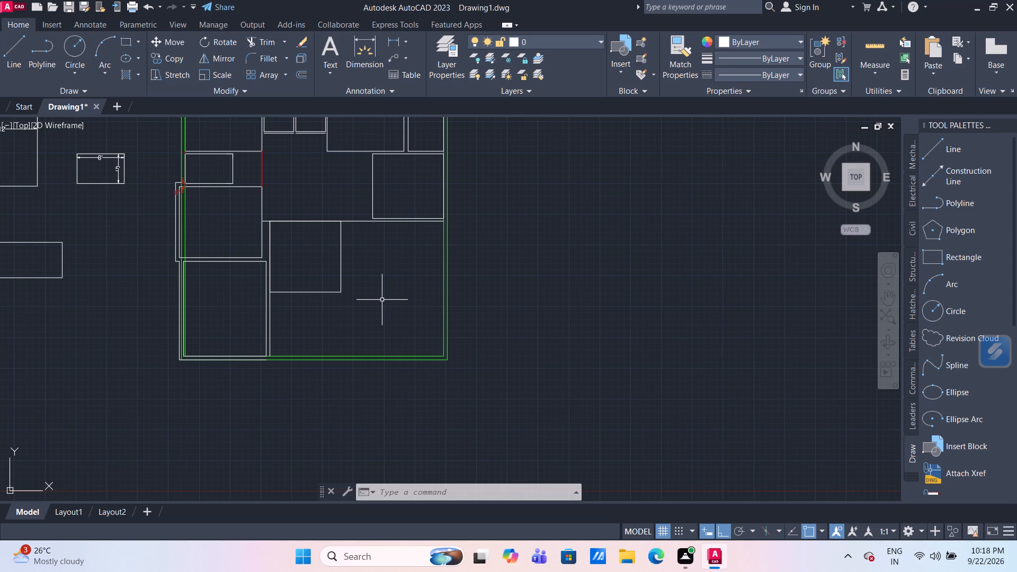
# Offset the new square room's outline 8" outward.
pyautogui.press('o')
pyautogui.press('Return')
pyautogui.press('Return')
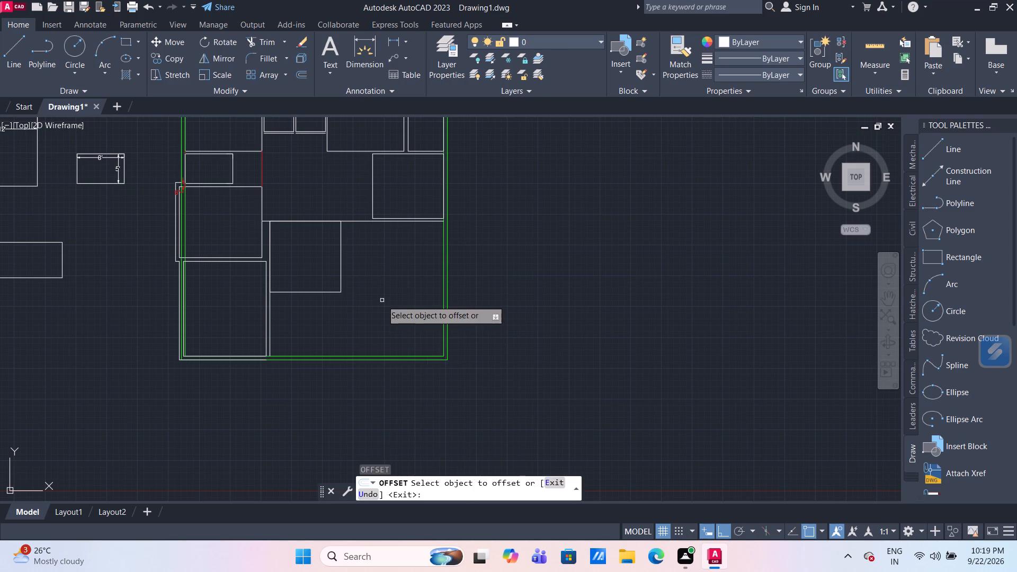
pyautogui.click(342, 281)
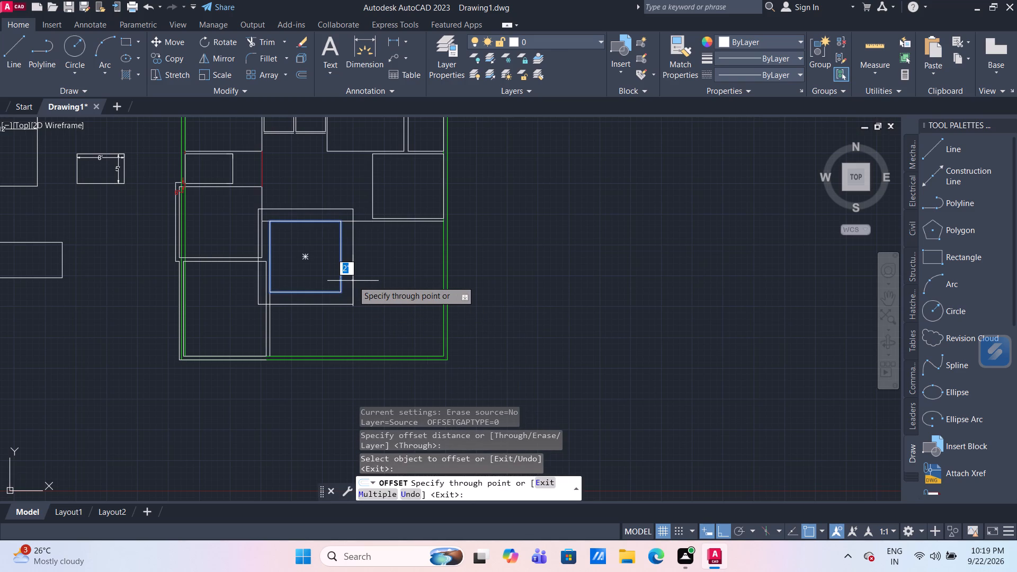
pyautogui.write('8"')
pyautogui.press('Return')
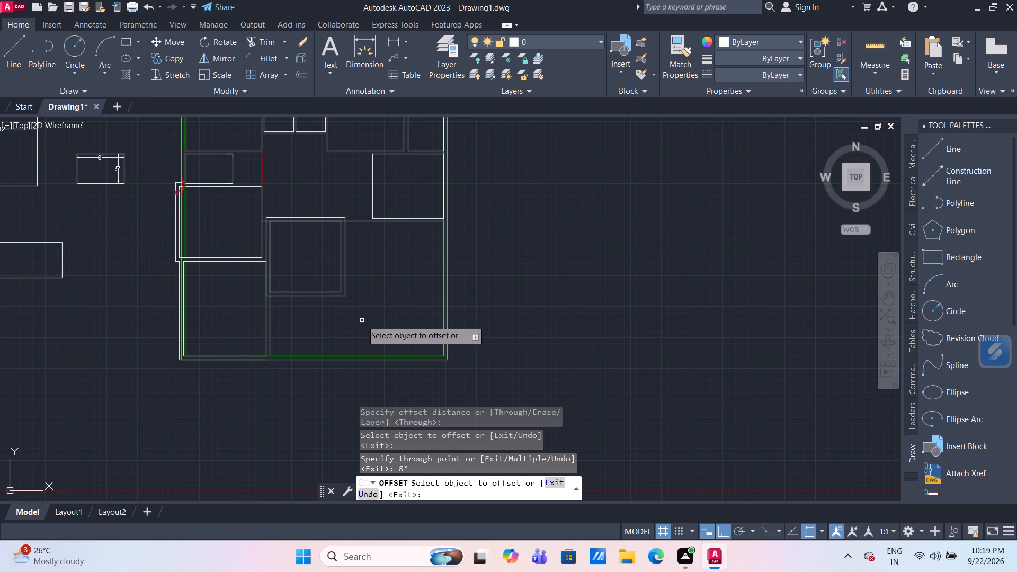
pyautogui.scroll(1, 330, 320)
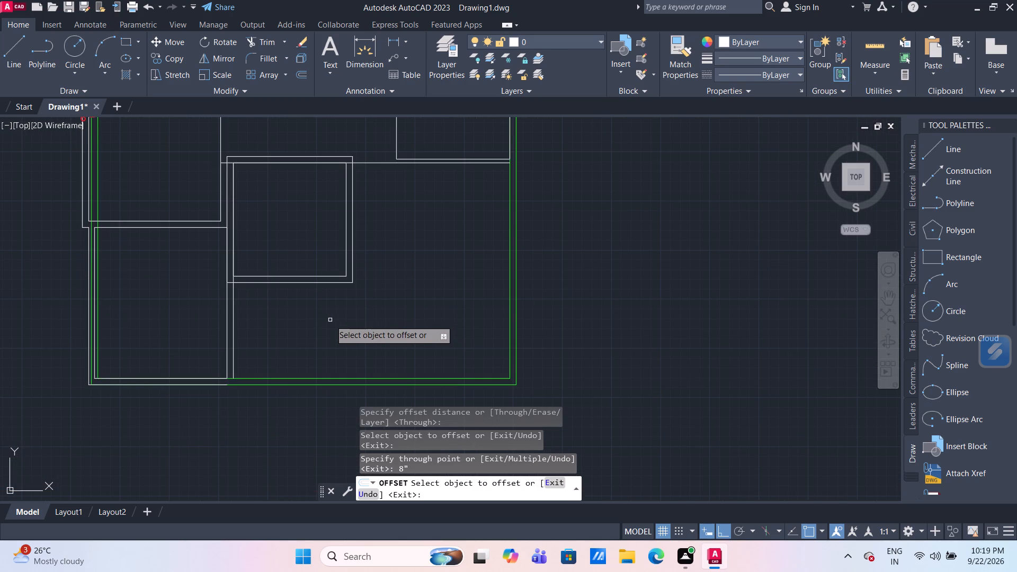
pyautogui.moveTo(336, 328); pyautogui.dragTo(350, 348, button='middle')
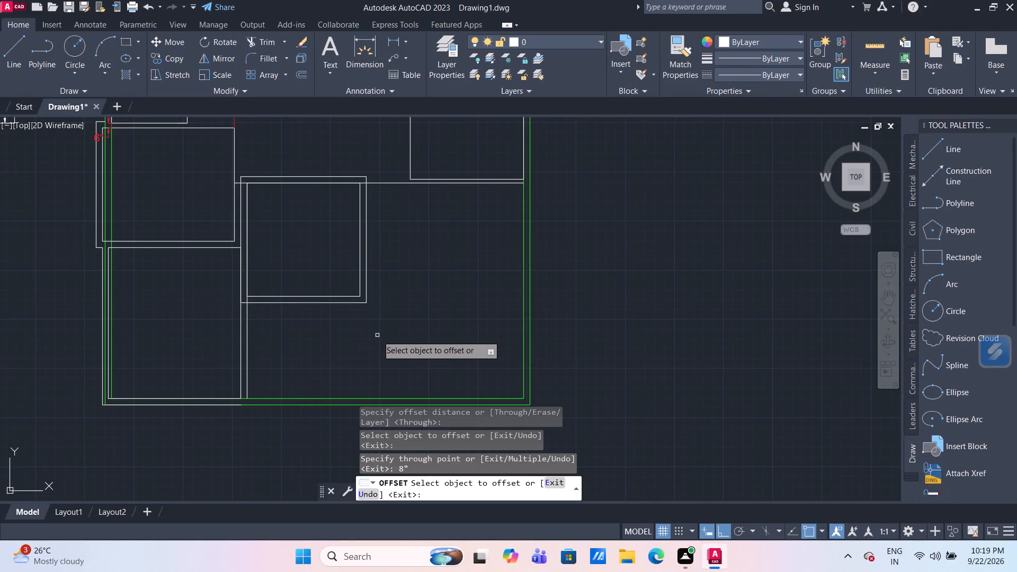
pyautogui.press('Escape')
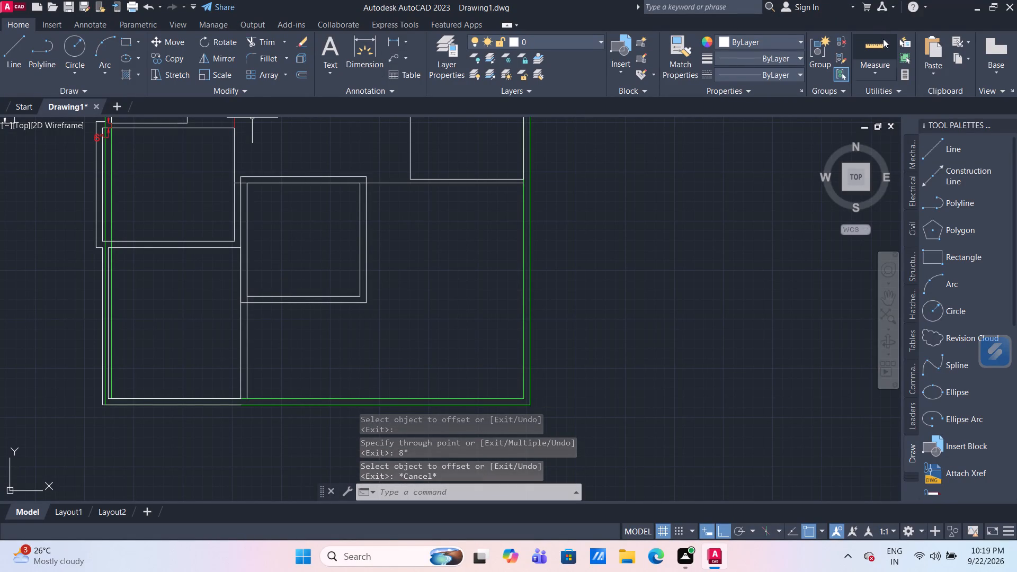
# Measure the open space between the square room's offset south edge and the inner green outline.
pyautogui.moveTo(880, 43); pyautogui.dragTo(872, 52)
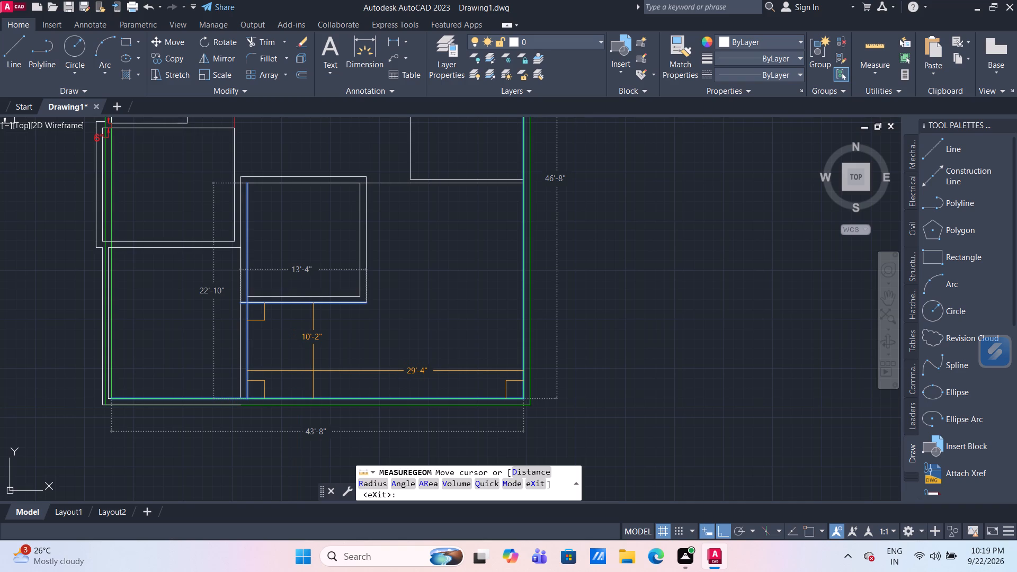
pyautogui.press('Escape')
# Measure the central space between the square room's offset north edge and the wall lines below the two small northern rooms.
pyautogui.moveTo(411, 283); pyautogui.dragTo(418, 386, button='middle')
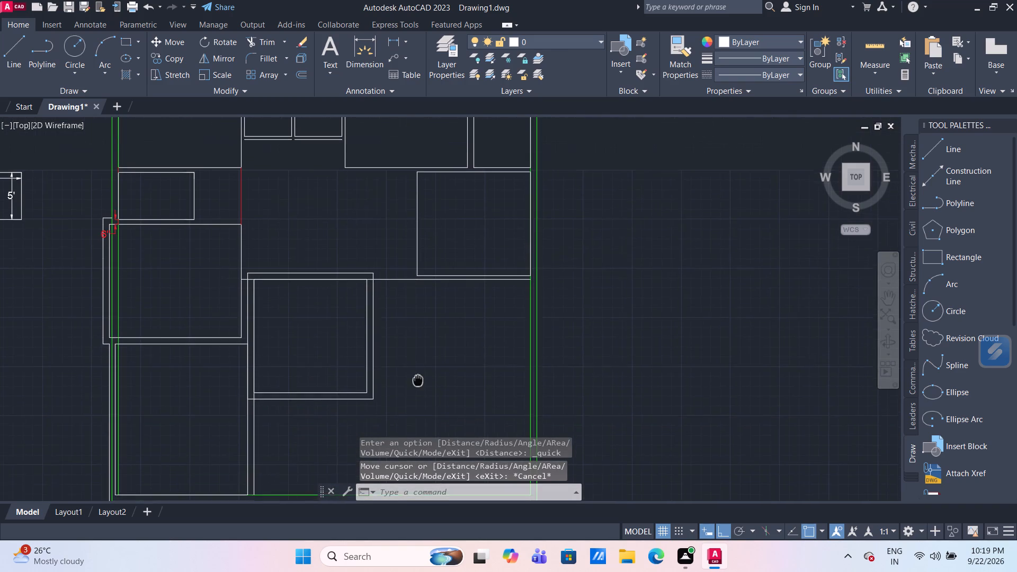
pyautogui.moveTo(418, 386); pyautogui.dragTo(418, 394, button='middle')
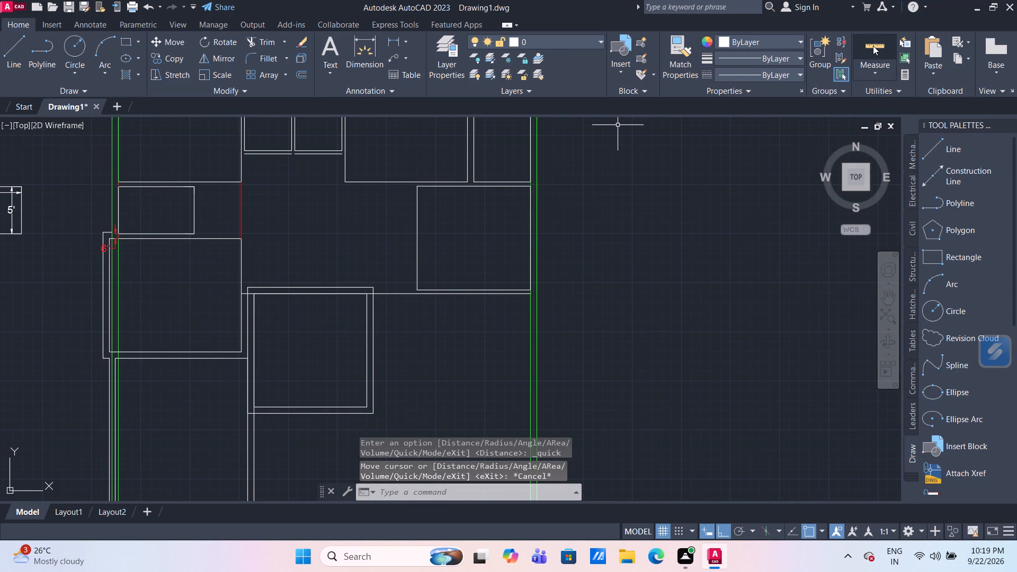
pyautogui.click(873, 46)
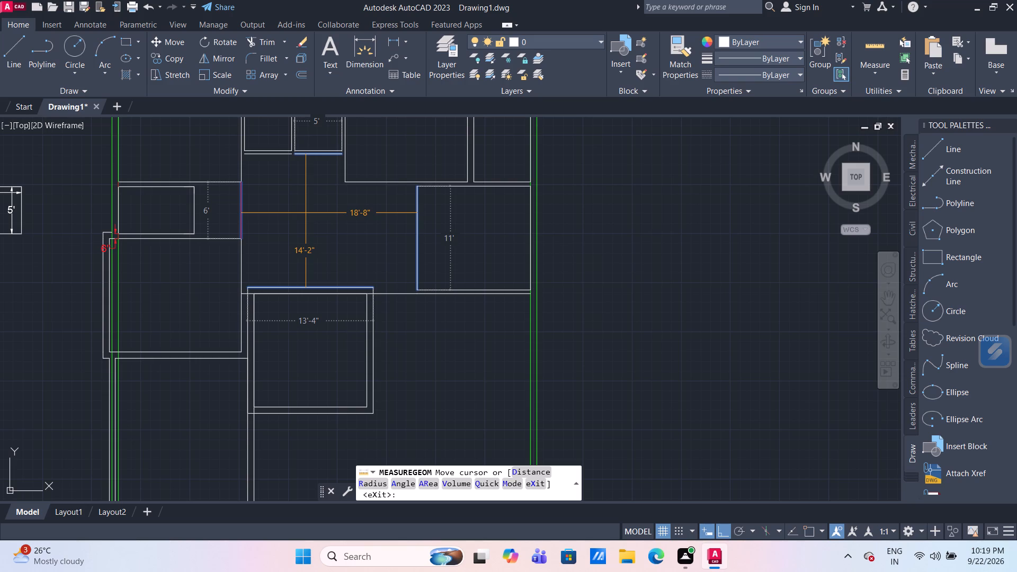
pyautogui.press('Escape')
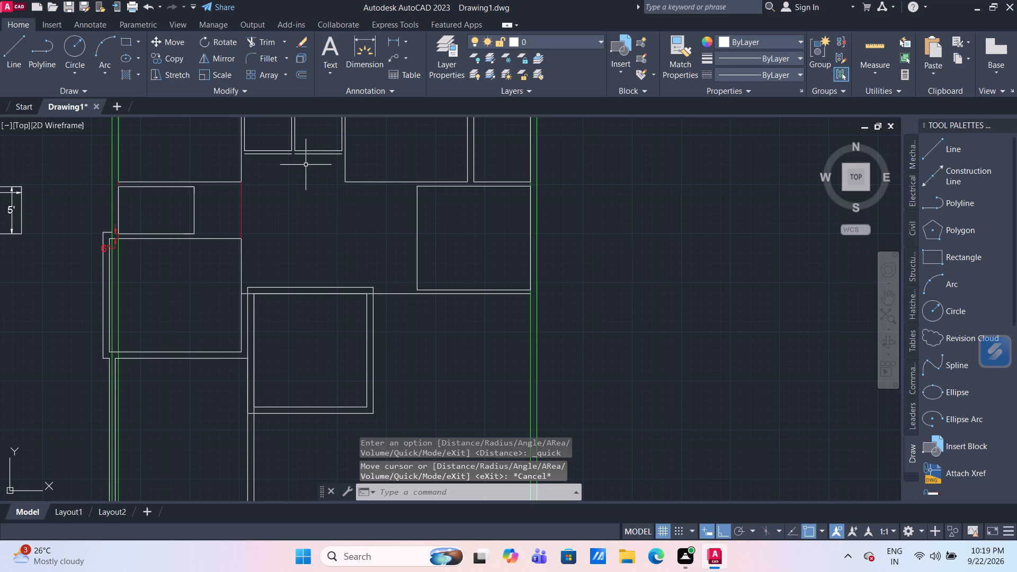
# Move the two short wall lines below the two small northern rooms 2" south.
pyautogui.moveTo(306, 165); pyautogui.dragTo(328, 238, button='middle')
pyautogui.scroll(3, 315, 238)
pyautogui.click(346, 218)
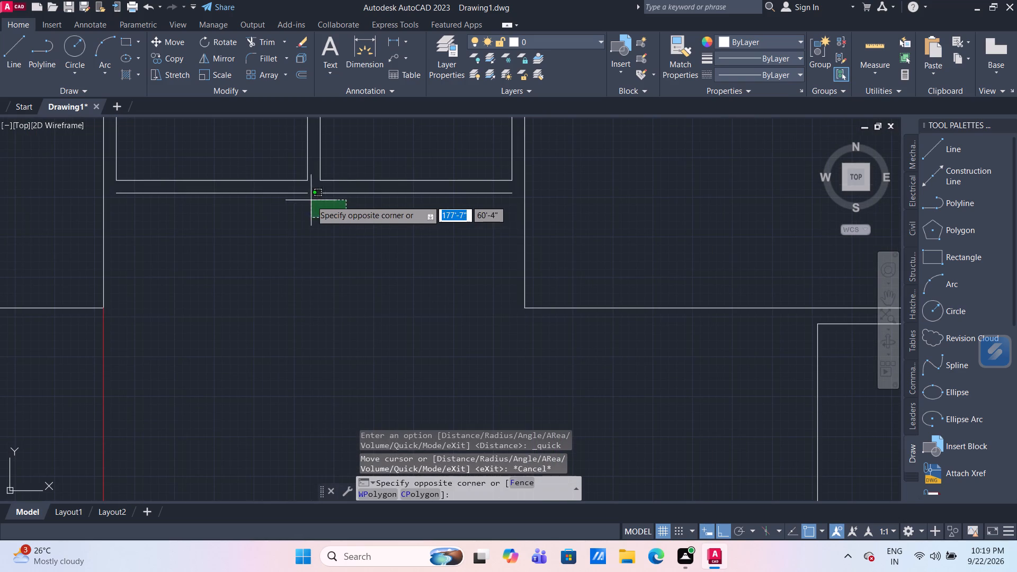
pyautogui.click(299, 189)
pyautogui.press('m')
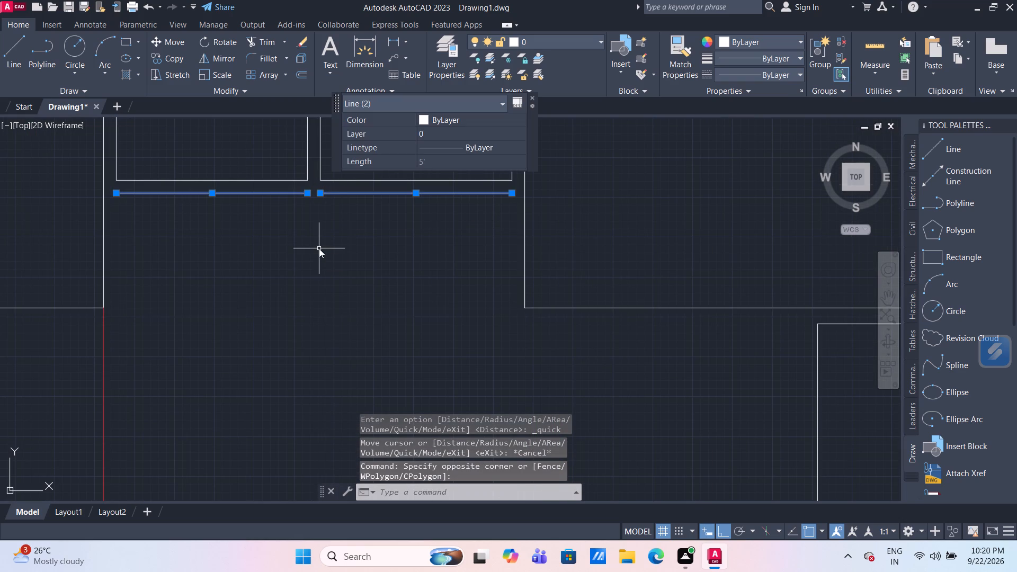
pyautogui.press('Return')
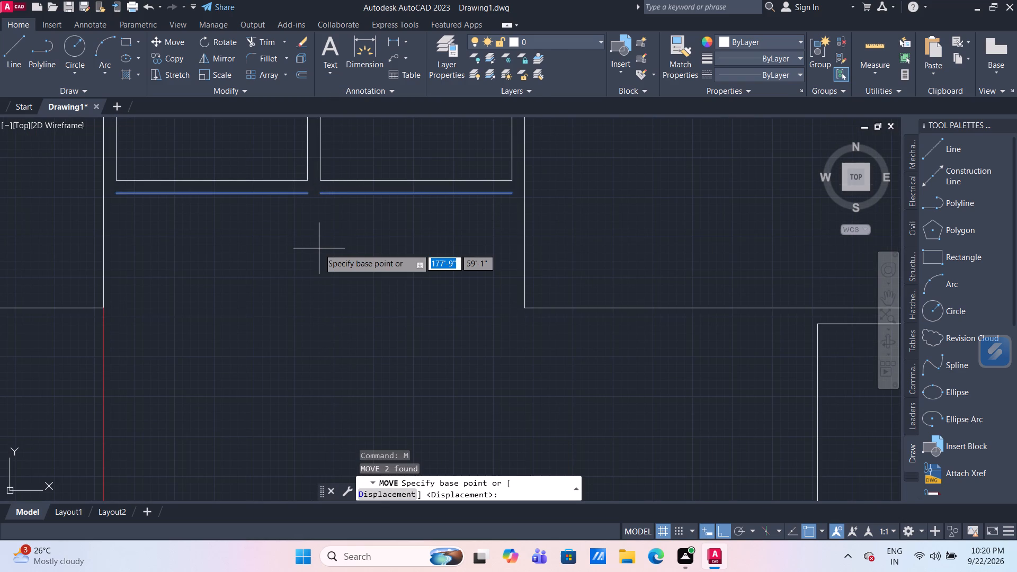
pyautogui.click(322, 196)
pyautogui.write('2"')
pyautogui.press('Return')
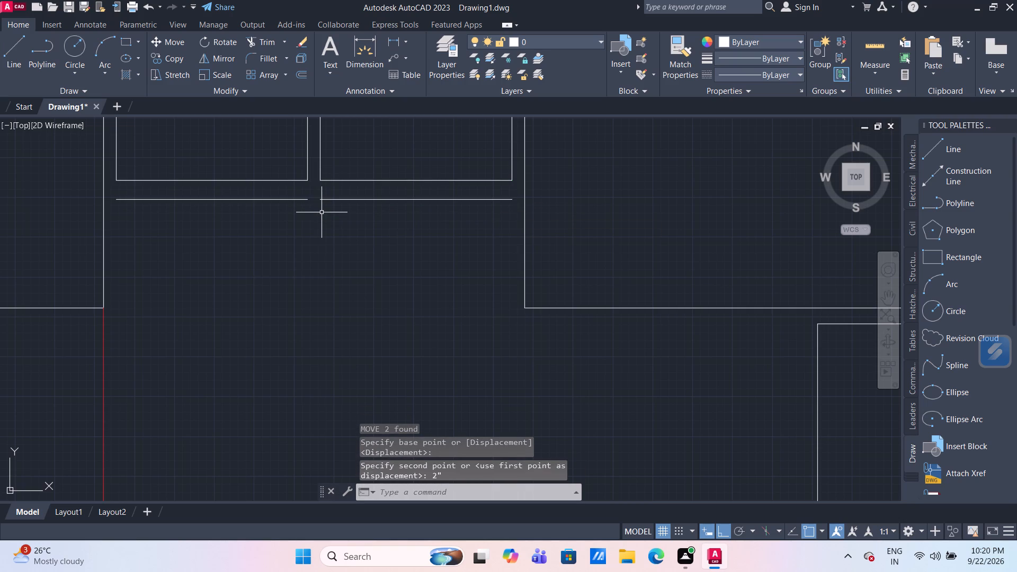
# Measure the central space again between the moved wall lines and the square room's offset north edge.
pyautogui.scroll(-3, 322, 212)
pyautogui.moveTo(339, 276); pyautogui.dragTo(333, 230, button='middle')
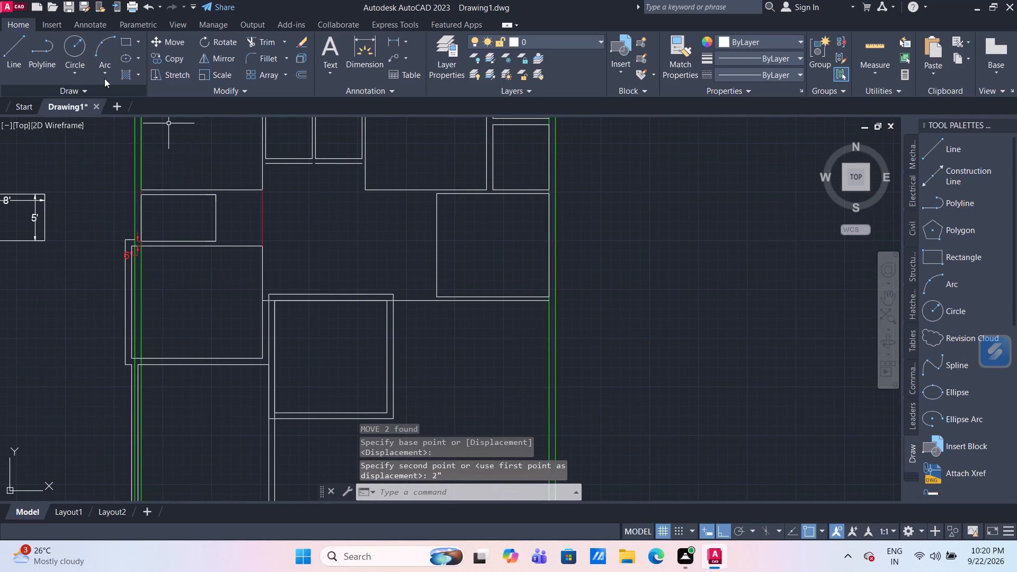
pyautogui.click(881, 40)
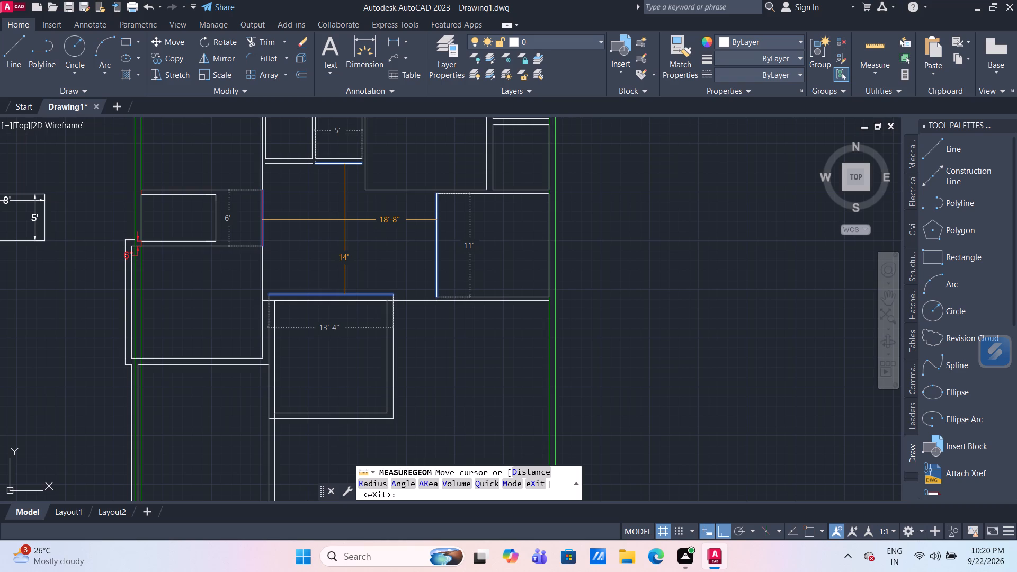
pyautogui.press('Escape')
# Examine the walls around the new square room, the open area to its south and the central space to its north.
pyautogui.moveTo(334, 377); pyautogui.dragTo(311, 251, button='middle')
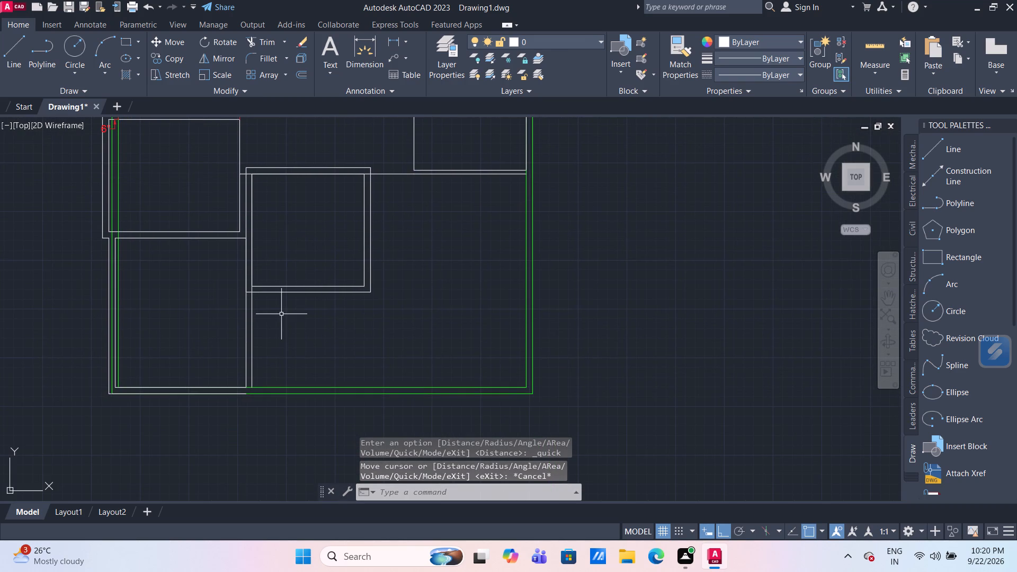
pyautogui.scroll(1, 281, 314)
pyautogui.moveTo(278, 308); pyautogui.dragTo(284, 329, button='middle')
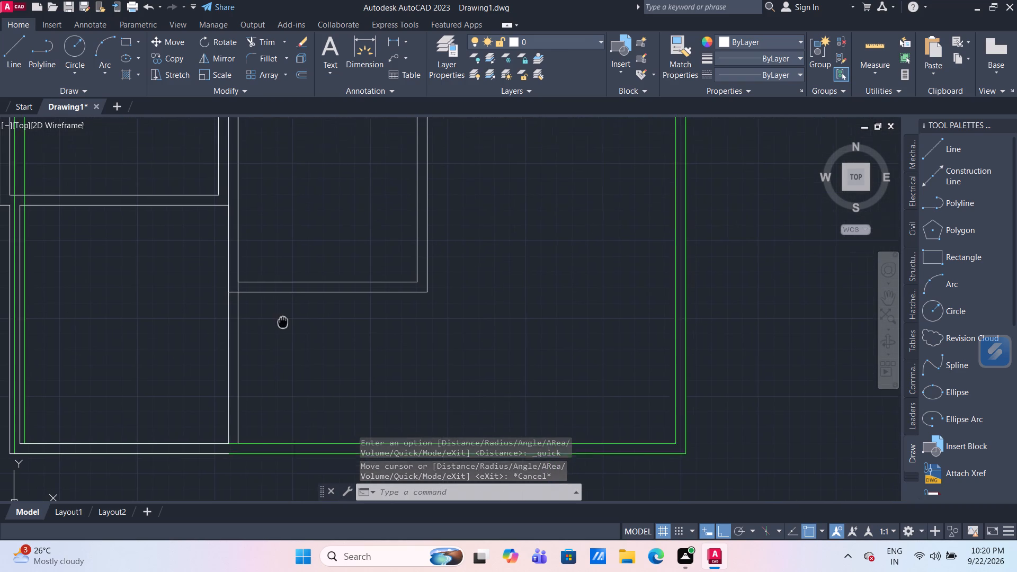
pyautogui.moveTo(284, 329); pyautogui.dragTo(285, 329, button='middle')
pyautogui.scroll(-1, 295, 332)
pyautogui.moveTo(301, 333); pyautogui.dragTo(283, 261, button='middle')
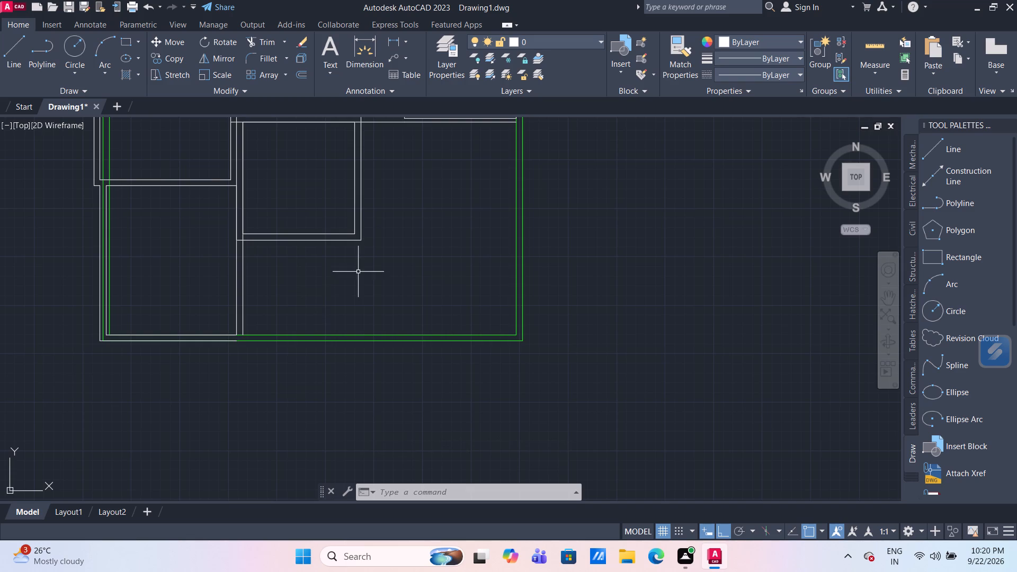
pyautogui.moveTo(360, 271); pyautogui.dragTo(364, 342, button='middle')
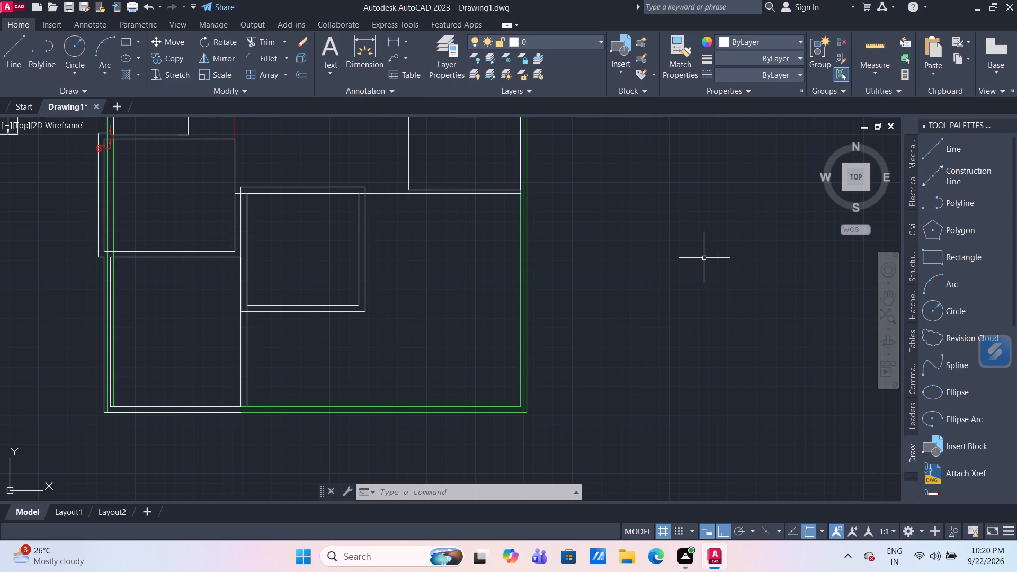
pyautogui.scroll(-1, 309, 162)
pyautogui.moveTo(313, 164); pyautogui.dragTo(335, 233, button='middle')
pyautogui.scroll(1, 323, 201)
pyautogui.moveTo(336, 206); pyautogui.dragTo(347, 218, button='middle')
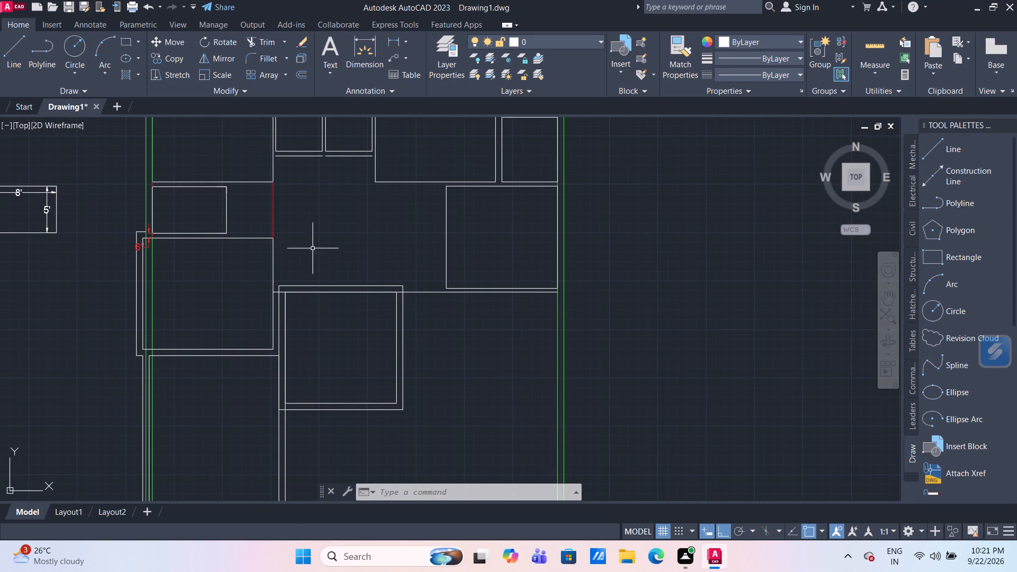
# Measure the central space between the square room's offset north edge and the surrounding walls.
pyautogui.moveTo(867, 43); pyautogui.dragTo(844, 52)
pyautogui.click(867, 53)
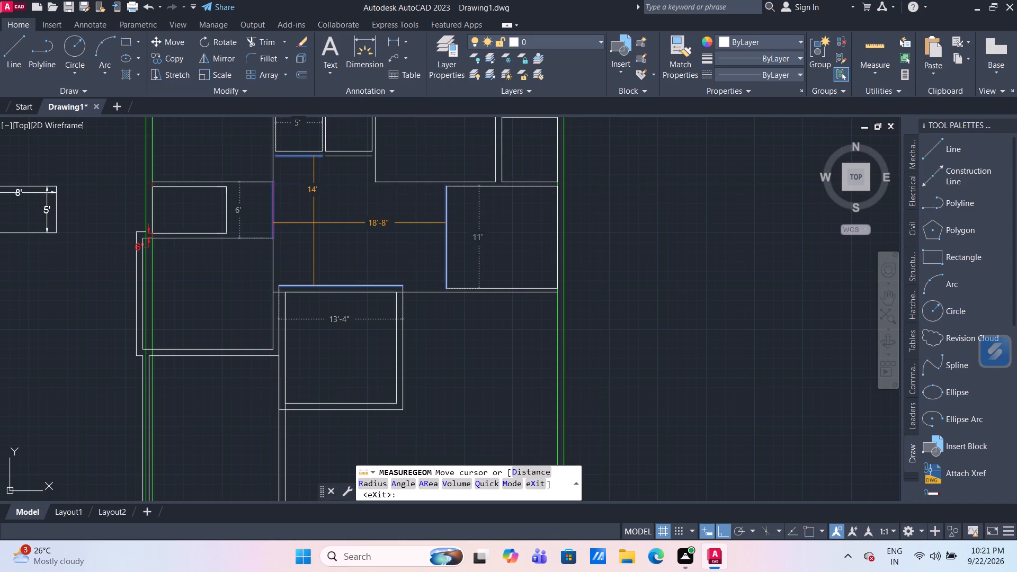
pyautogui.press('Escape')
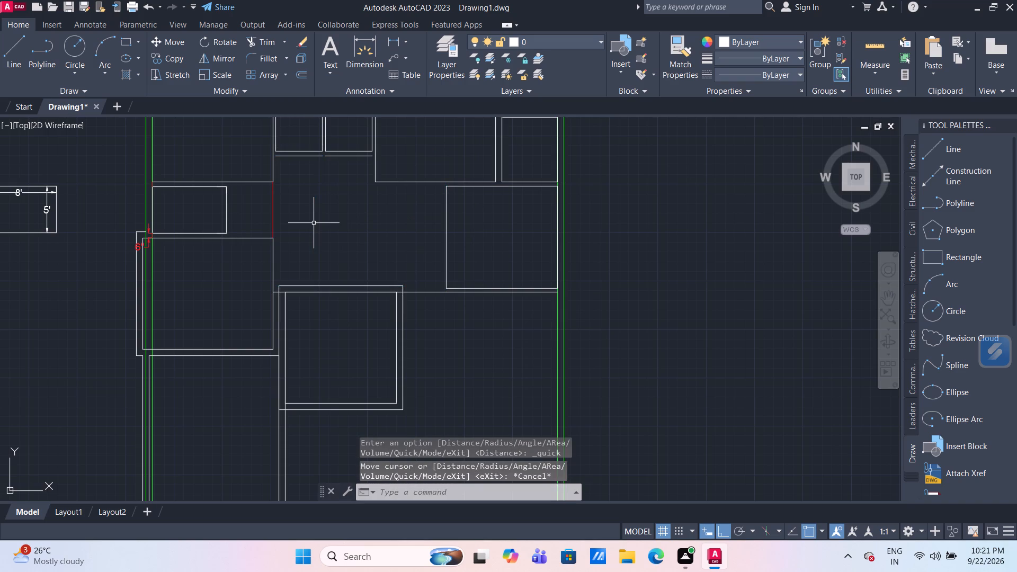
# Measure the open area between the square room's offset south edge and the inner line of the south outline wall.
pyautogui.scroll(-1, 424, 337)
pyautogui.moveTo(427, 344); pyautogui.dragTo(332, 245, button='middle')
pyautogui.scroll(1, 280, 319)
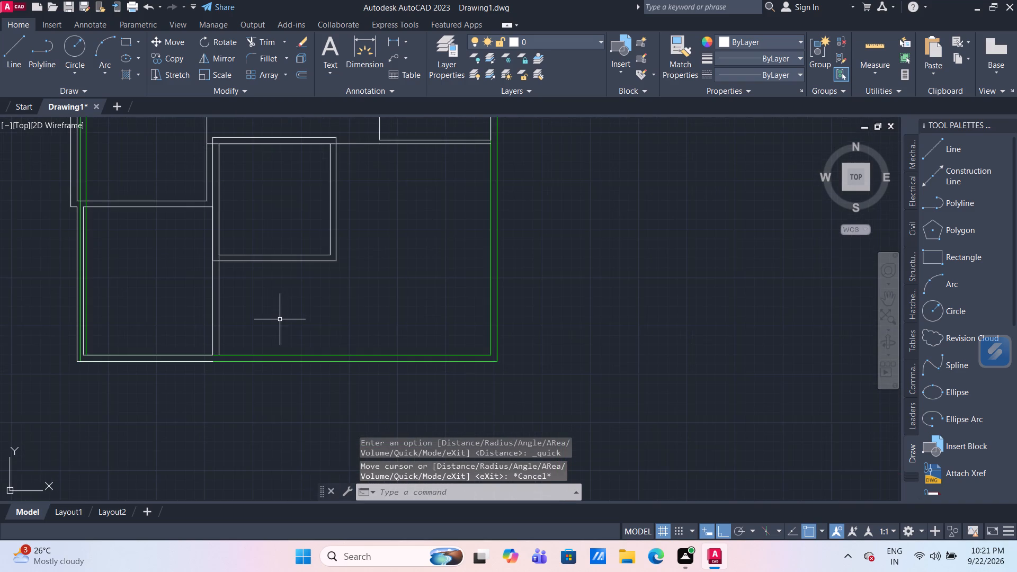
pyautogui.moveTo(280, 319); pyautogui.dragTo(299, 288, button='middle')
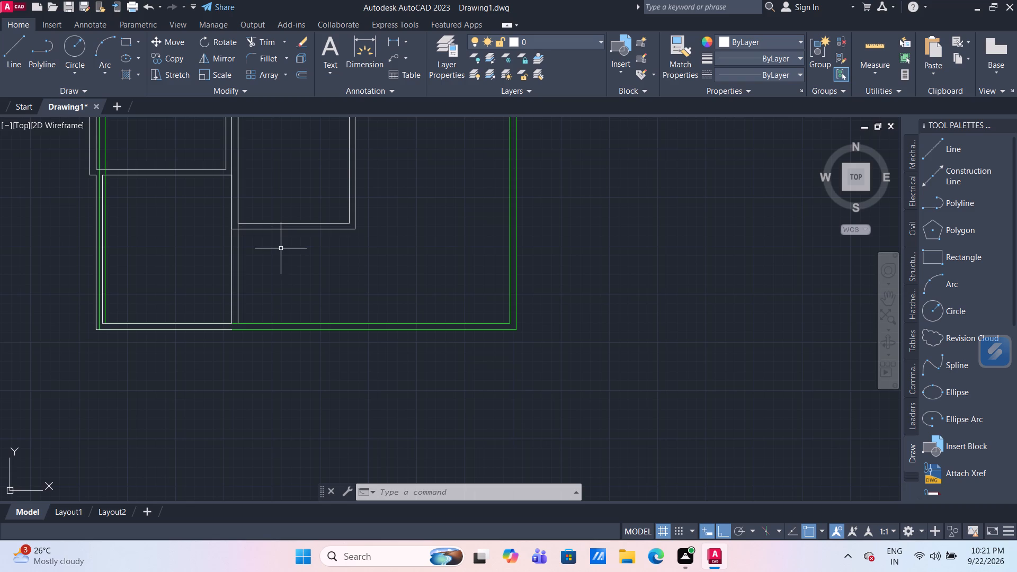
pyautogui.scroll(-2, 320, 245)
pyautogui.moveTo(349, 220); pyautogui.dragTo(374, 224, button='middle')
pyautogui.scroll(-1, 374, 224)
pyautogui.scroll(3, 346, 247)
pyautogui.moveTo(453, 244); pyautogui.dragTo(338, 277, button='middle')
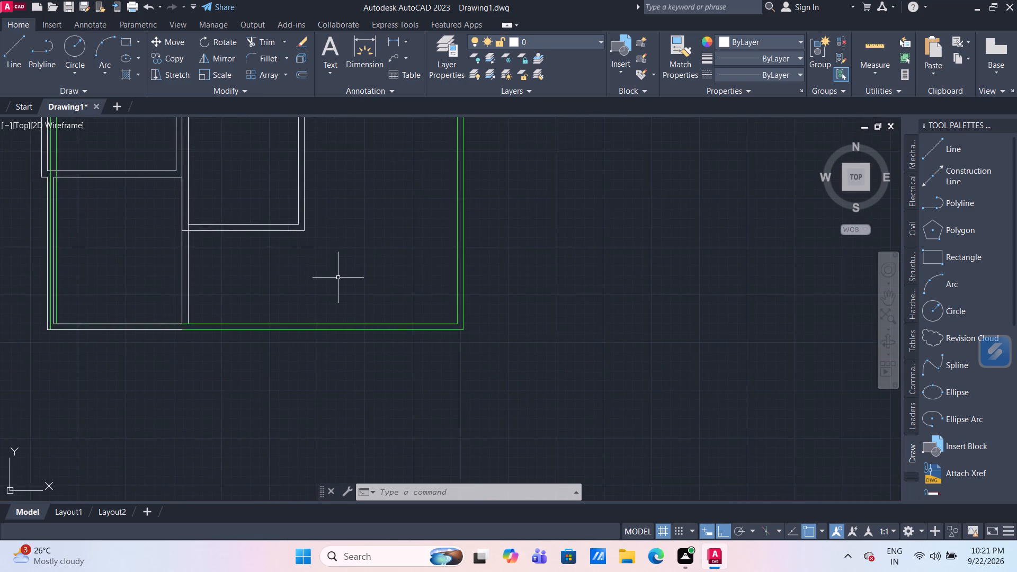
pyautogui.scroll(-1, 337, 276)
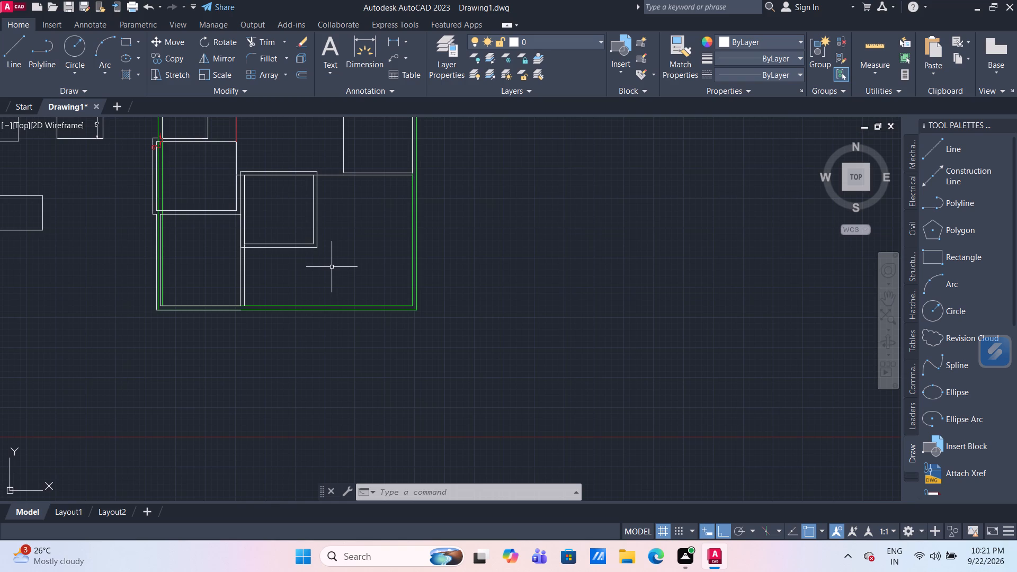
pyautogui.moveTo(346, 282); pyautogui.dragTo(333, 248, button='middle')
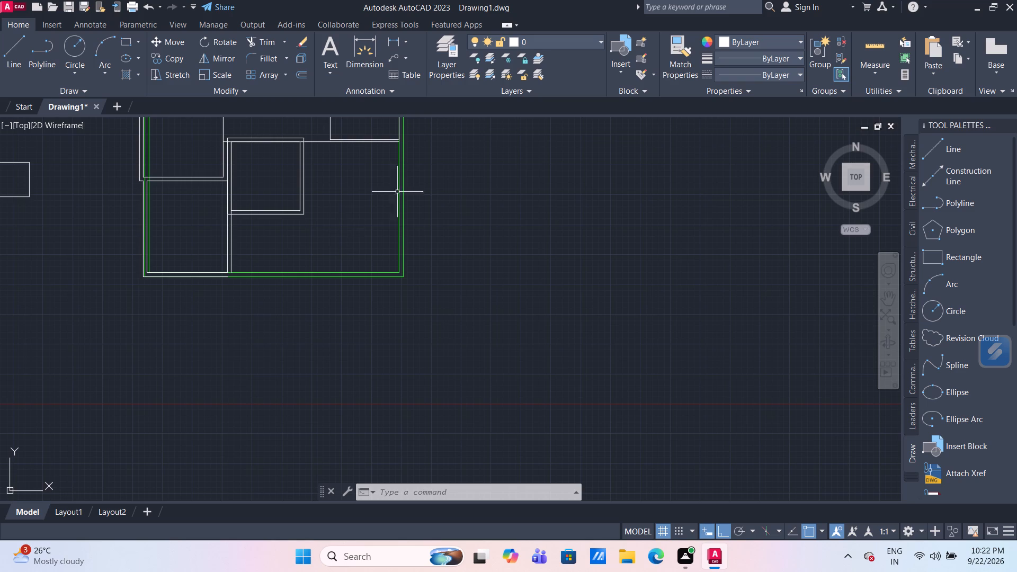
pyautogui.scroll(1, 316, 242)
pyautogui.moveTo(316, 242); pyautogui.dragTo(308, 285, button='middle')
pyautogui.click(863, 46)
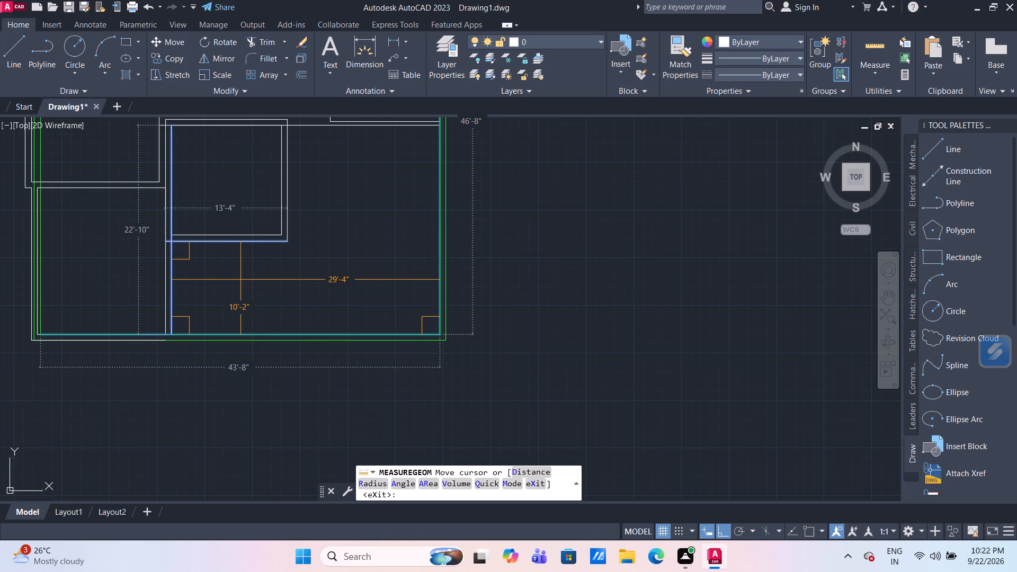
pyautogui.press('Escape')
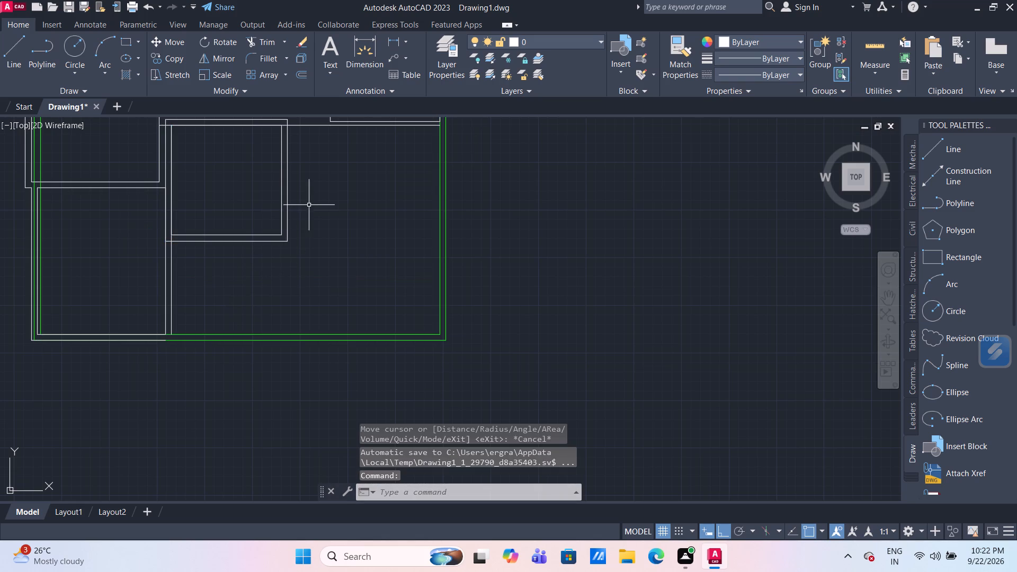
# Offset the south edge of the large northern room, east of the two small rooms, 5" to the south.
pyautogui.moveTo(316, 200); pyautogui.dragTo(341, 365, button='middle')
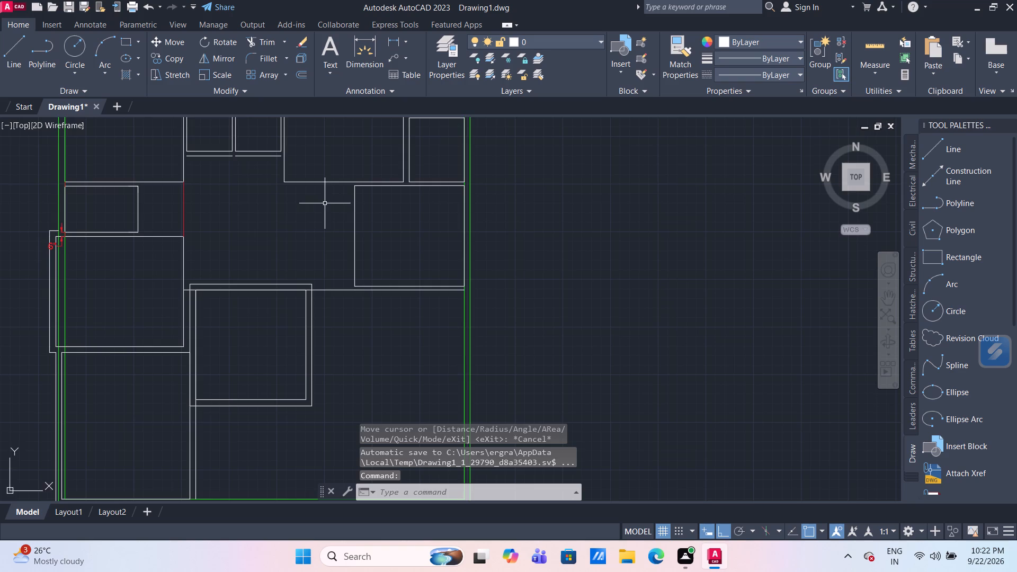
pyautogui.scroll(1, 325, 202)
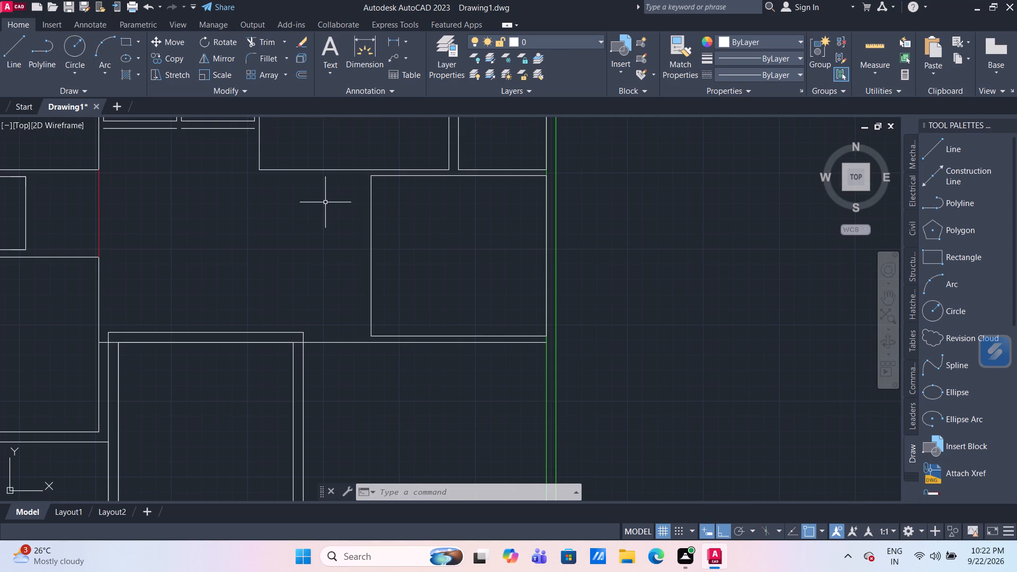
pyautogui.scroll(-1, 289, 209)
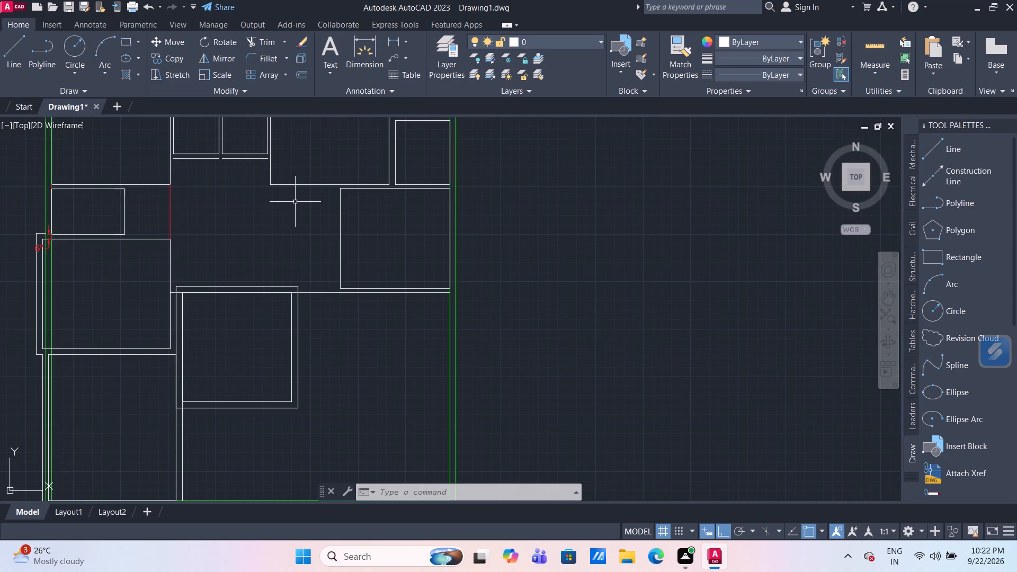
pyautogui.scroll(2, 304, 192)
pyautogui.scroll(-1, 305, 191)
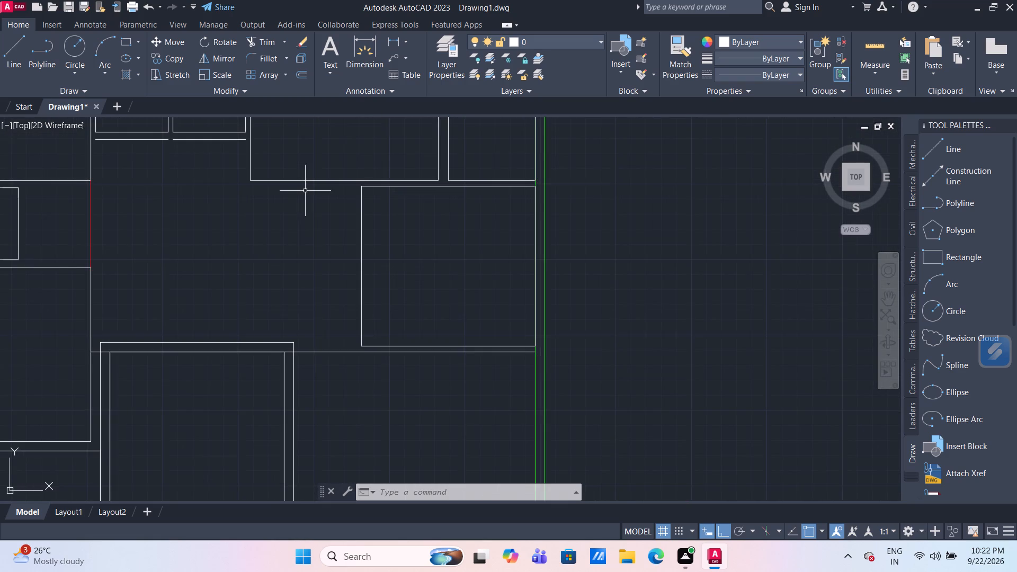
pyautogui.moveTo(309, 193); pyautogui.dragTo(318, 212, button='middle')
pyautogui.scroll(1, 308, 211)
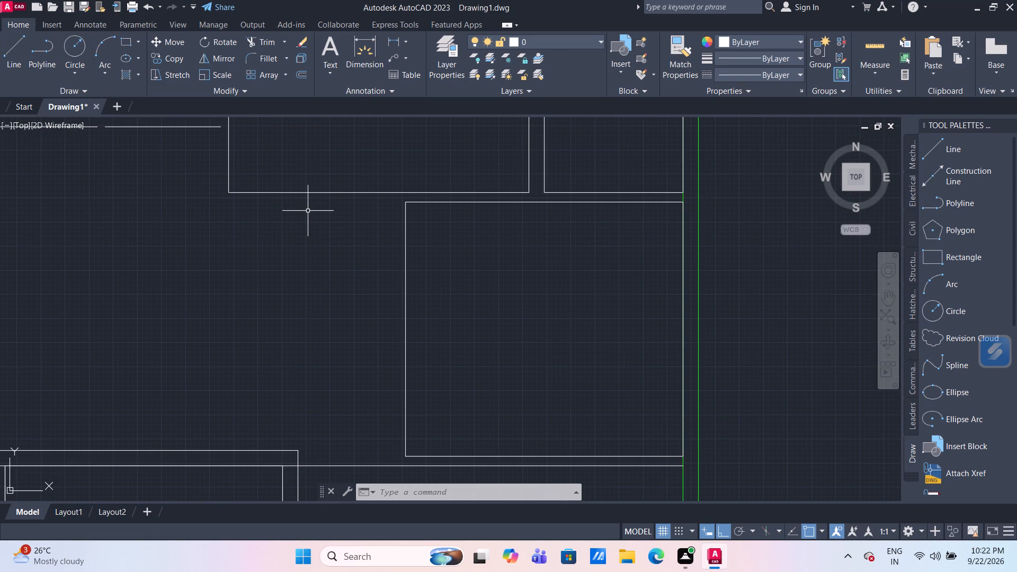
pyautogui.press('o')
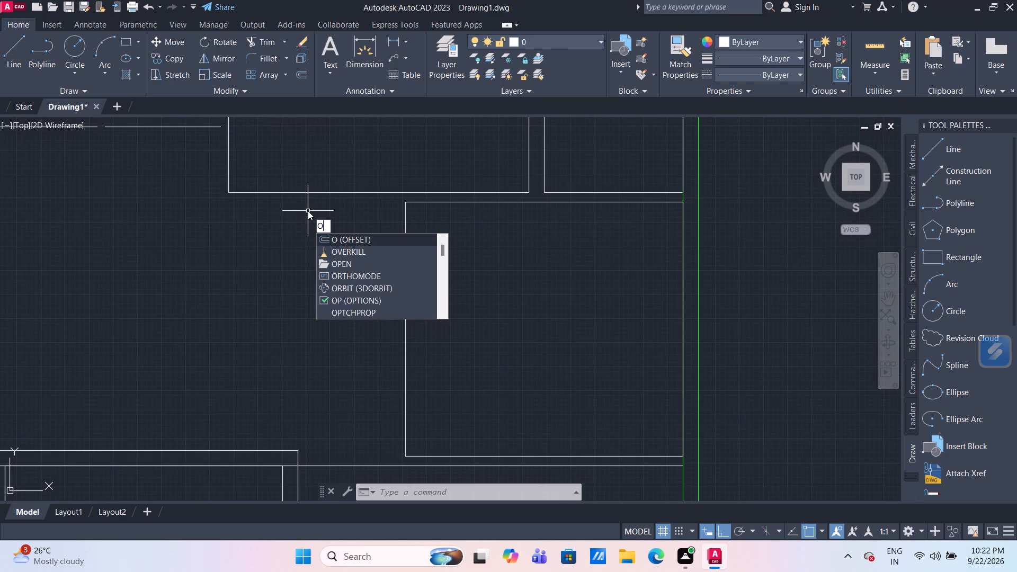
pyautogui.press('Return')
pyautogui.press('Return')
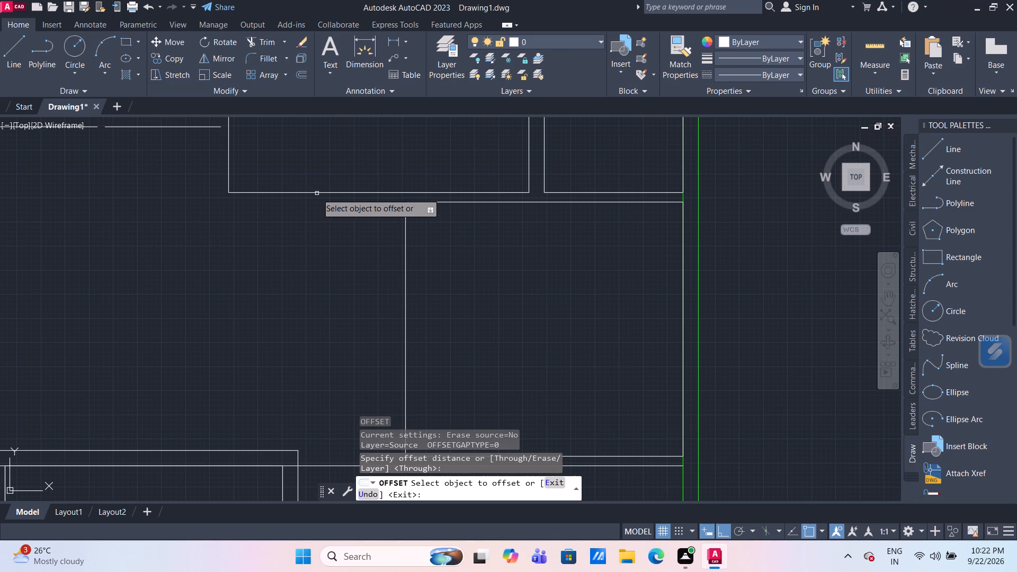
pyautogui.moveTo(317, 193); pyautogui.dragTo(319, 204)
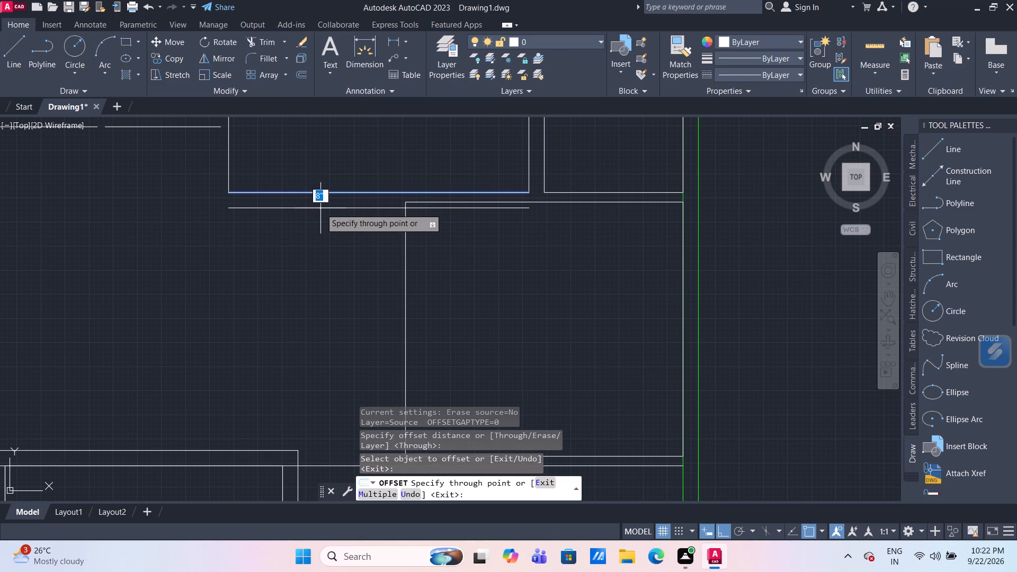
pyautogui.write('5"')
pyautogui.press('Return')
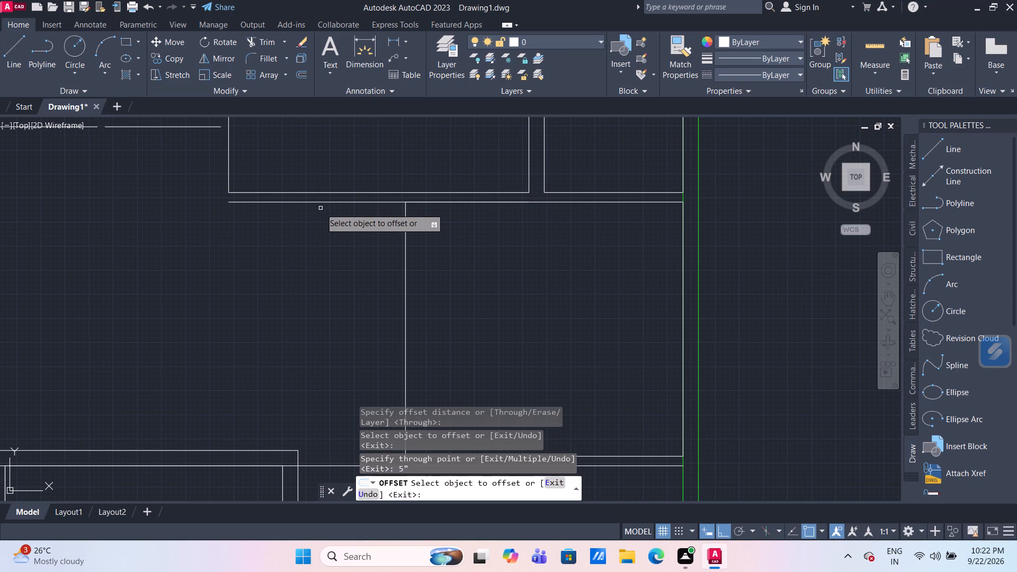
pyautogui.scroll(-1, 320, 208)
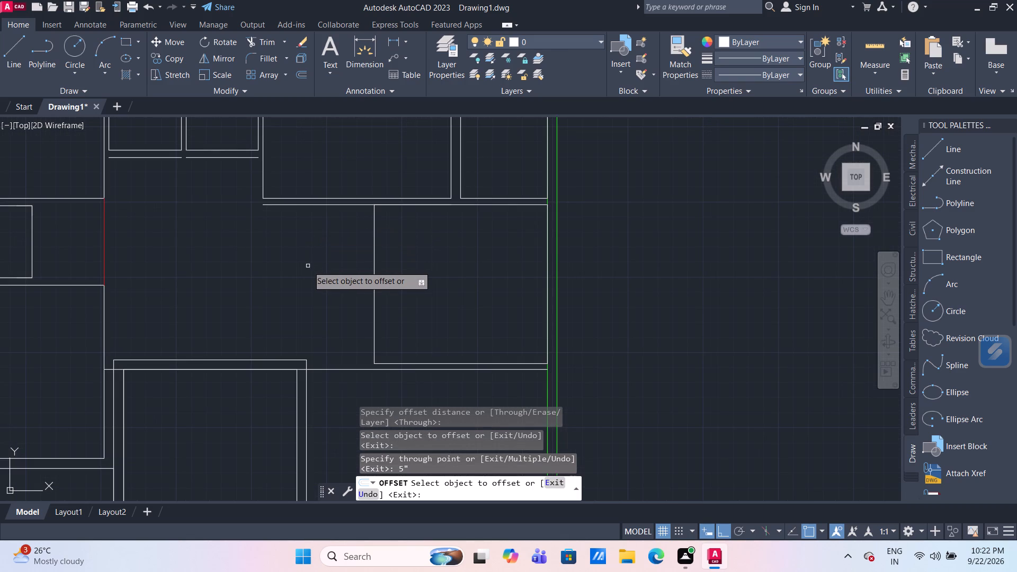
pyautogui.press('Escape')
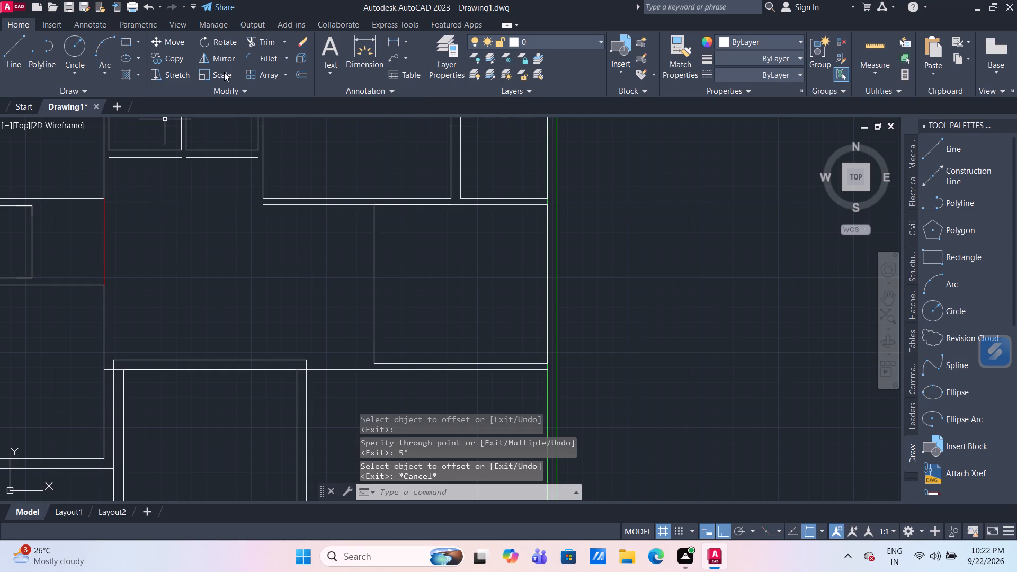
# Measure the central space between the new 5" offset line and the square room's offset north edge.
pyautogui.click(887, 49)
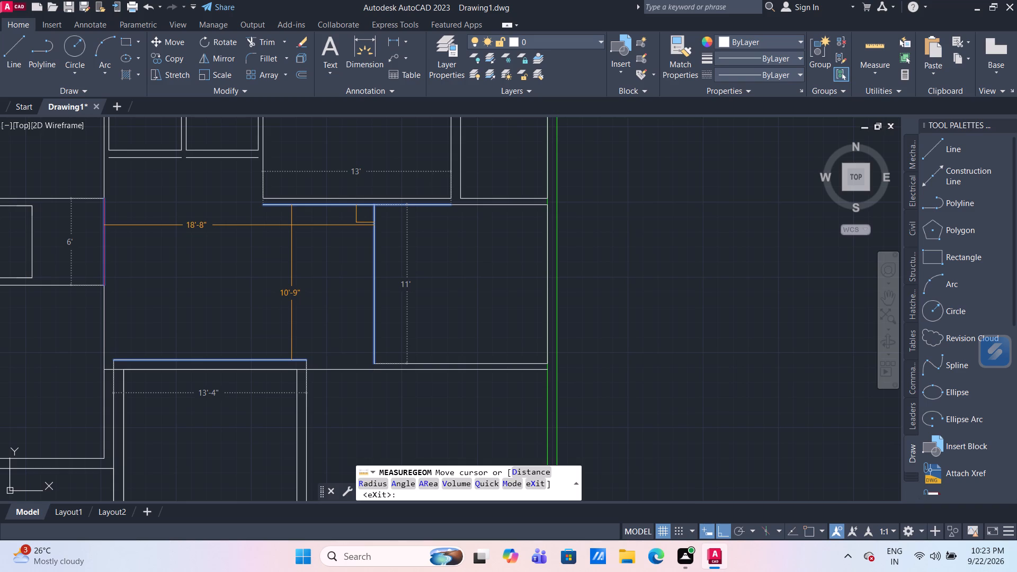
pyautogui.press('Escape')
# Move the square room's inner and outer outlines together 3'3" straight south.
pyautogui.scroll(-1, 291, 225)
pyautogui.scroll(-1, 300, 320)
pyautogui.moveTo(300, 324); pyautogui.dragTo(302, 303, button='middle')
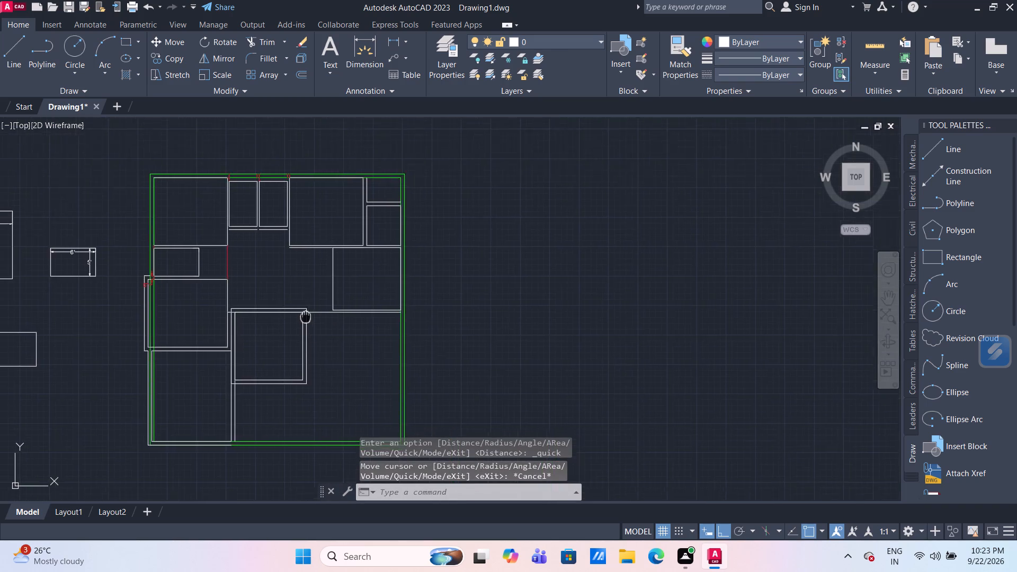
pyautogui.moveTo(302, 303); pyautogui.dragTo(292, 280, button='middle')
pyautogui.moveTo(307, 363); pyautogui.dragTo(288, 338)
pyautogui.click(274, 317)
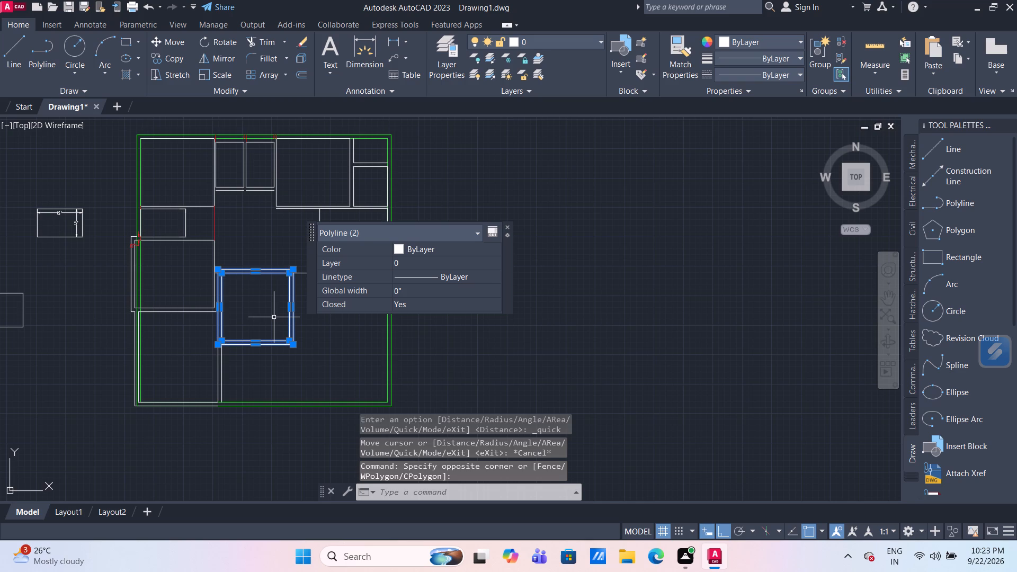
pyautogui.press('m')
pyautogui.press('Return')
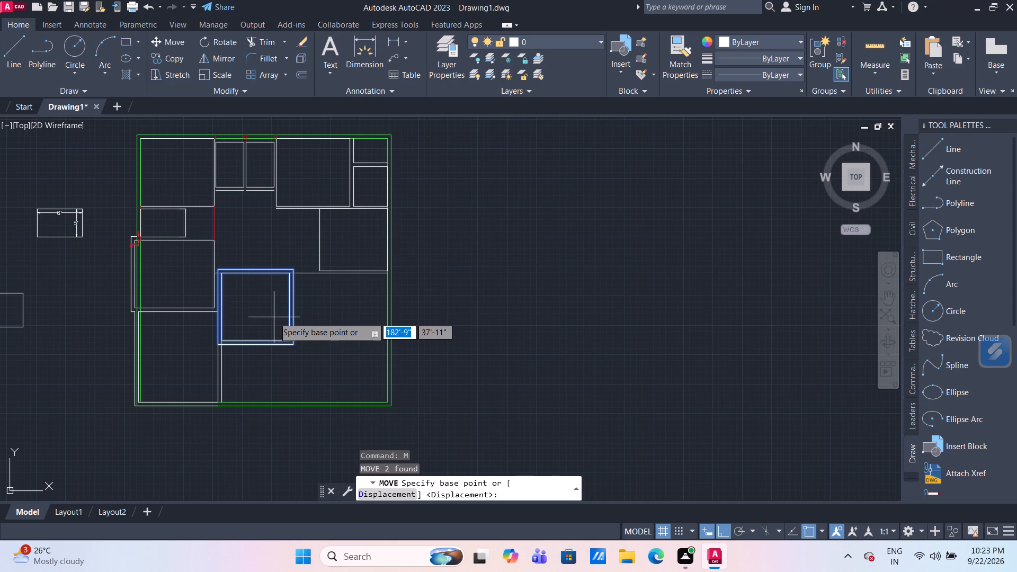
pyautogui.scroll(2, 277, 300)
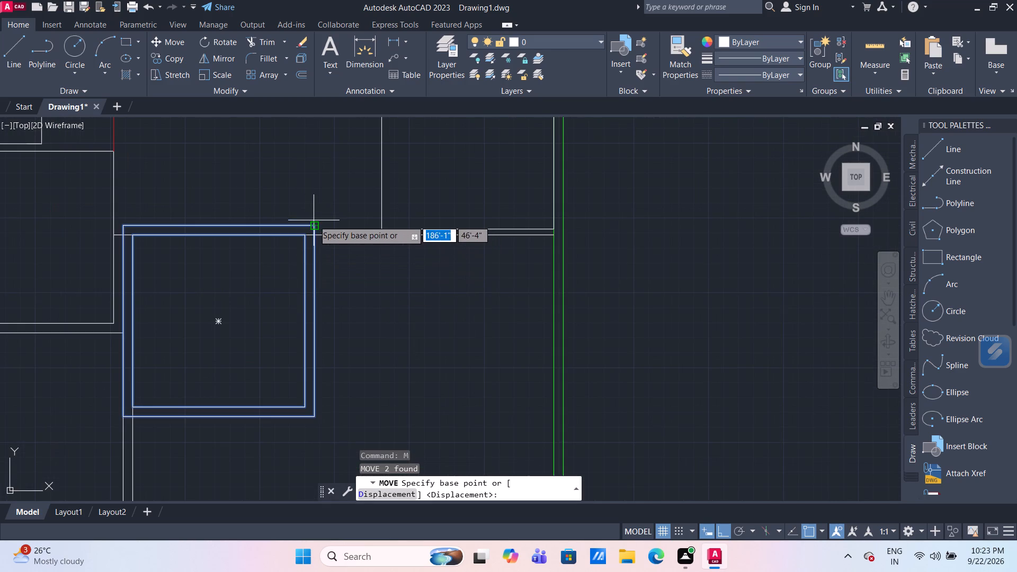
pyautogui.click(312, 226)
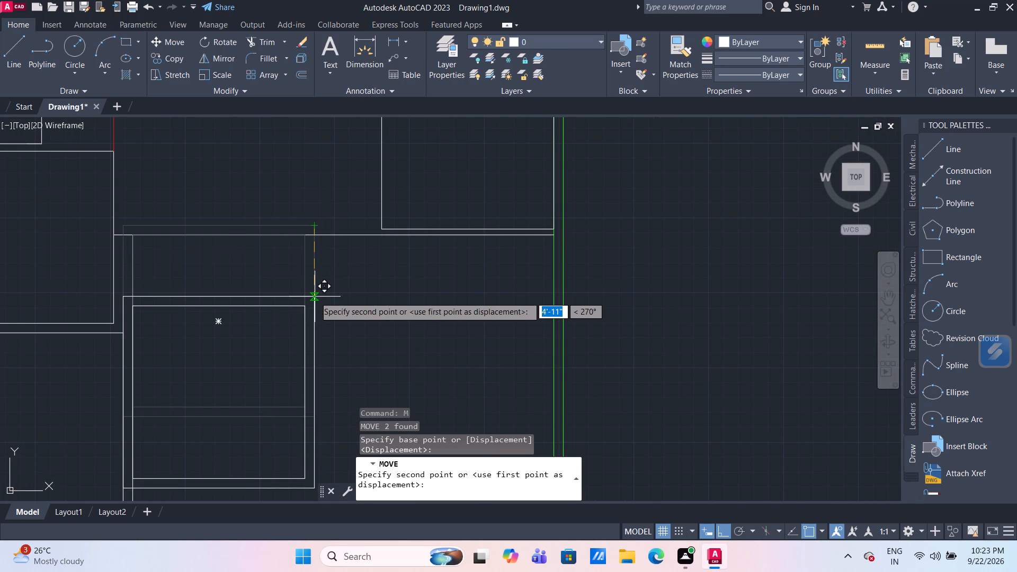
pyautogui.write('3\'3"')
pyautogui.press('Return')
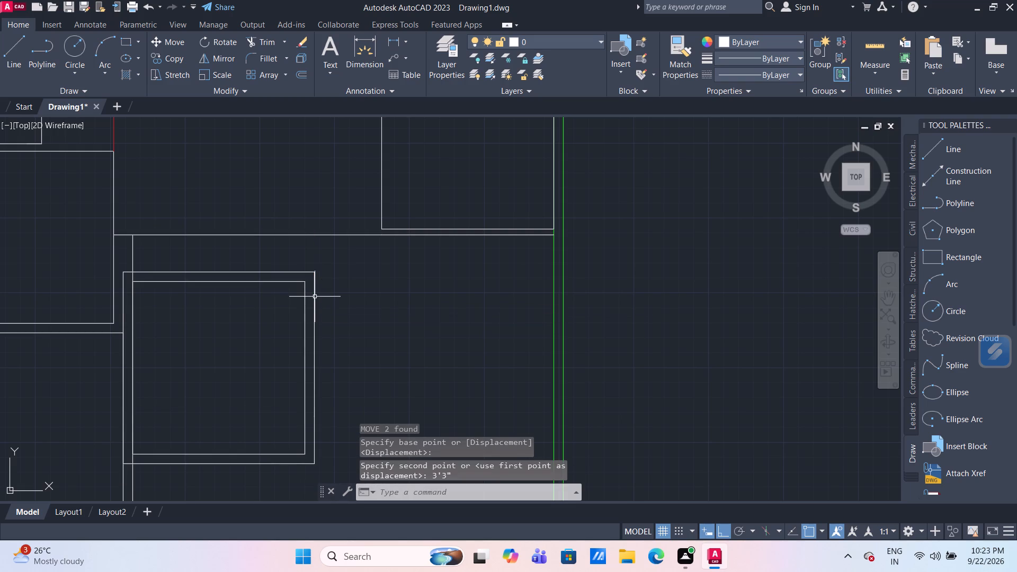
# Measure the open area between the moved square room and the south outline wall.
pyautogui.scroll(-1, 315, 297)
pyautogui.moveTo(315, 425); pyautogui.dragTo(303, 317, button='middle')
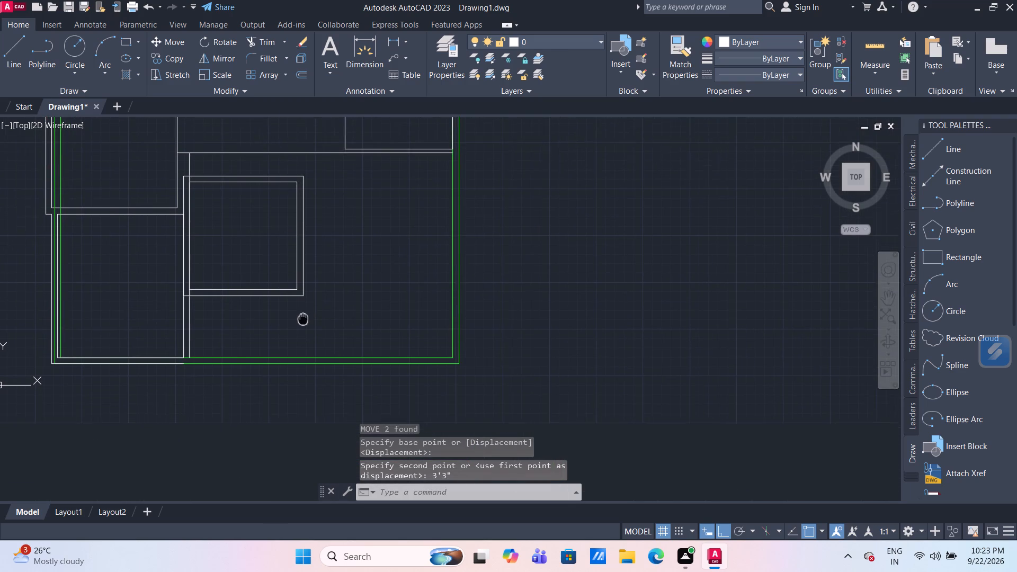
pyautogui.click(875, 46)
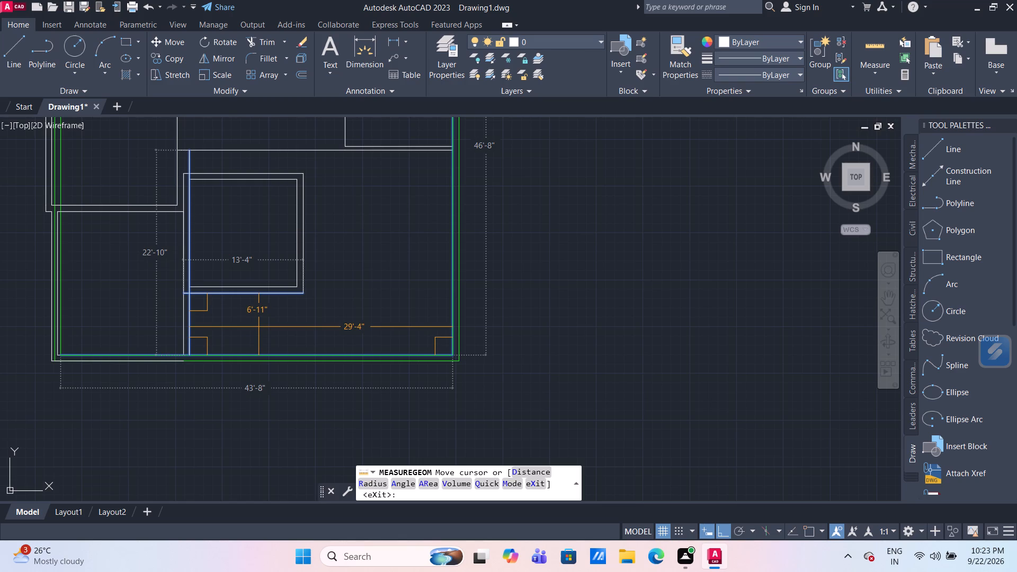
pyautogui.press('Escape')
# Examine the walls between the eastern rooms, the central space and the long horizontal line north of the moved square room.
pyautogui.moveTo(365, 228); pyautogui.dragTo(356, 411, button='middle')
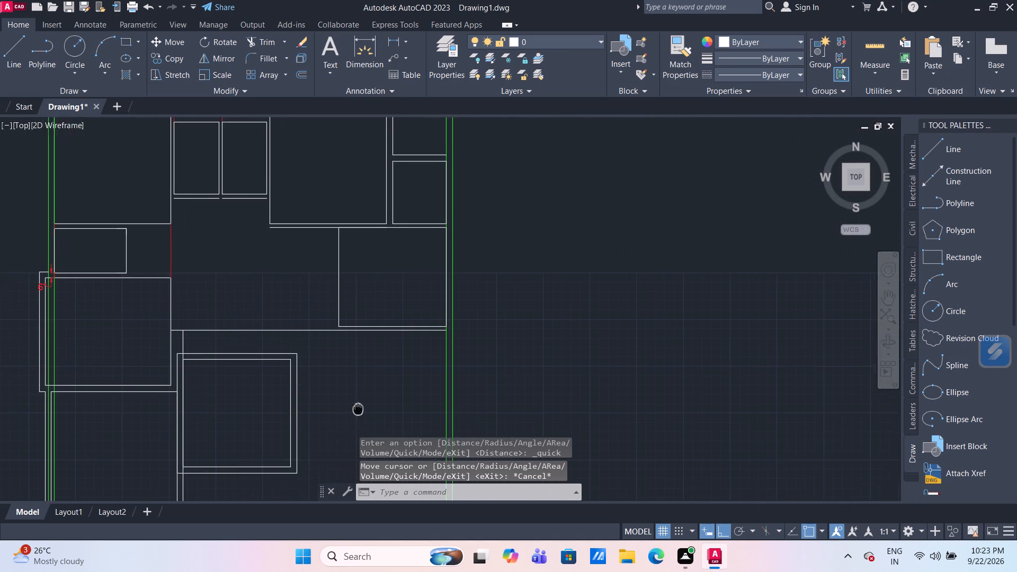
pyautogui.moveTo(356, 411); pyautogui.dragTo(354, 415, button='middle')
pyautogui.scroll(2, 413, 203)
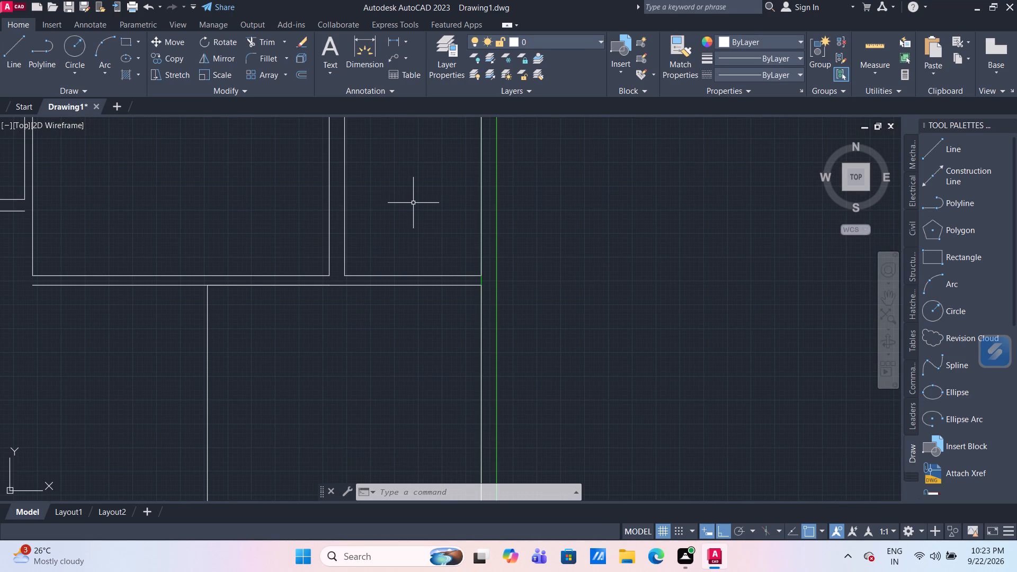
pyautogui.scroll(-2, 413, 203)
pyautogui.moveTo(413, 203); pyautogui.dragTo(389, 230, button='middle')
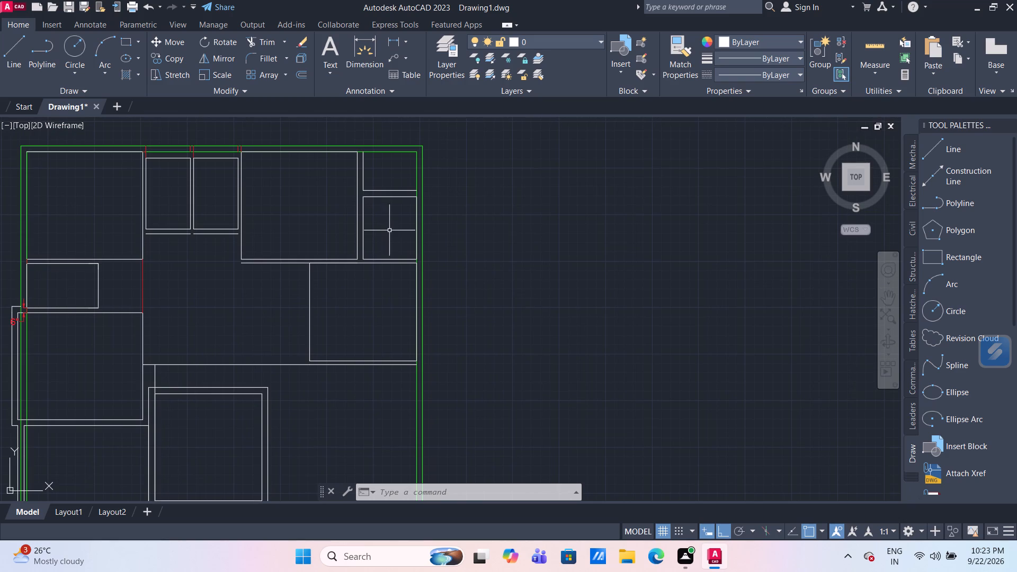
pyautogui.moveTo(351, 334); pyautogui.dragTo(364, 271, button='middle')
pyautogui.scroll(1, 306, 280)
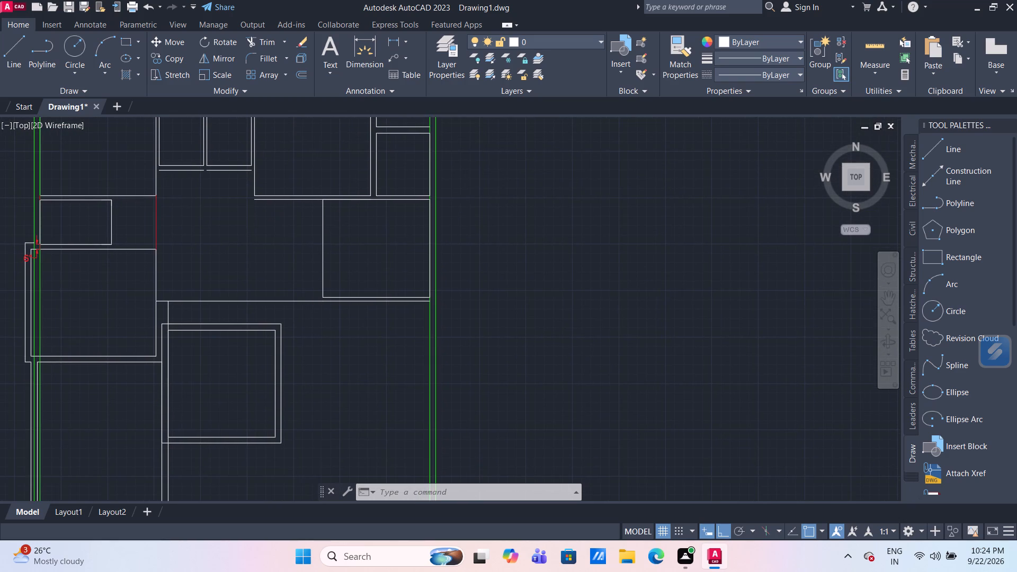
pyautogui.moveTo(306, 280); pyautogui.dragTo(302, 261, button='middle')
pyautogui.scroll(1, 308, 271)
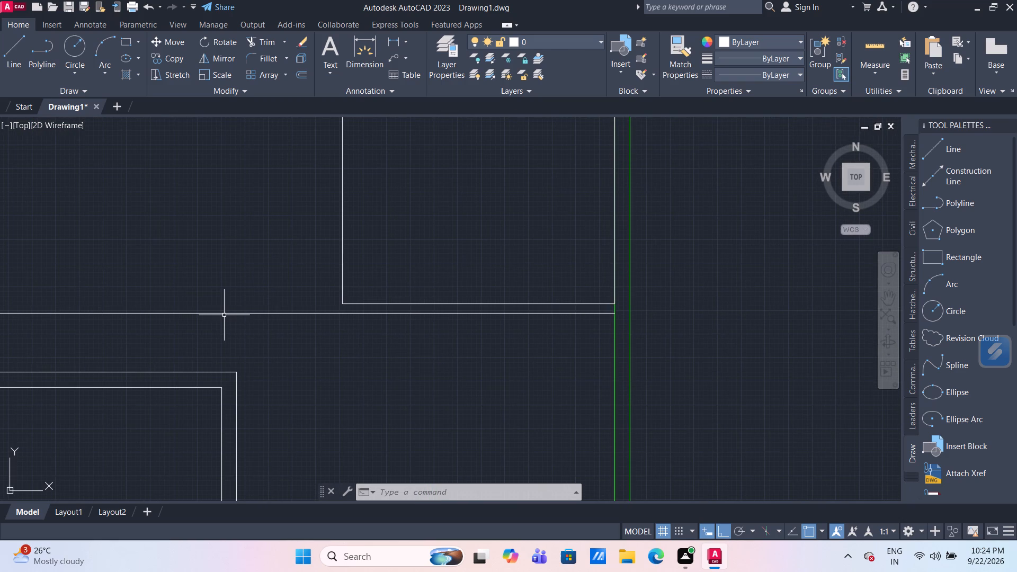
# Delete the long horizontal line crossing the central space north of the square room, up to the eastern room's southwest corner.
pyautogui.click(224, 314)
pyautogui.scroll(-1, 220, 264)
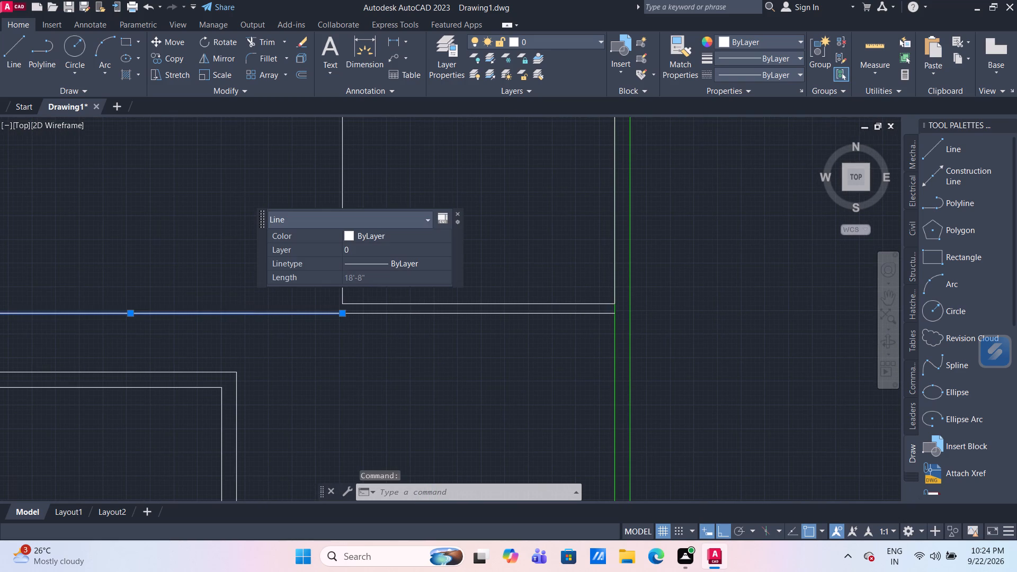
pyautogui.scroll(-1, 220, 264)
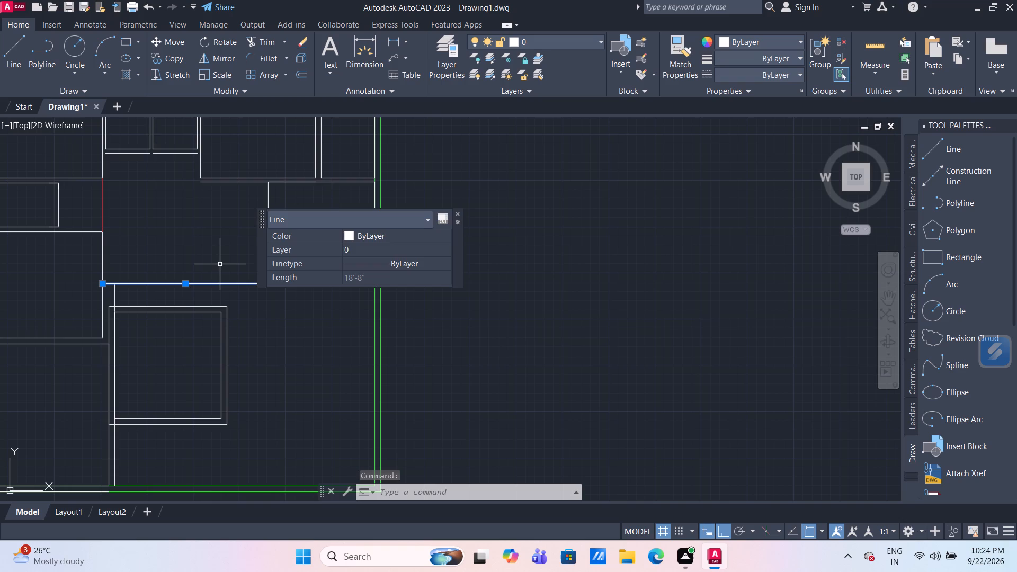
pyautogui.press('Delete')
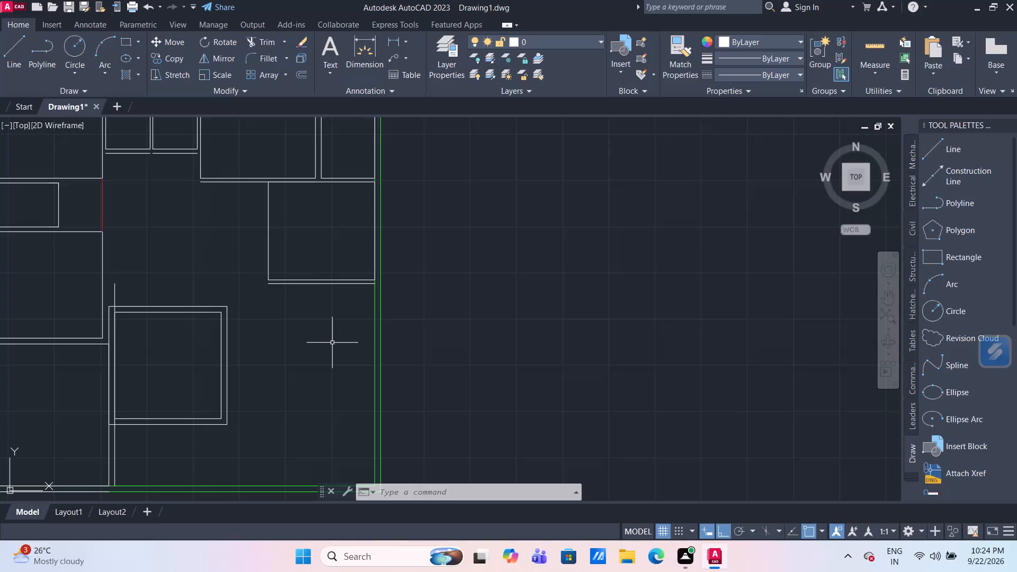
# Measure the central space between the western rooms, the eastern room and the square room's north edge.
pyautogui.click(23, 55)
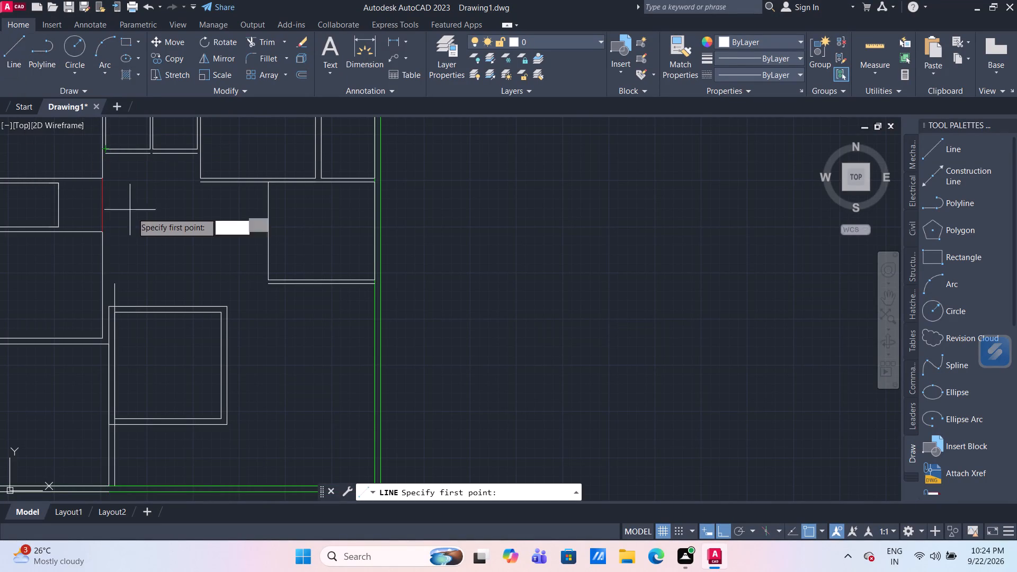
pyautogui.click(879, 46)
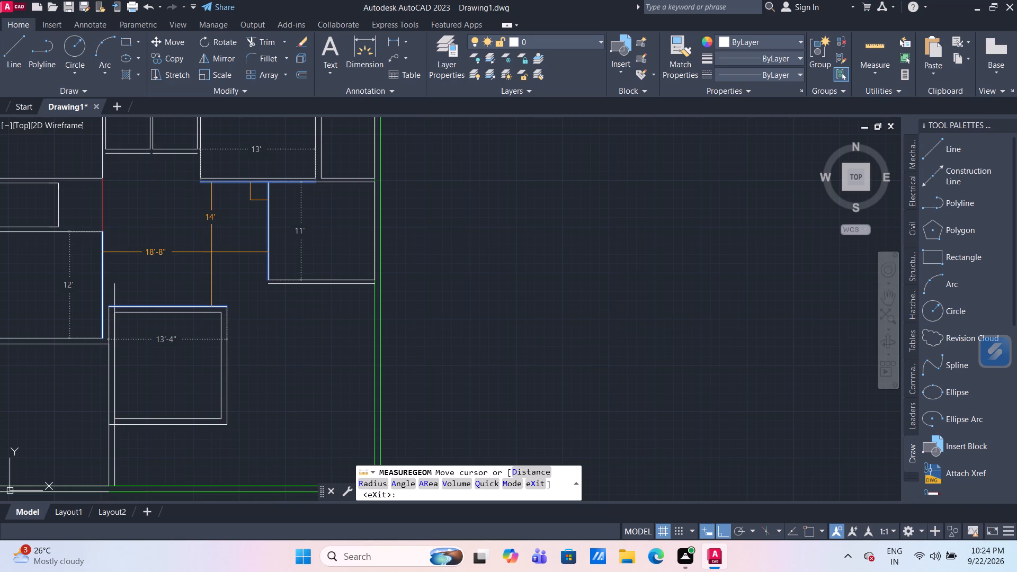
pyautogui.press('Escape')
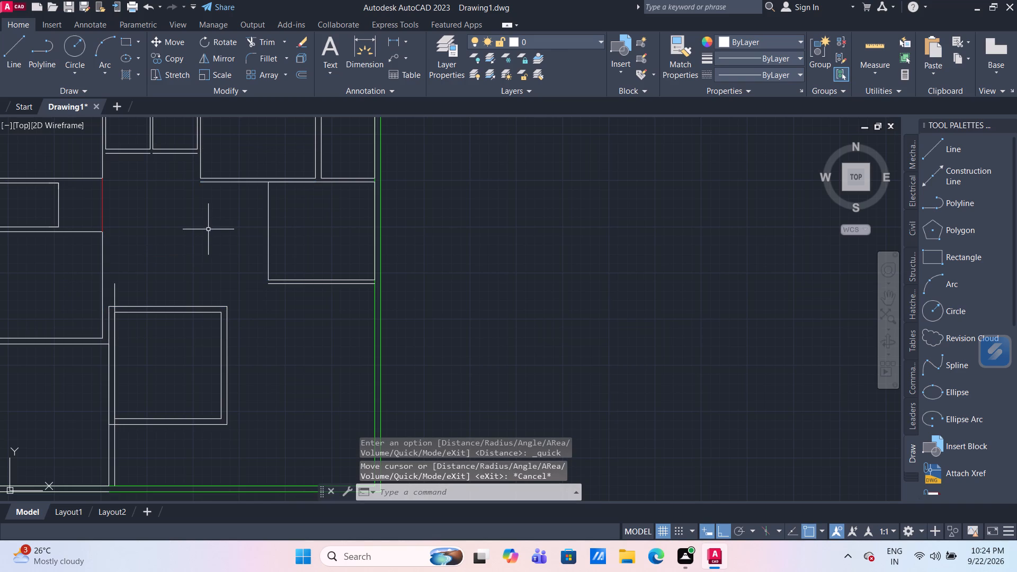
pyautogui.scroll(-1, 207, 230)
pyautogui.moveTo(205, 237); pyautogui.dragTo(209, 265, button='middle')
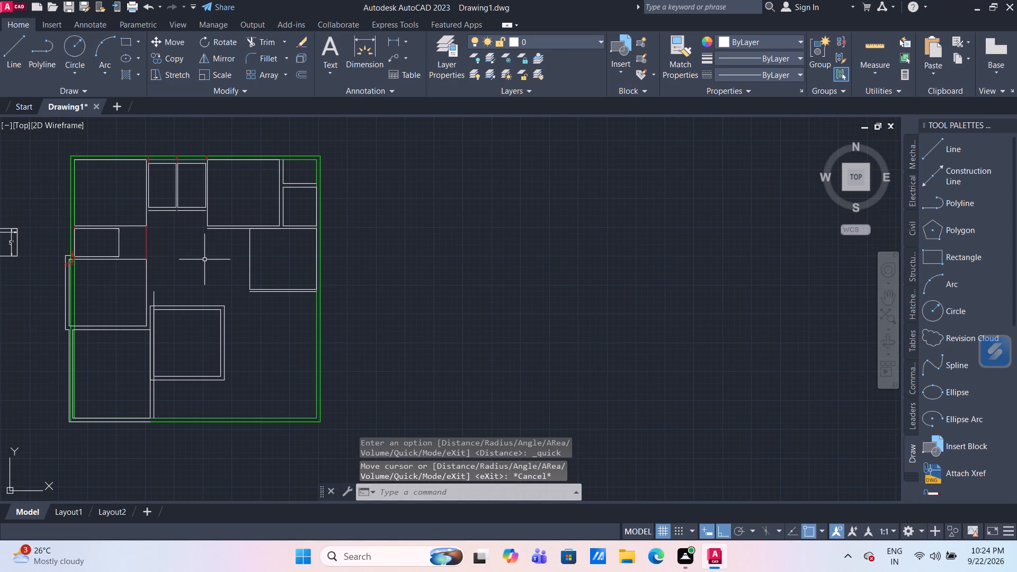
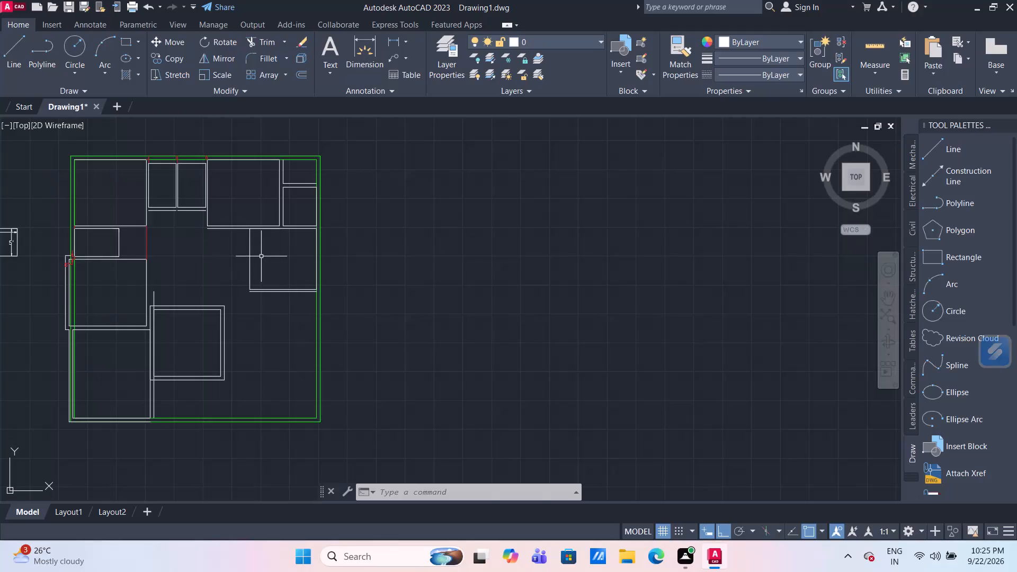
# Measure the interior width and depth of the eastern room north of the open southeast area.
pyautogui.scroll(1, 254, 269)
pyautogui.moveTo(261, 287); pyautogui.dragTo(261, 287, button='middle')
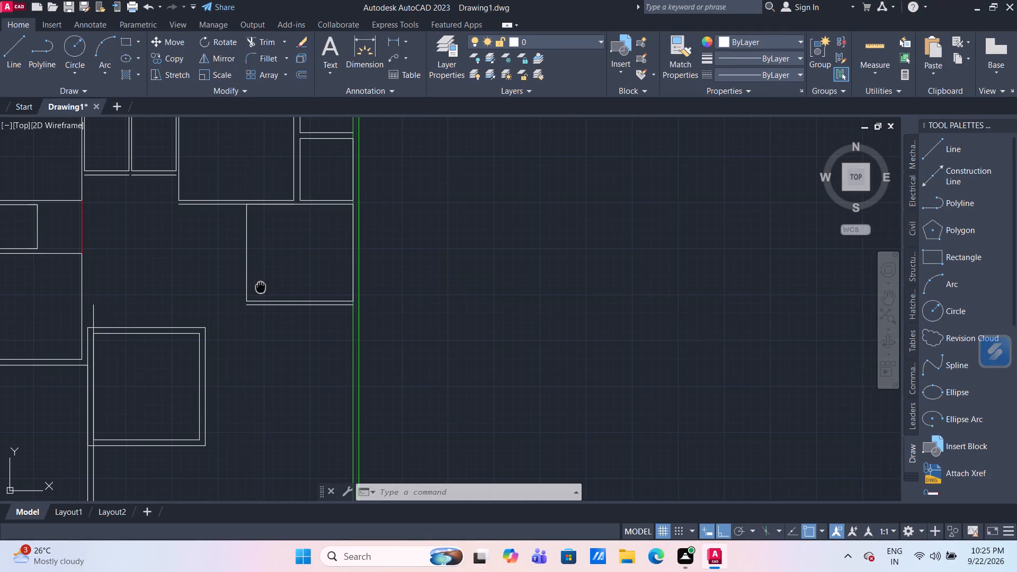
pyautogui.moveTo(261, 287); pyautogui.dragTo(253, 267, button='middle')
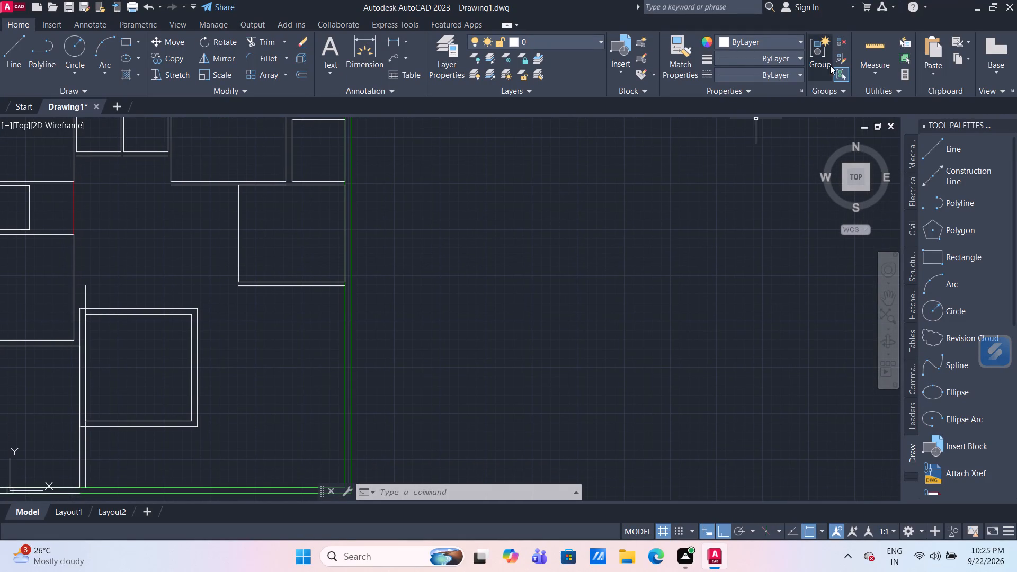
pyautogui.click(876, 39)
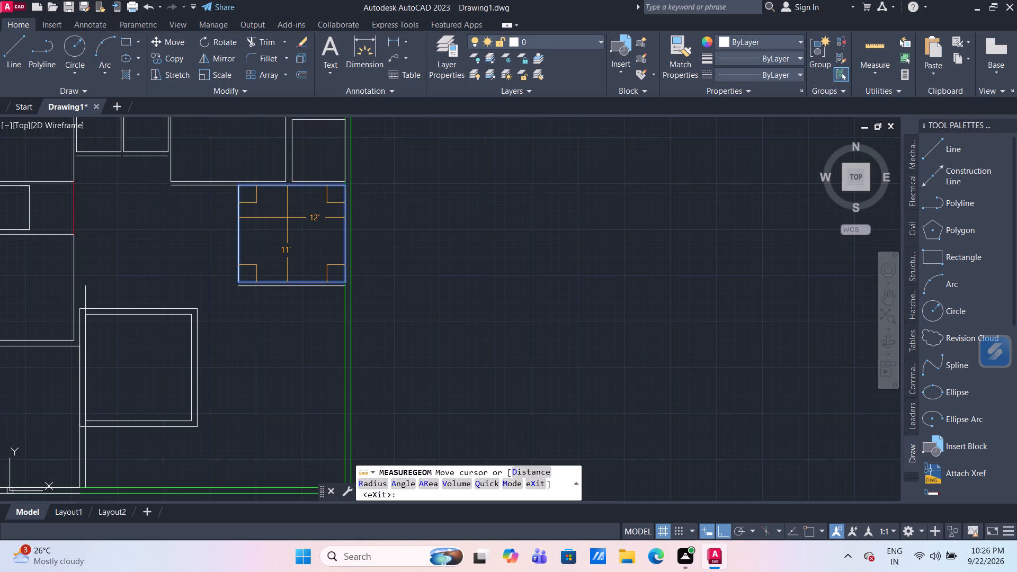
pyautogui.press('Escape')
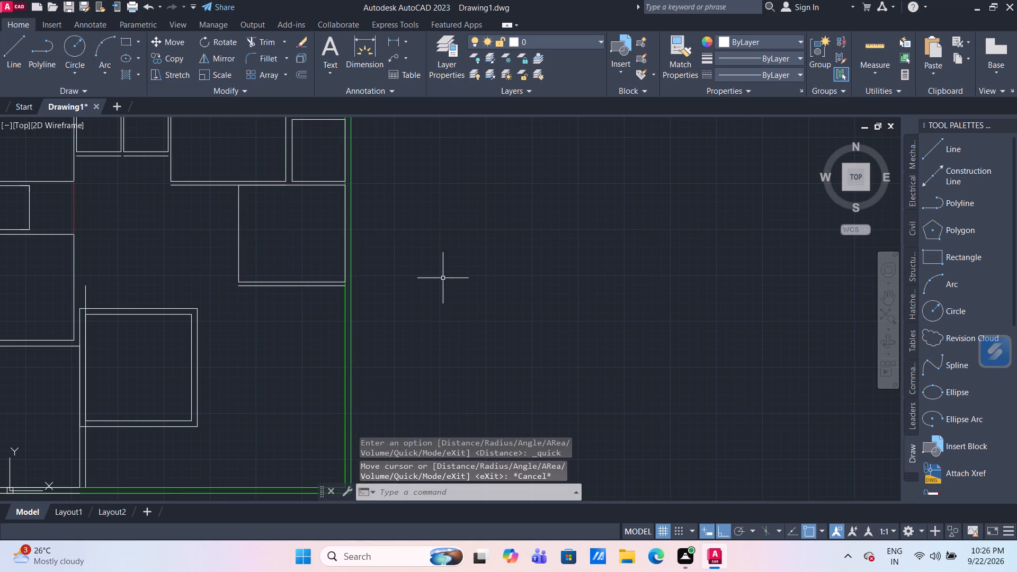
# Examine the open southeast area around the square room, the overall floor plan and the spare room outlines west of it.
pyautogui.moveTo(416, 262); pyautogui.dragTo(373, 207, button='middle')
pyautogui.scroll(-2, 355, 236)
pyautogui.moveTo(297, 267); pyautogui.dragTo(292, 234, button='middle')
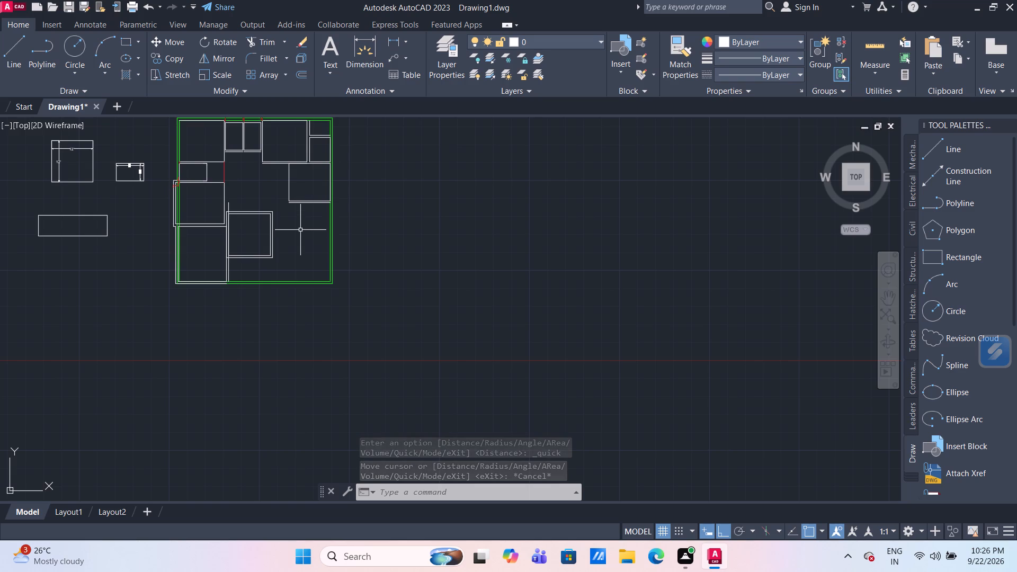
pyautogui.scroll(2, 297, 224)
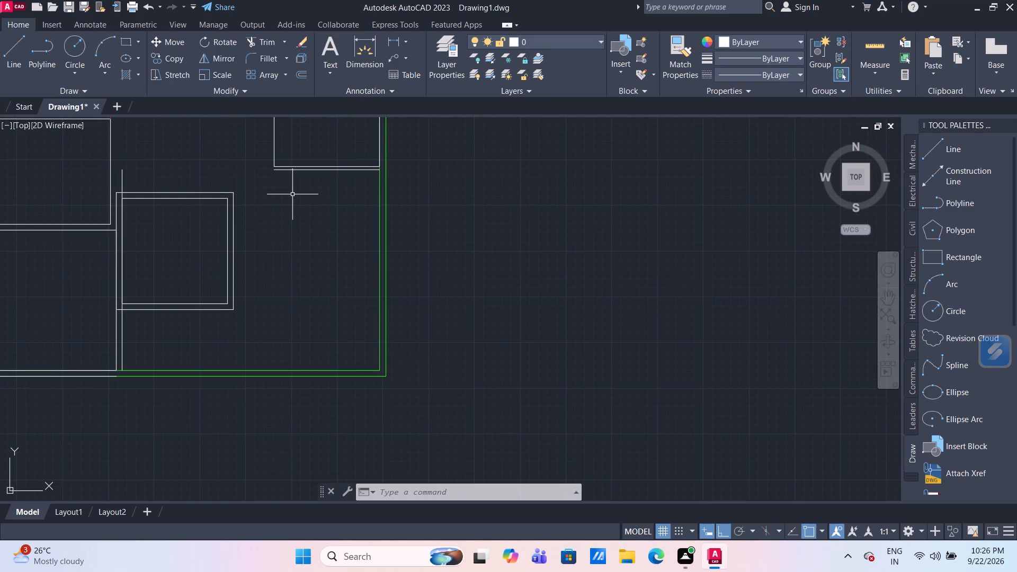
pyautogui.moveTo(292, 194); pyautogui.dragTo(285, 230, button='middle')
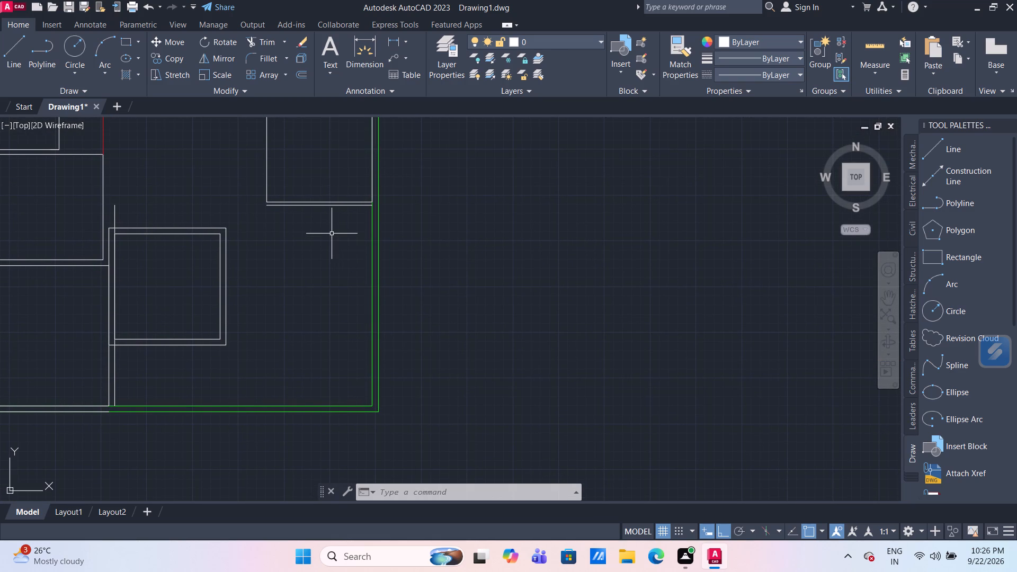
pyautogui.moveTo(444, 267); pyautogui.dragTo(434, 243, button='middle')
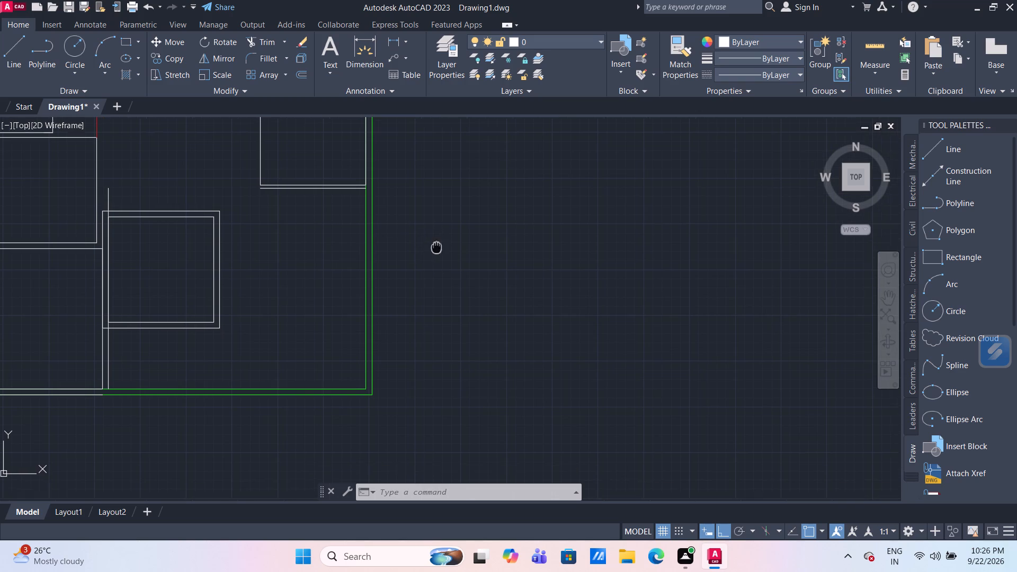
pyautogui.moveTo(434, 243); pyautogui.dragTo(434, 242, button='middle')
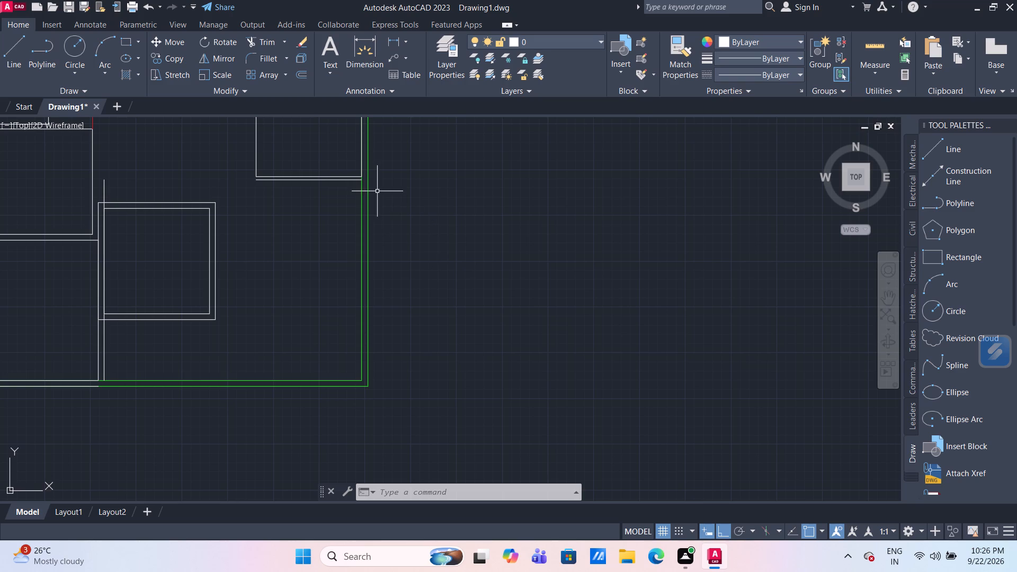
pyautogui.scroll(-3, 374, 187)
pyautogui.moveTo(390, 185); pyautogui.dragTo(412, 165, button='middle')
pyautogui.scroll(2, 281, 156)
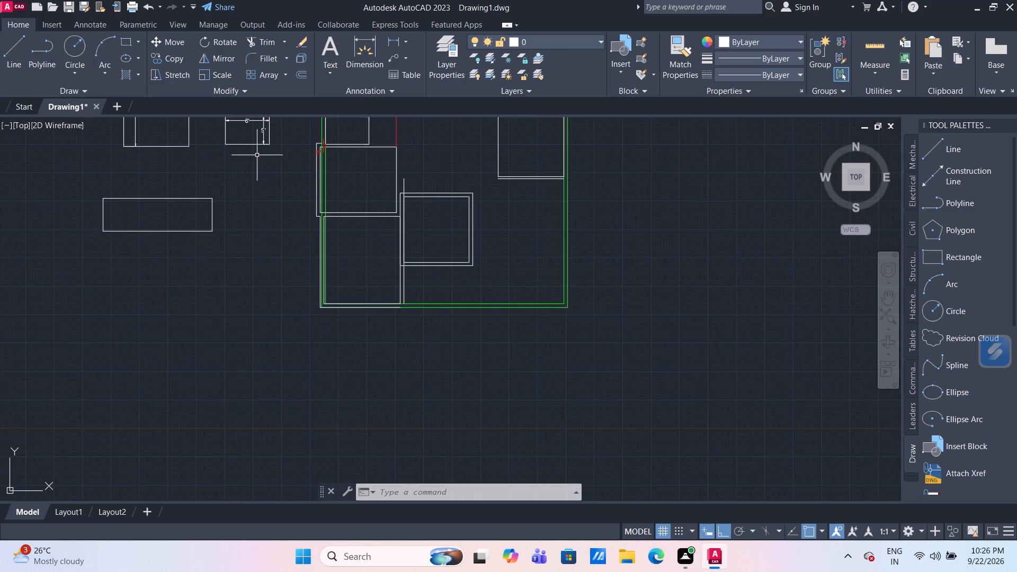
pyautogui.moveTo(256, 155); pyautogui.dragTo(205, 242, button='middle')
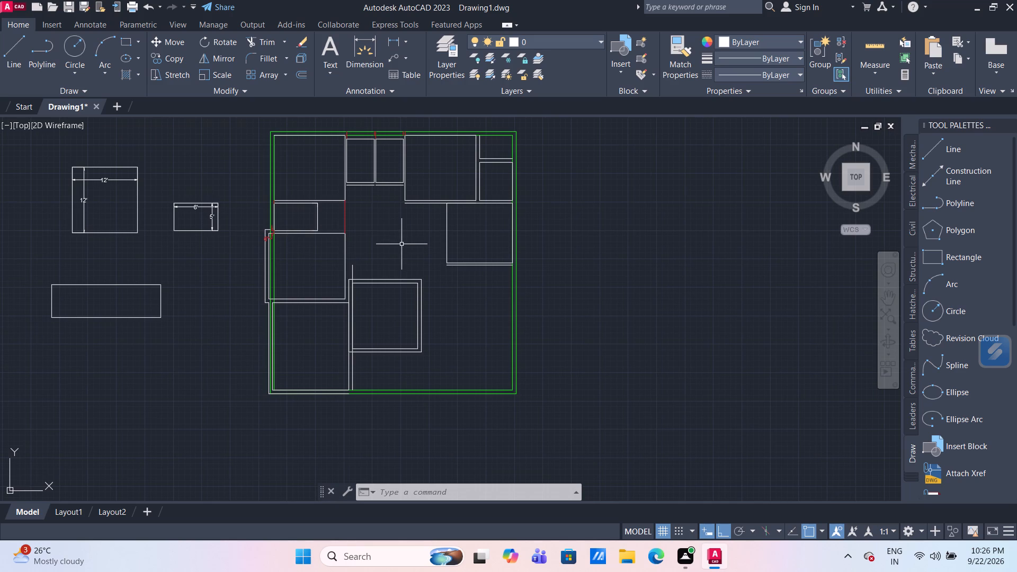
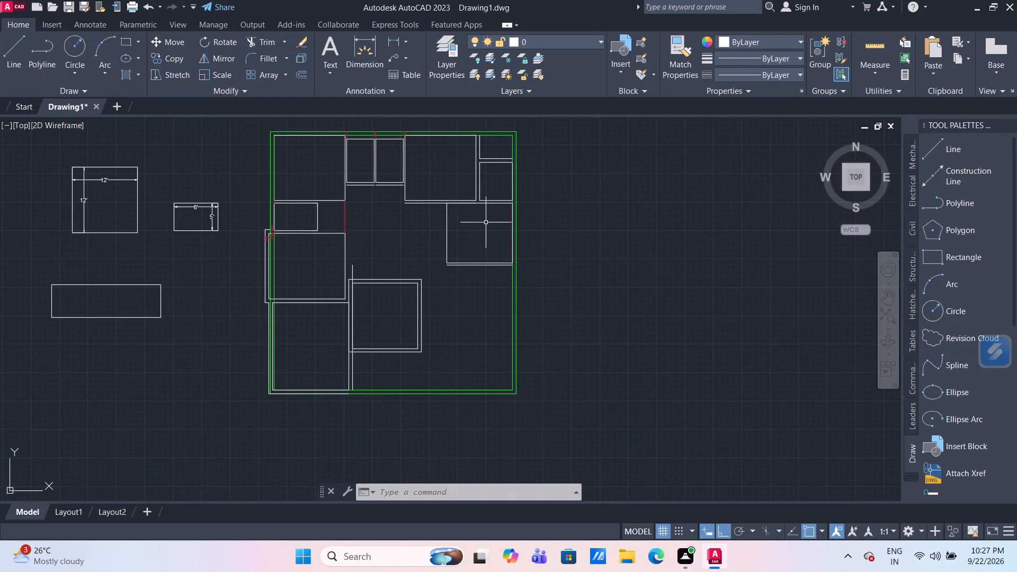
# Measure the width and depth of the open southeast area between the square room and the outer walls.
pyautogui.click(872, 43)
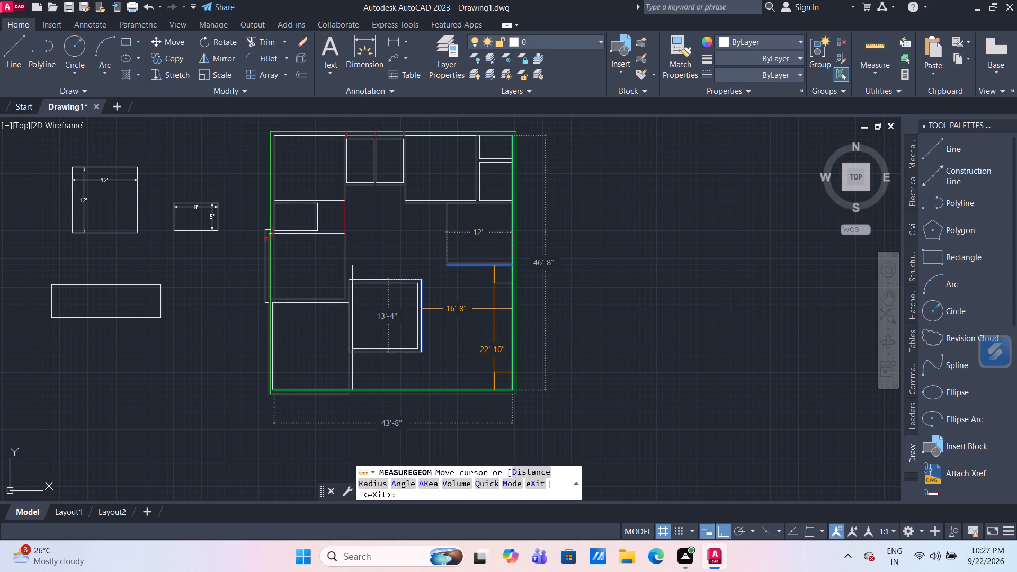
pyautogui.press('Escape')
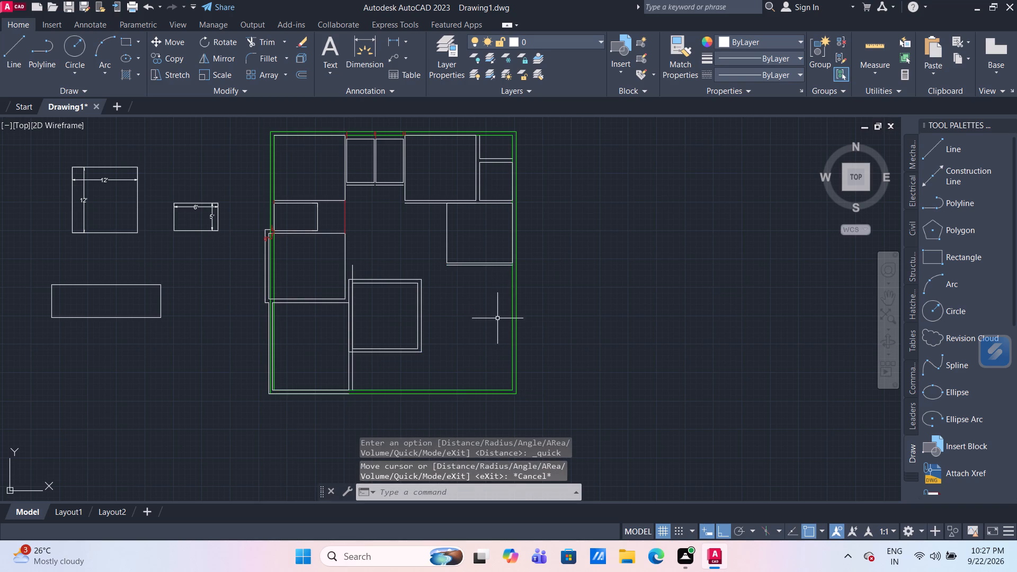
# Offset the outer south wall line of the eastern room 5' south, and offset that new line 5" further south to form a double-line wall.
pyautogui.scroll(3, 496, 282)
pyautogui.scroll(-2, 496, 282)
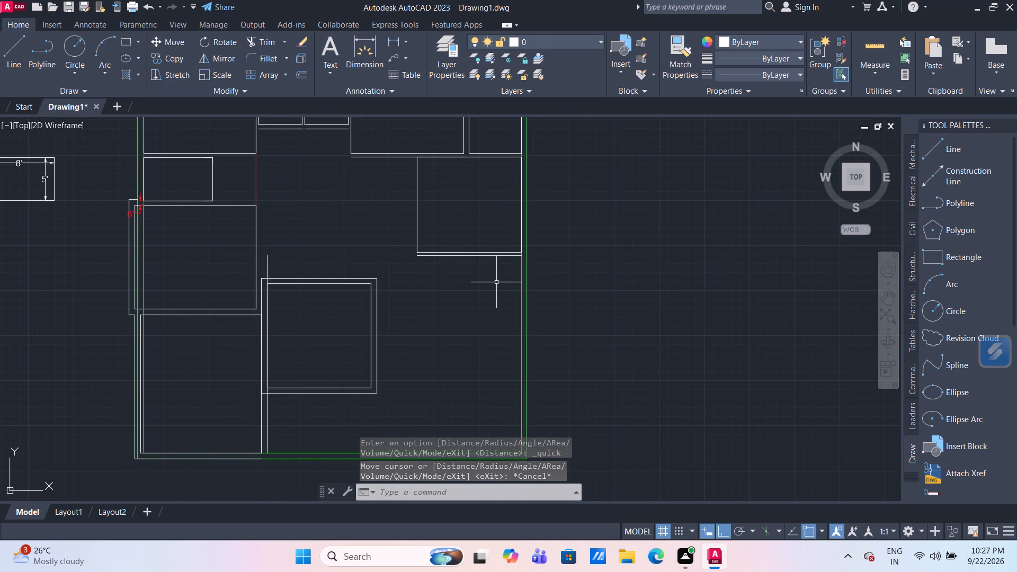
pyautogui.moveTo(479, 269); pyautogui.dragTo(502, 237, button='middle')
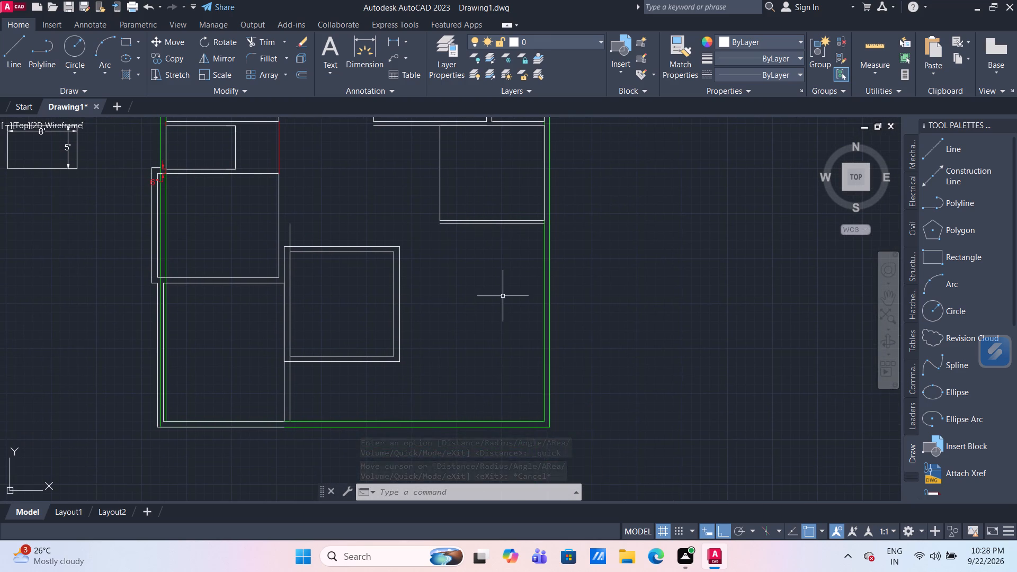
pyautogui.moveTo(504, 272); pyautogui.dragTo(504, 259, button='middle')
pyautogui.press('o')
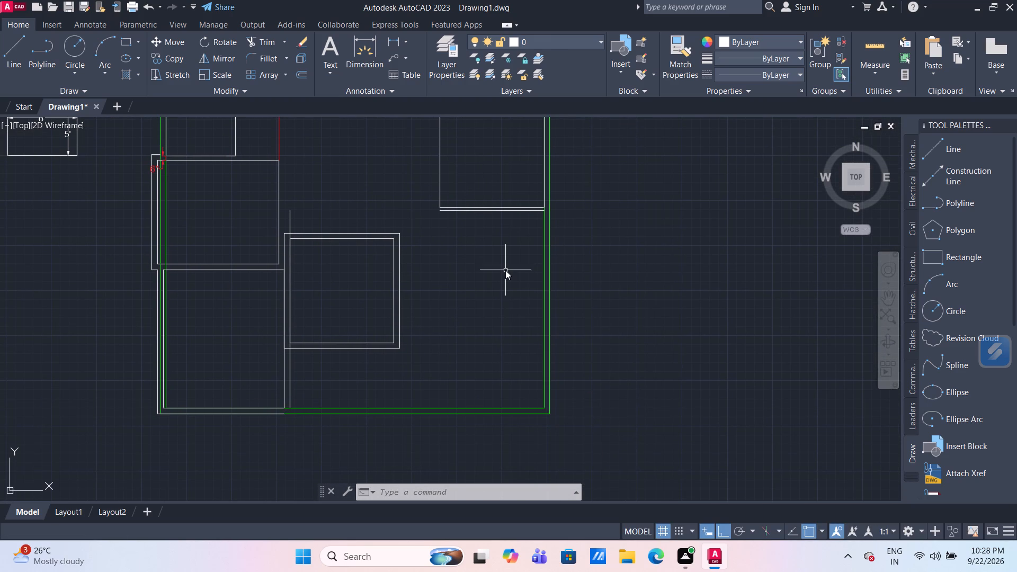
pyautogui.press('Return')
pyautogui.press('Return')
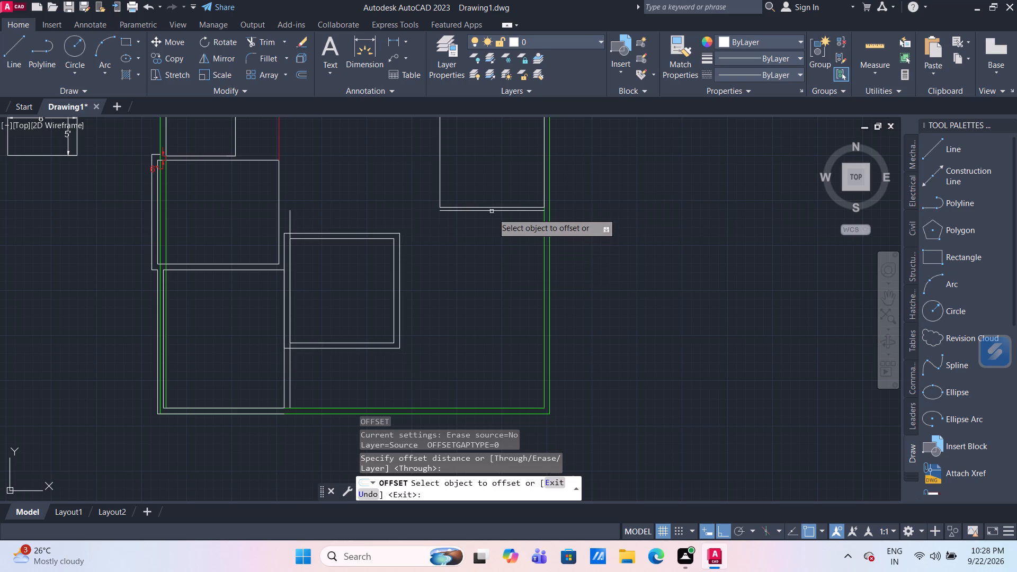
pyautogui.moveTo(494, 211); pyautogui.dragTo(496, 219)
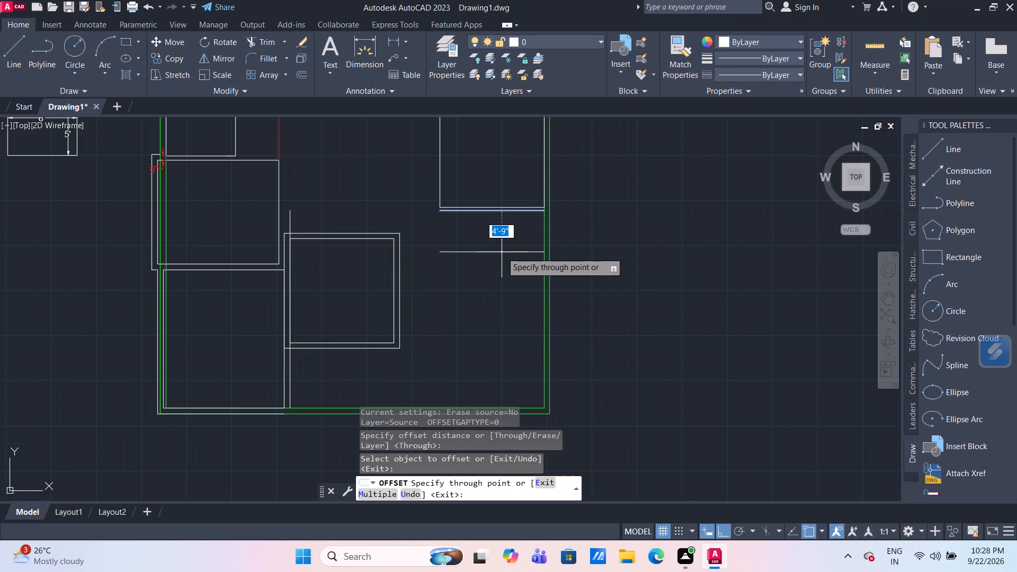
pyautogui.write("5'")
pyautogui.press('Return')
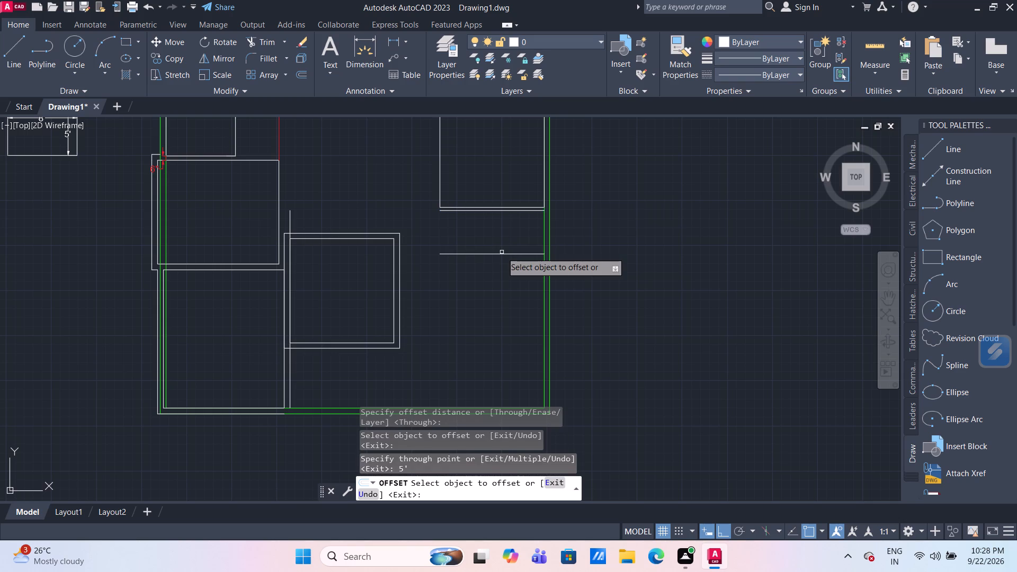
pyautogui.click(498, 255)
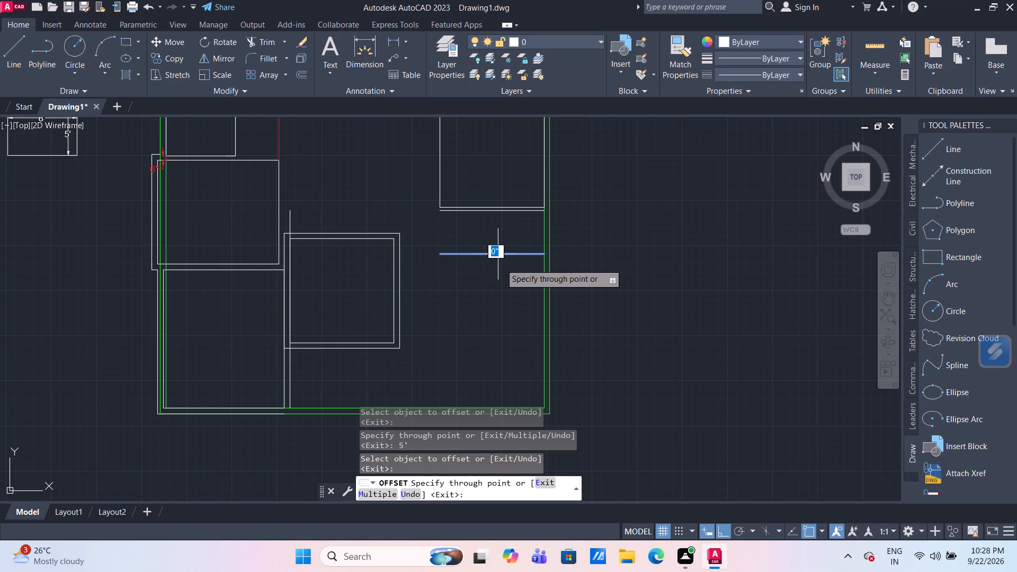
pyautogui.press('5')
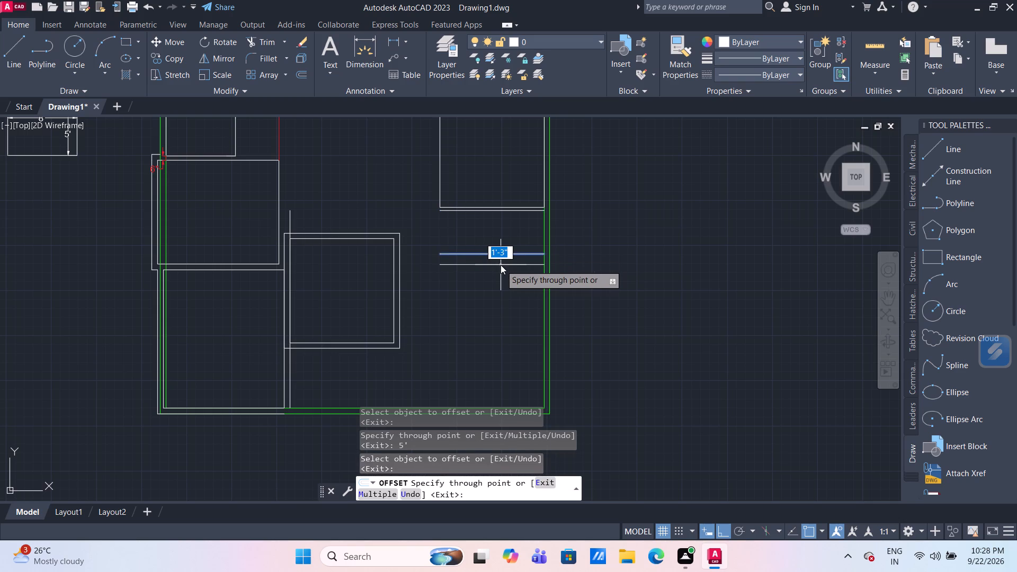
pyautogui.hotkey('shift', '"')
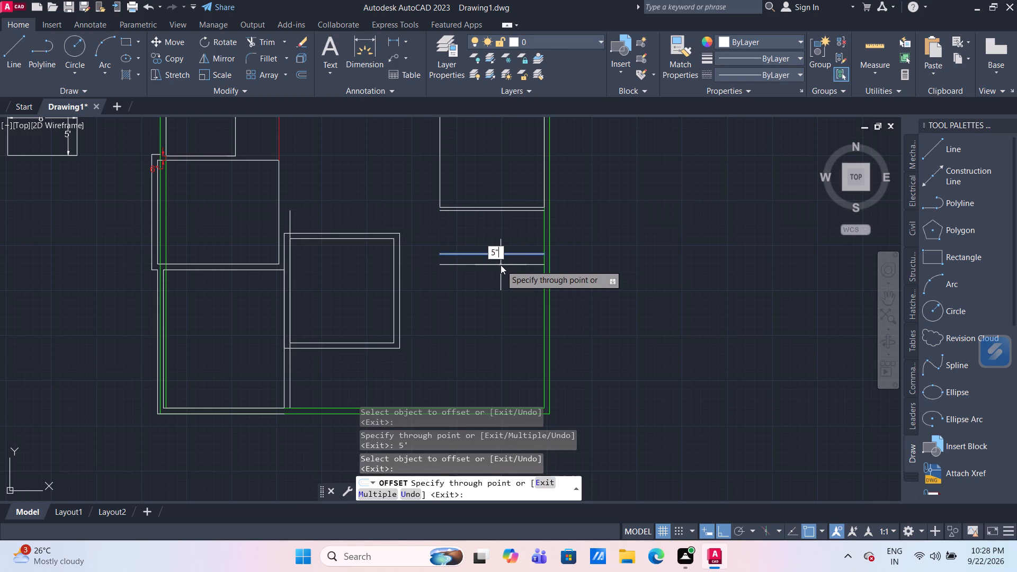
pyautogui.press('Return')
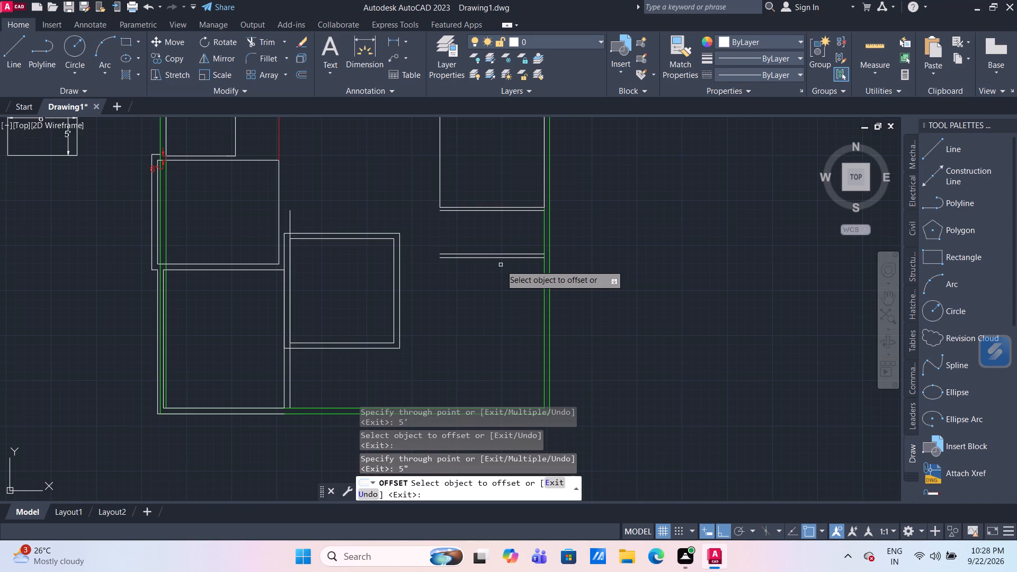
# Measure the eastern room and the remaining open space south of the new double-line wall.
pyautogui.scroll(-3, 501, 265)
pyautogui.scroll(4, 501, 263)
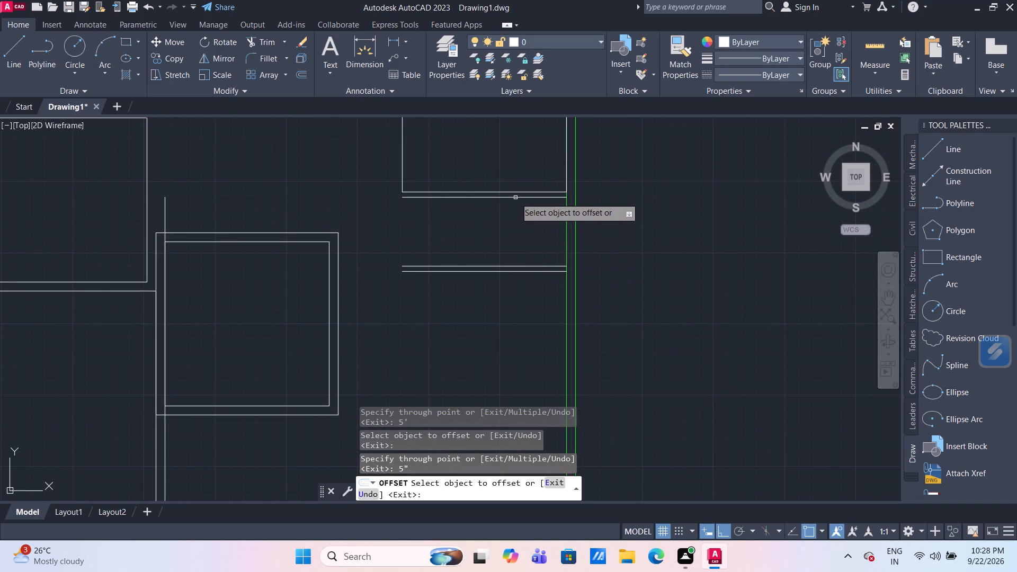
pyautogui.scroll(3, 513, 196)
pyautogui.click(887, 37)
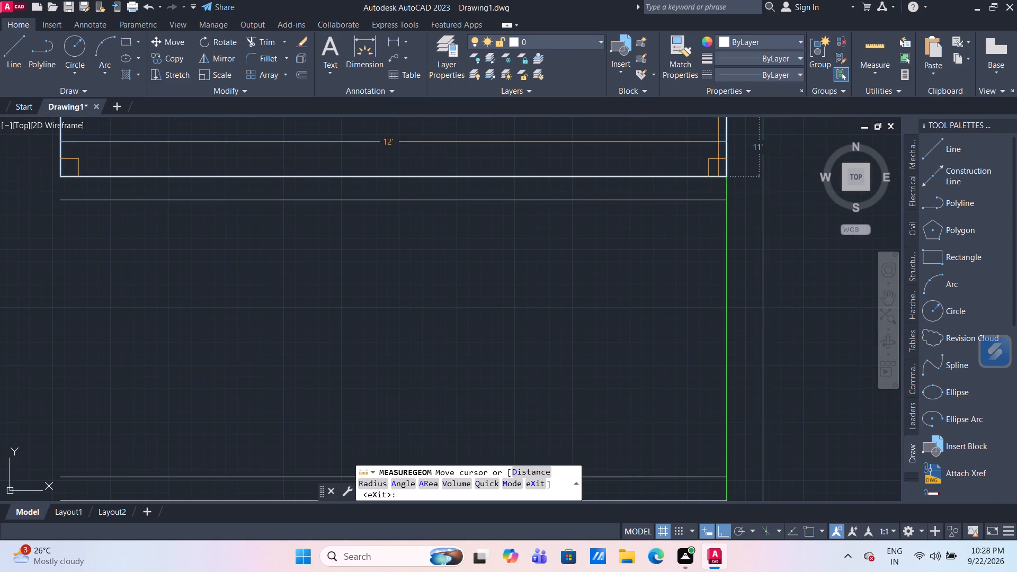
pyautogui.scroll(-4, 667, 187)
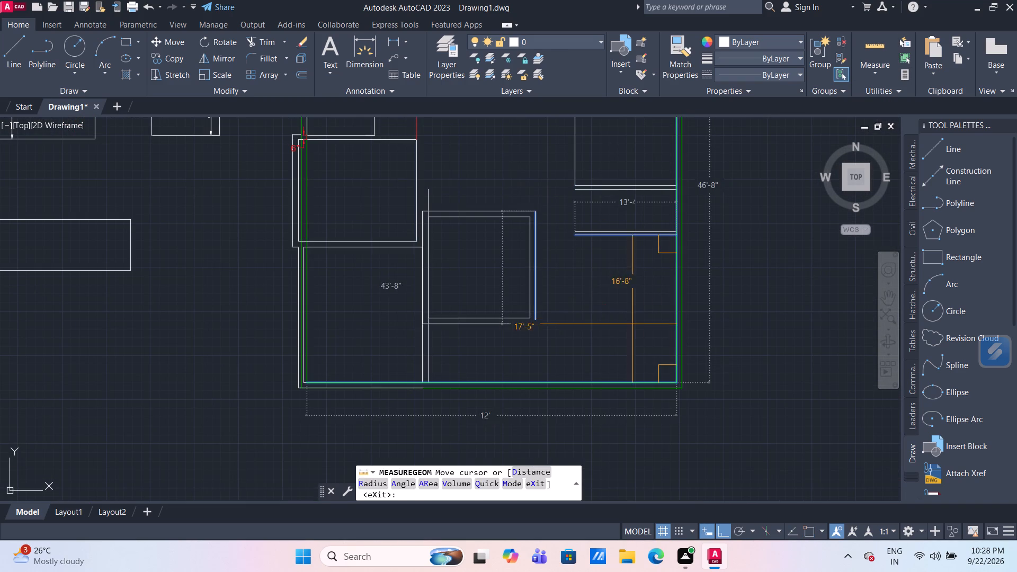
pyautogui.press('Escape')
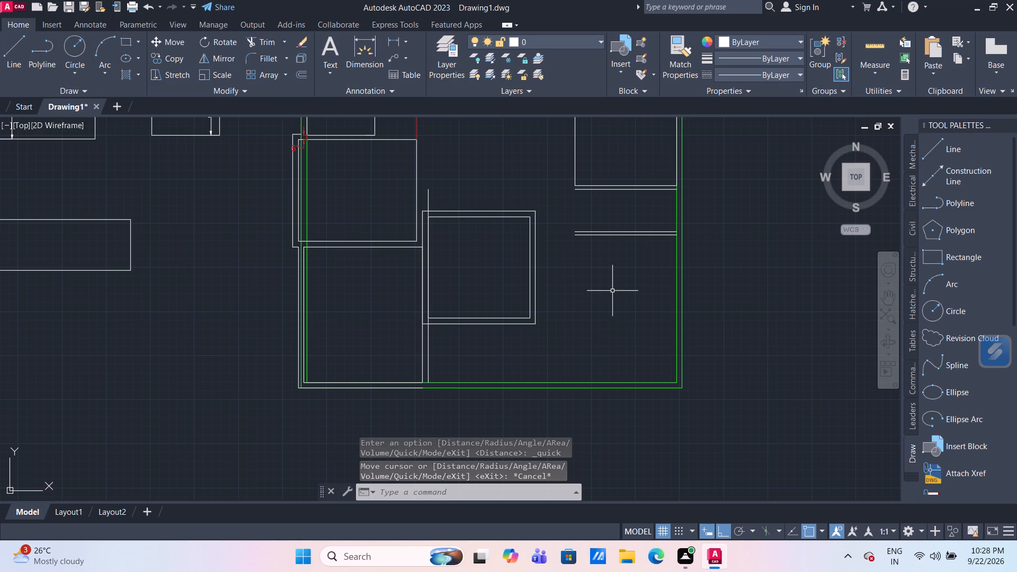
# Offset the new wall's south line 12' south, and offset the resulting line another 5" south to form a second double-line wall.
pyautogui.press('o')
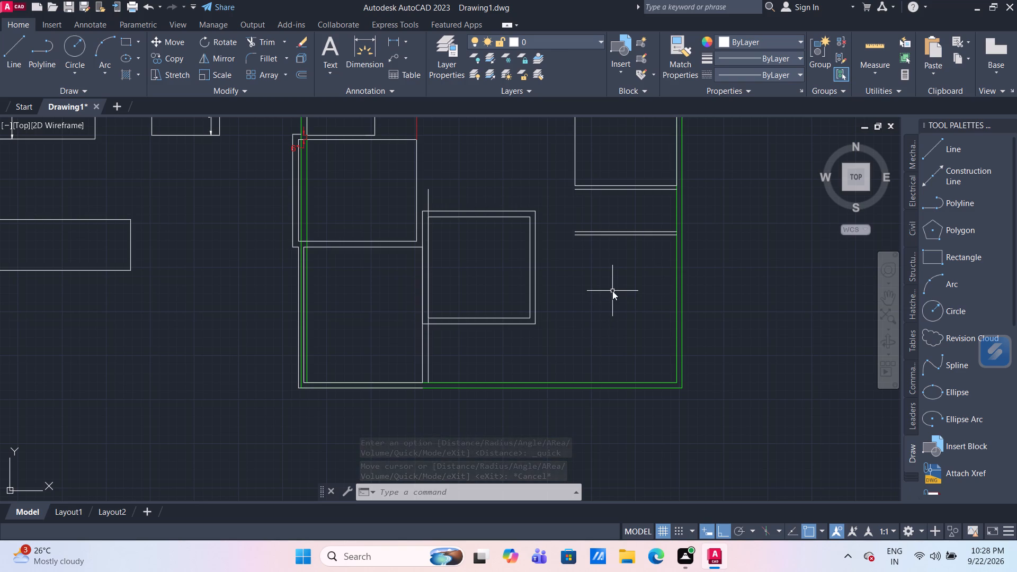
pyautogui.press('Return')
pyautogui.press('Return')
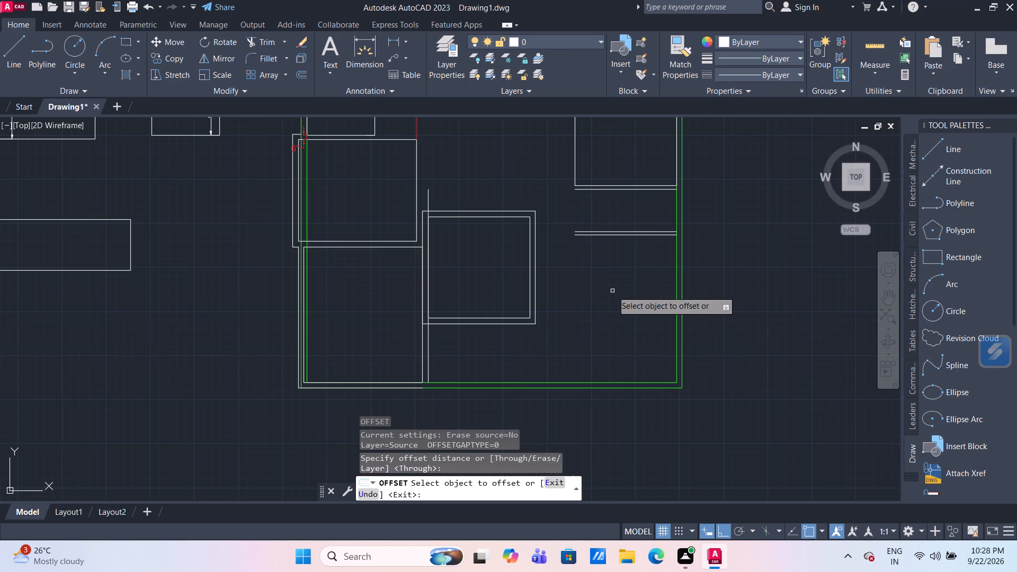
pyautogui.click(604, 235)
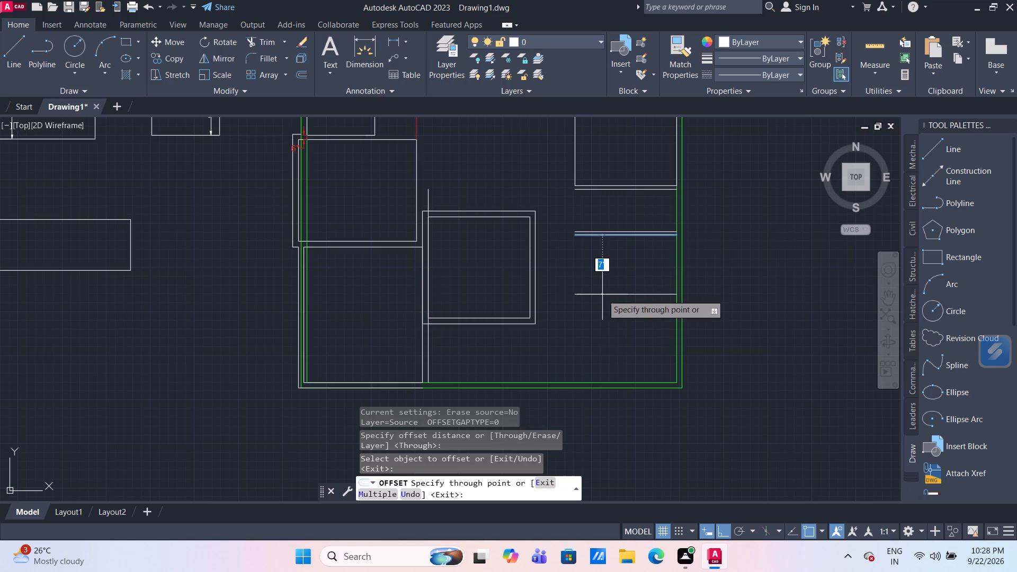
pyautogui.write("12'")
pyautogui.press('Return')
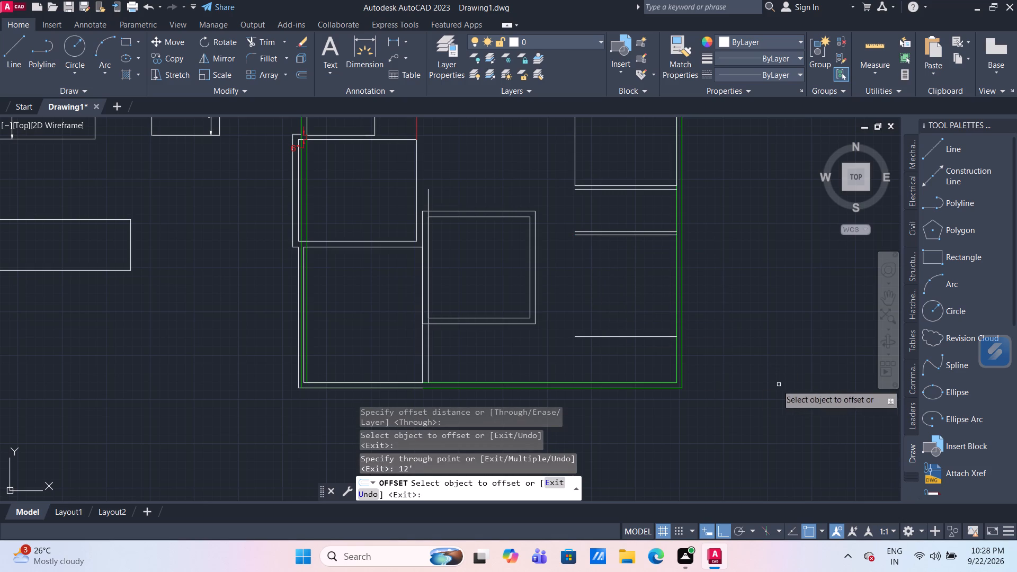
pyautogui.moveTo(729, 360); pyautogui.dragTo(701, 306, button='middle')
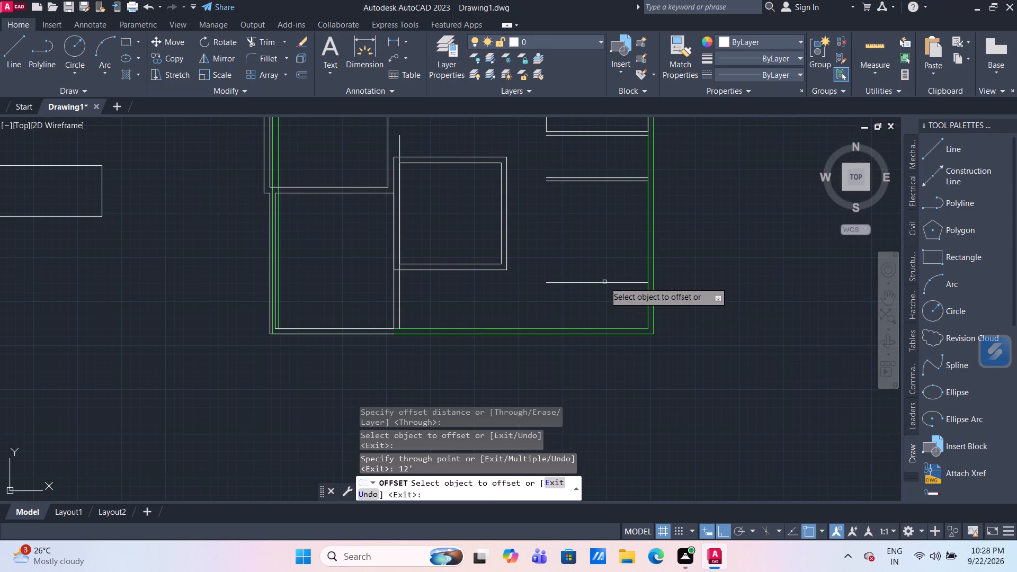
pyautogui.scroll(1, 604, 282)
pyautogui.click(600, 283)
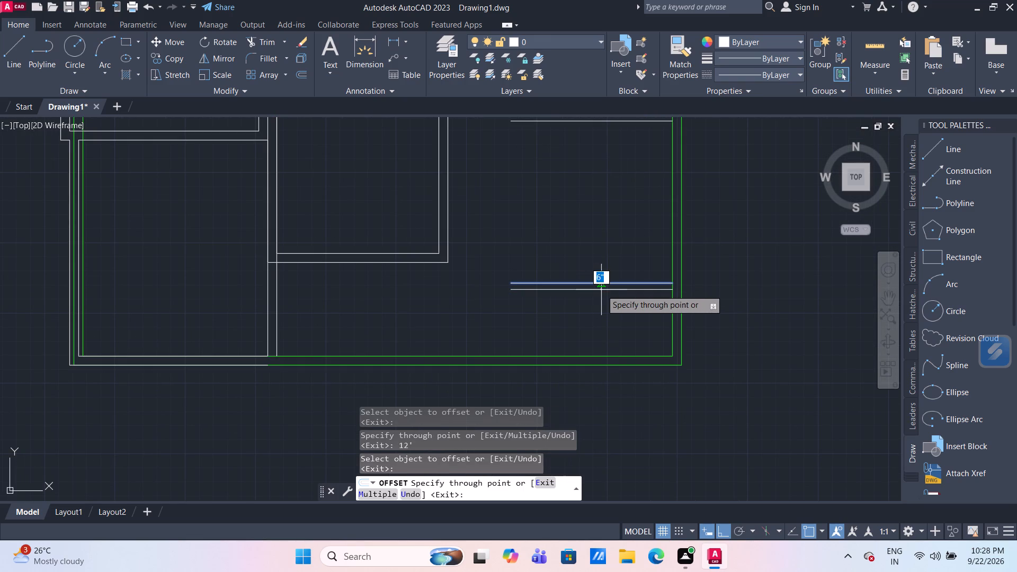
pyautogui.write('5"')
pyautogui.press('Return')
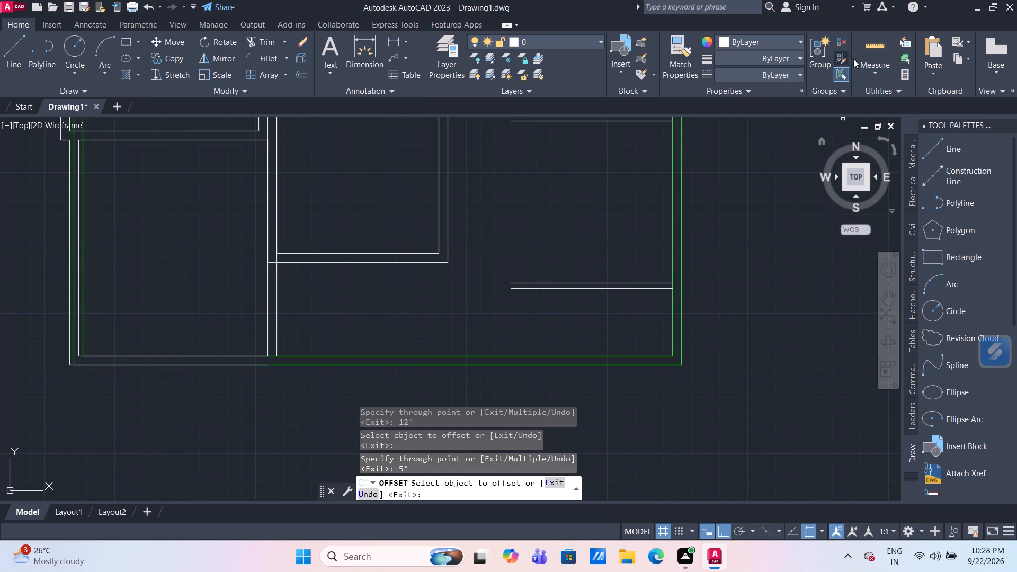
# Measure the space between the two new eastern walls and its distance from the square room.
pyautogui.click(878, 47)
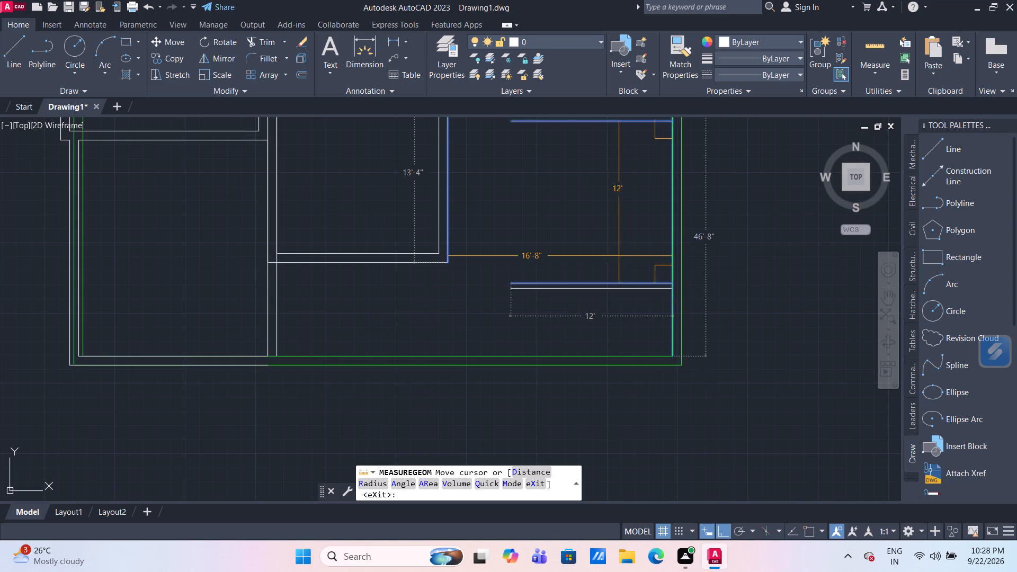
pyautogui.press('Escape')
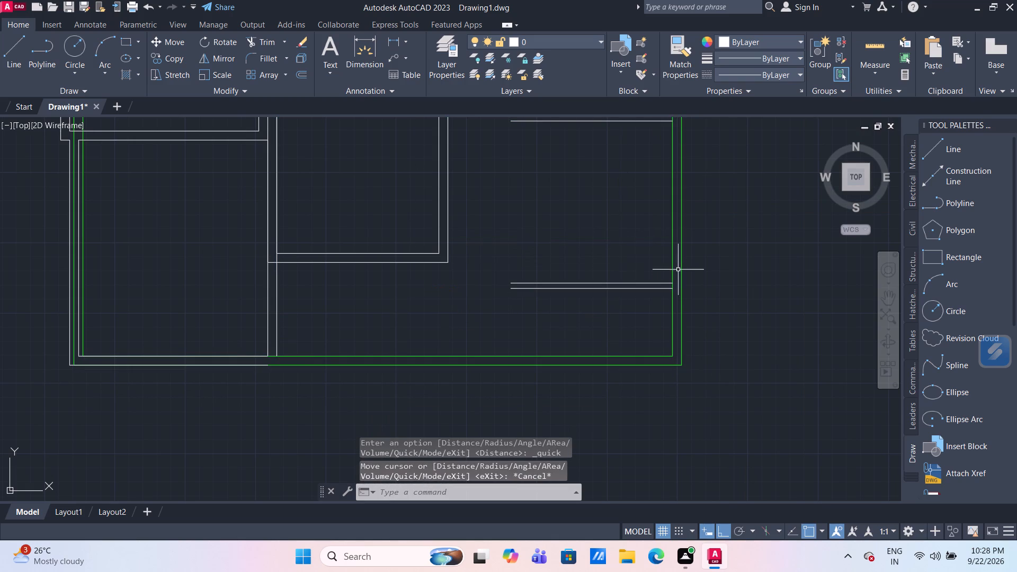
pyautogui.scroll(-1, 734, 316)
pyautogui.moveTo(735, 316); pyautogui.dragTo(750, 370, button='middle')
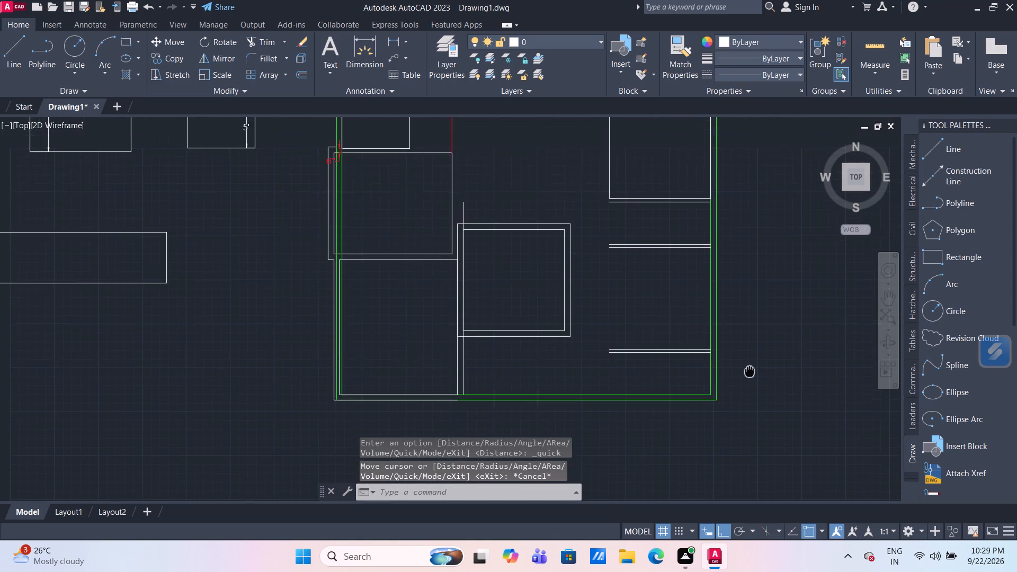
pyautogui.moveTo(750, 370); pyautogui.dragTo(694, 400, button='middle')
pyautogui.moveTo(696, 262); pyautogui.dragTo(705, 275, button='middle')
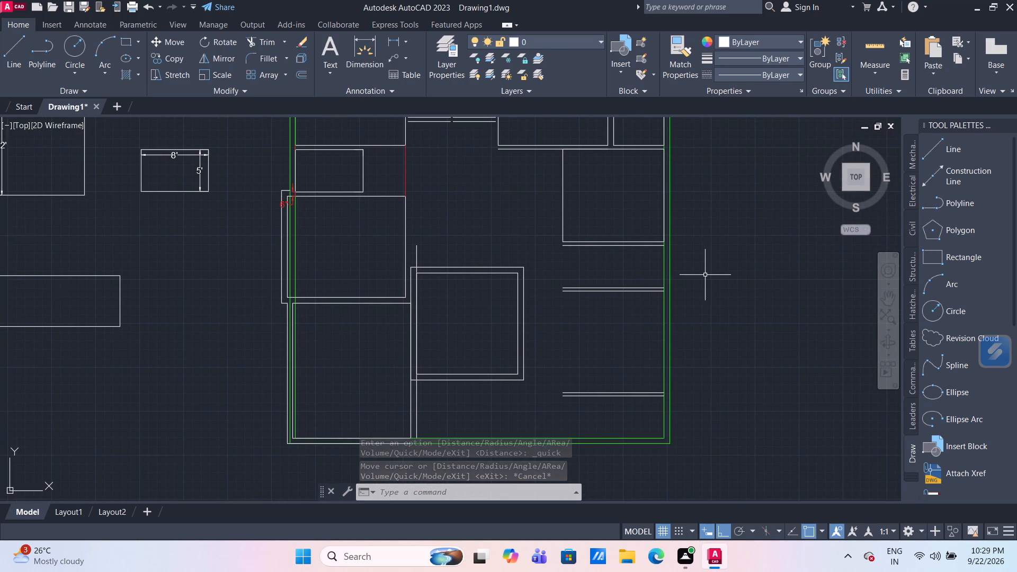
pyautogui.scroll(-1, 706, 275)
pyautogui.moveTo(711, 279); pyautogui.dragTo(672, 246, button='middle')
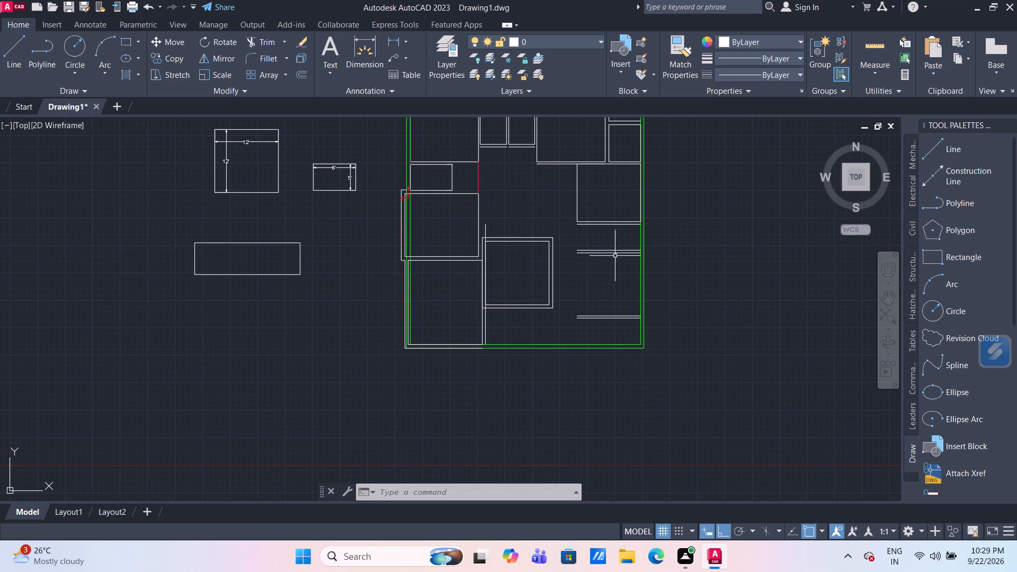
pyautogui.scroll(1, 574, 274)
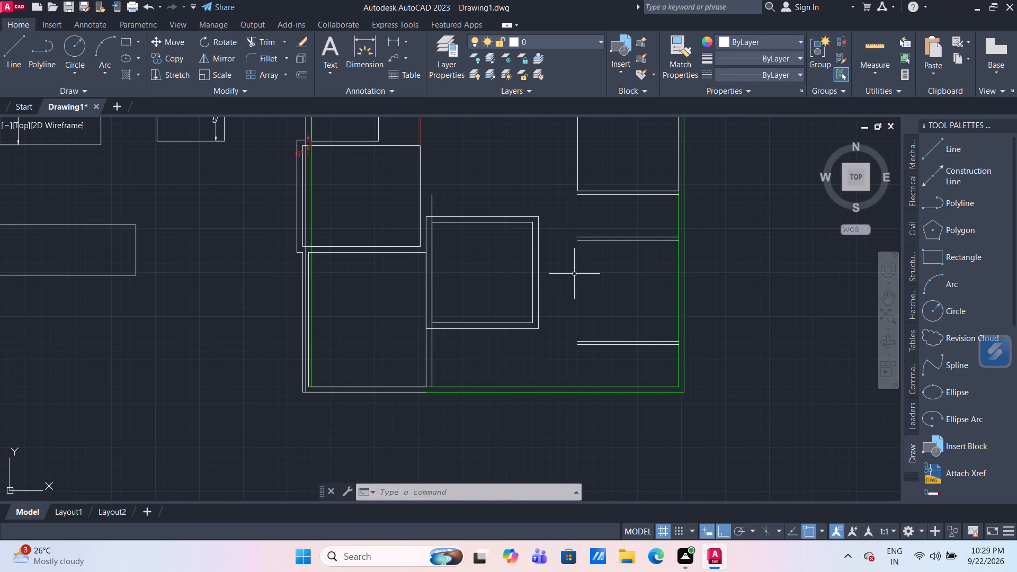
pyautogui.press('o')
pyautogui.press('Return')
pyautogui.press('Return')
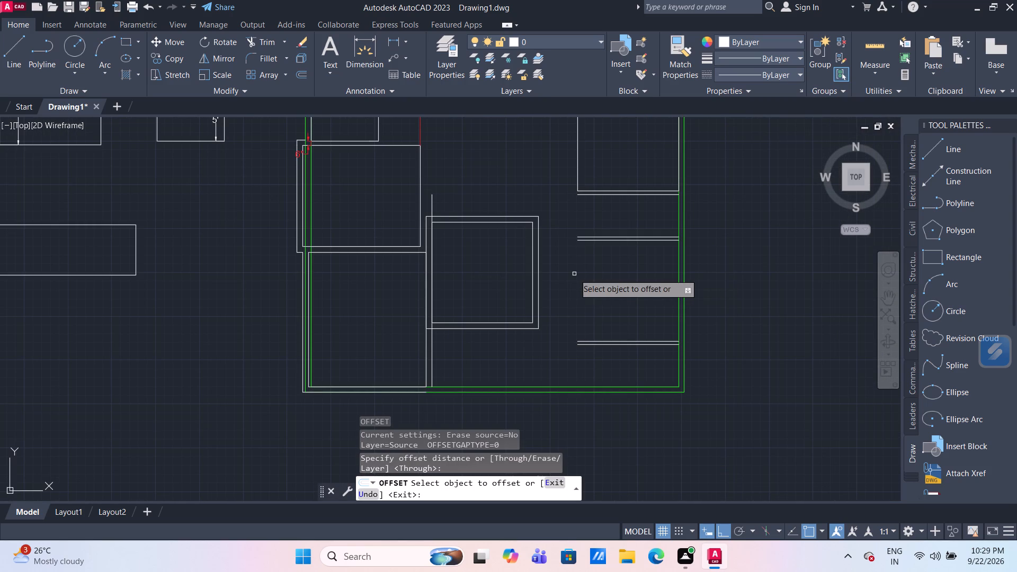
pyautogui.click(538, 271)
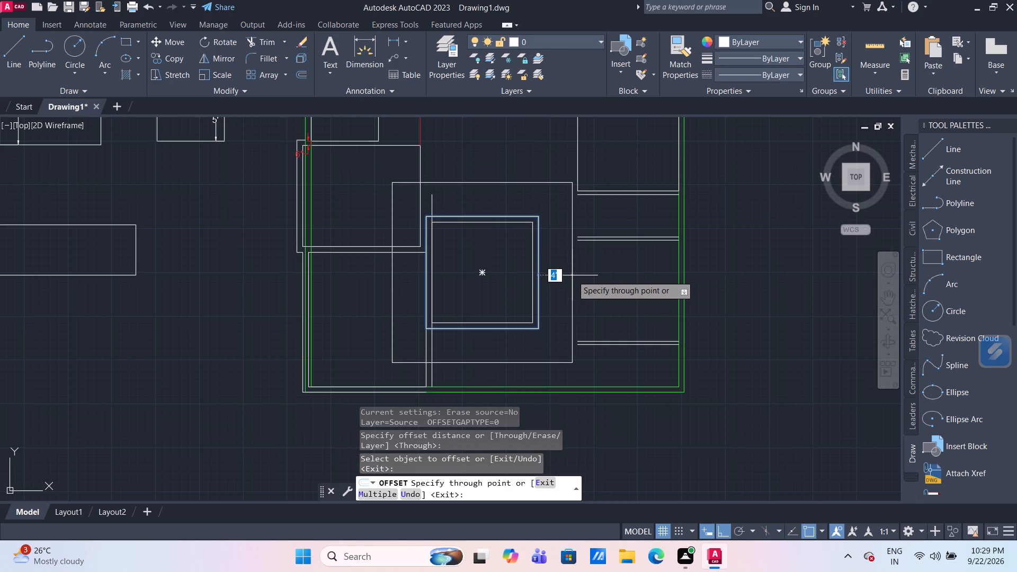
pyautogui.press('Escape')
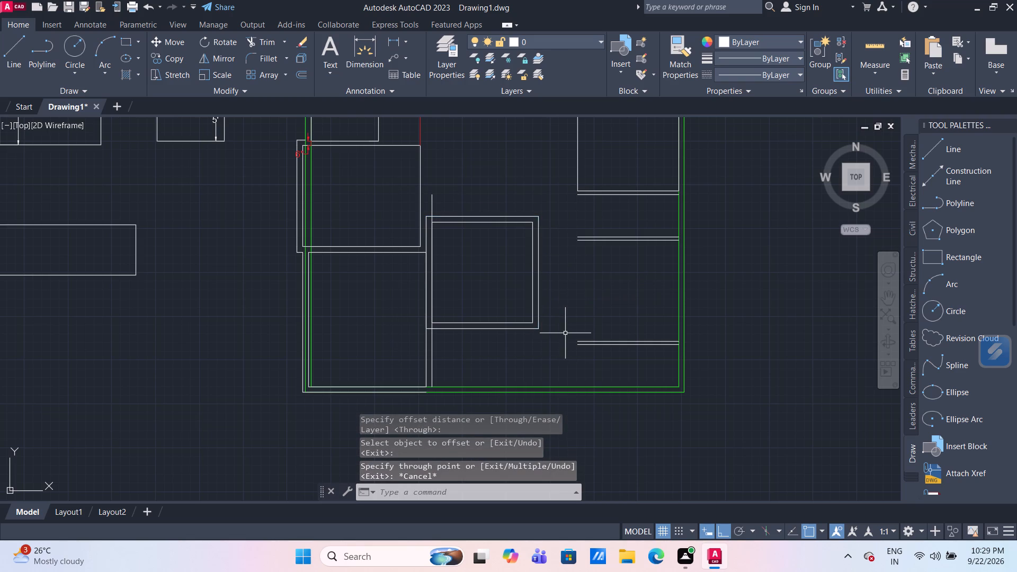
# Explode the inner and outer outlines of the square room into separate lines.
pyautogui.click(549, 336)
pyautogui.click(517, 294)
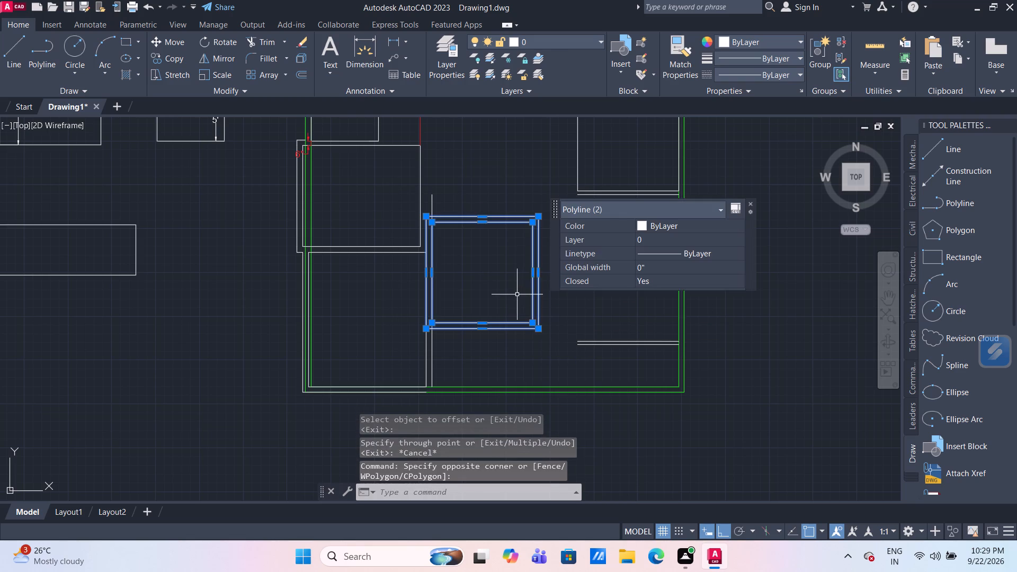
pyautogui.click(300, 60)
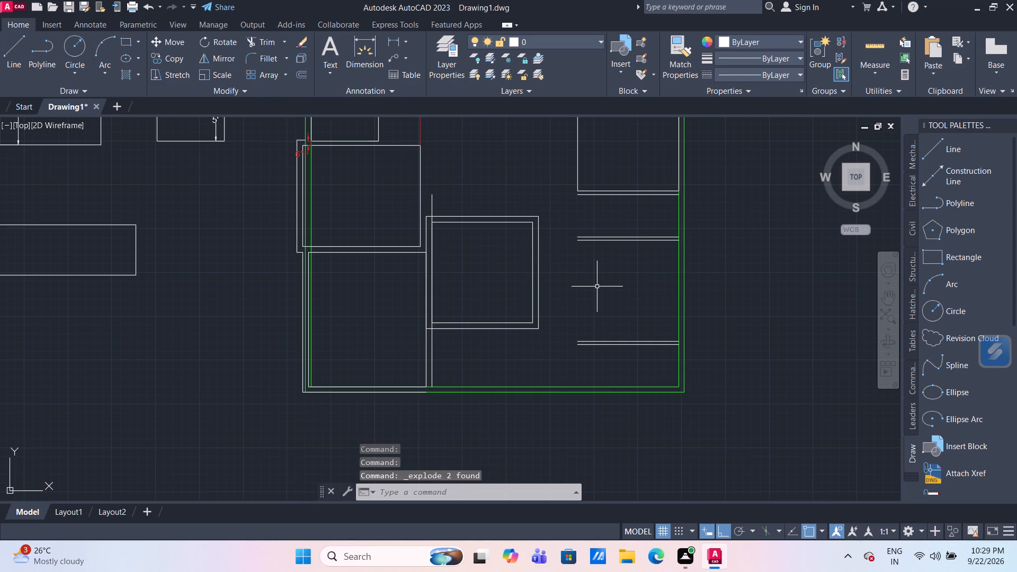
# Offset the square room's outer east wall line 3' to the east.
pyautogui.press('o')
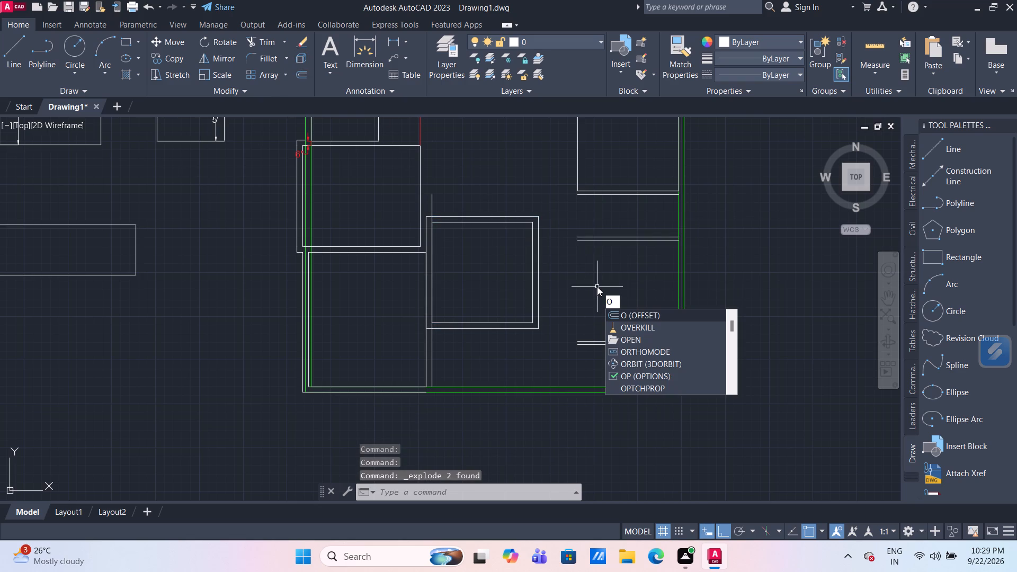
pyautogui.press('Return')
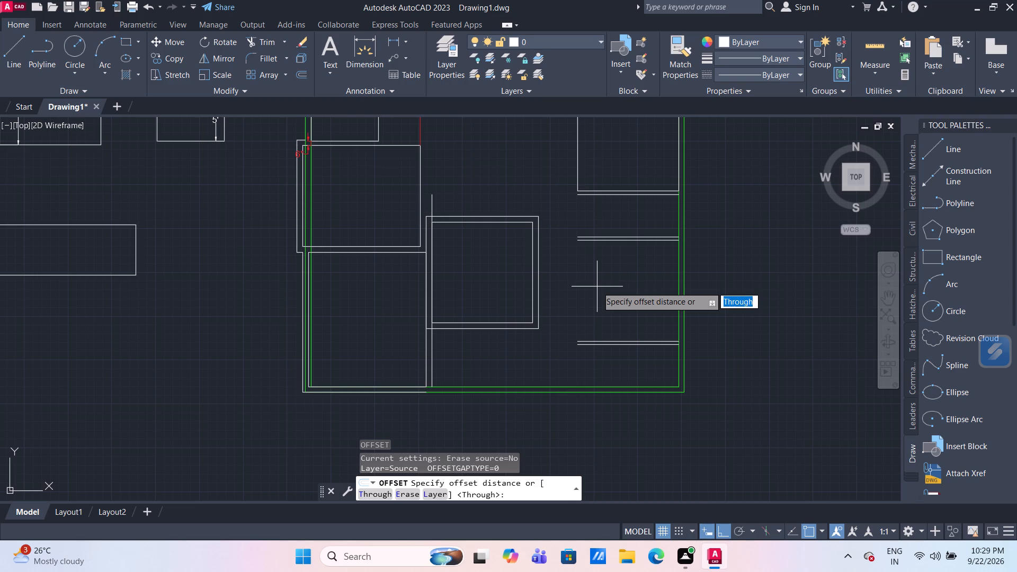
pyautogui.press('Return')
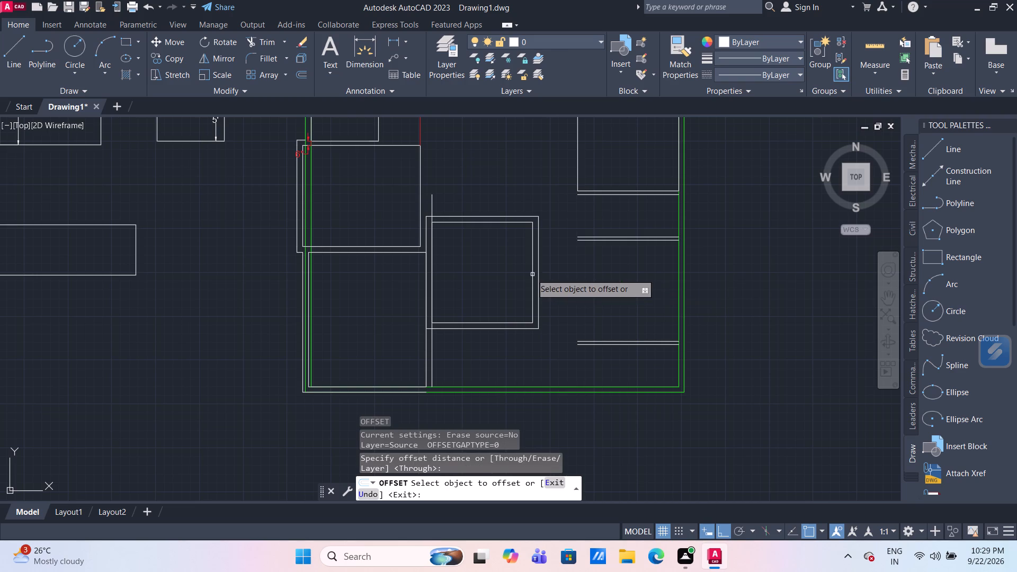
pyautogui.click(539, 279)
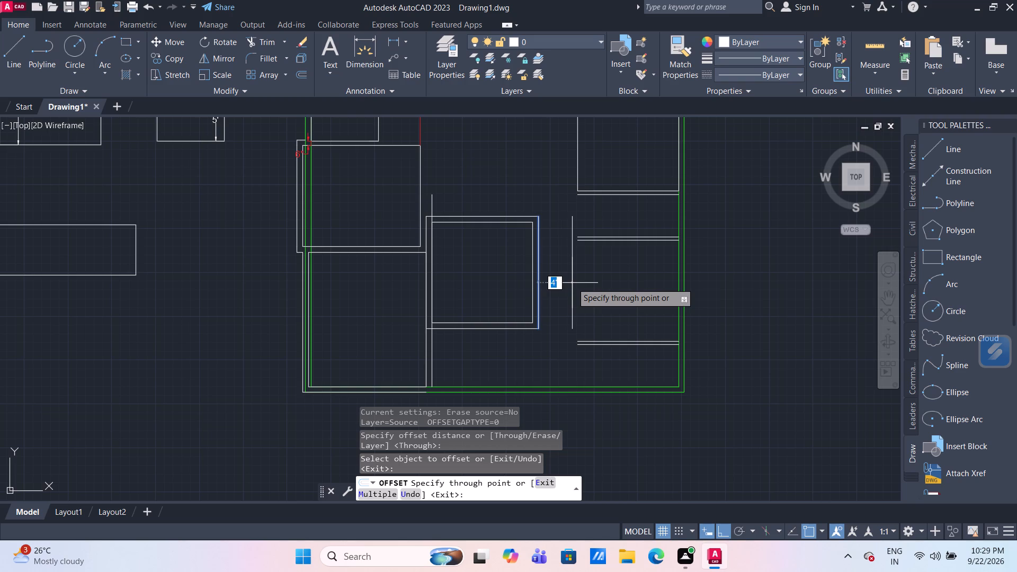
pyautogui.write("3'")
pyautogui.press('Return')
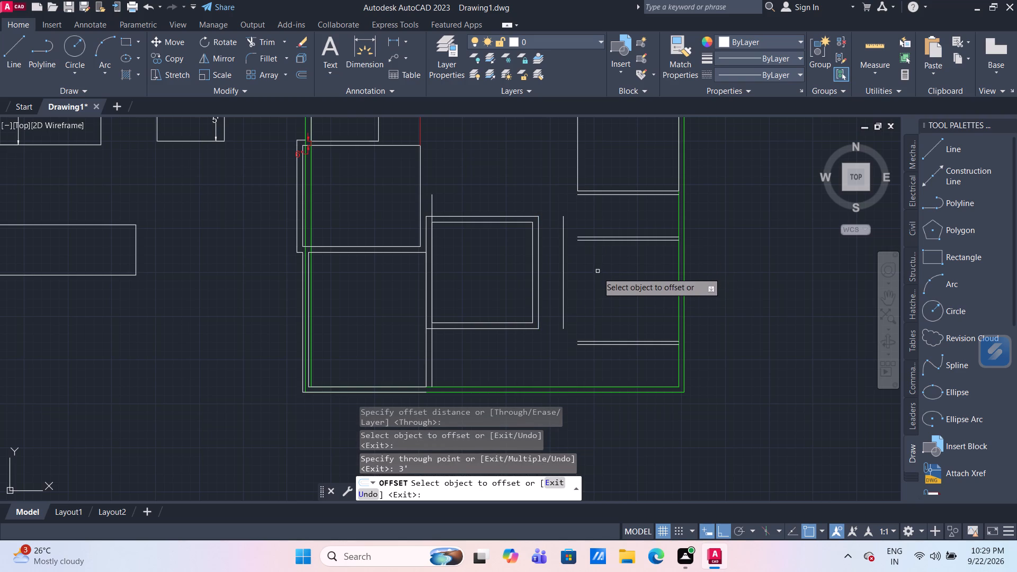
pyautogui.press('Escape')
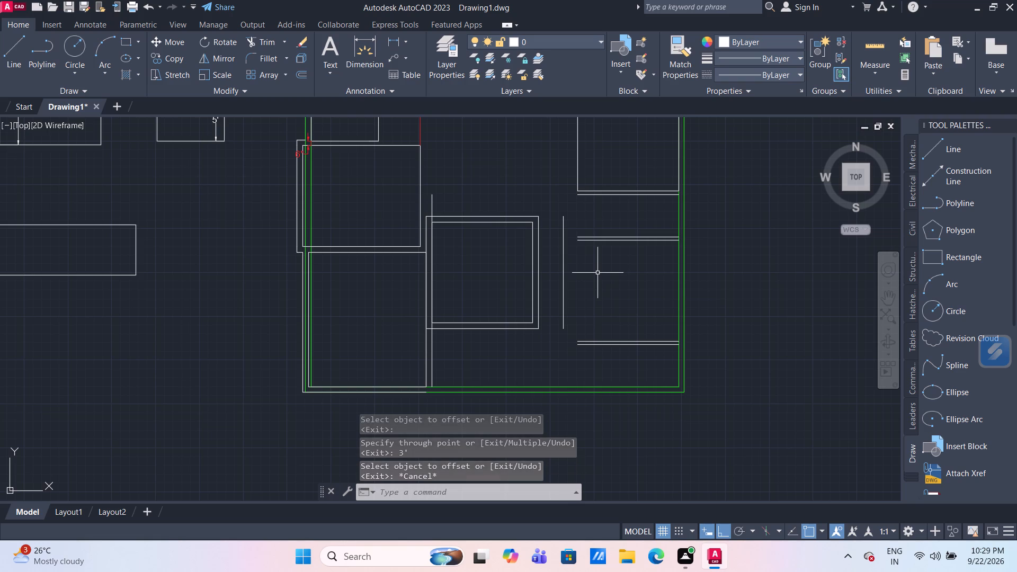
# Extend the south line of the double-line wall east of the square room westward to the new vertical line.
pyautogui.scroll(2, 596, 258)
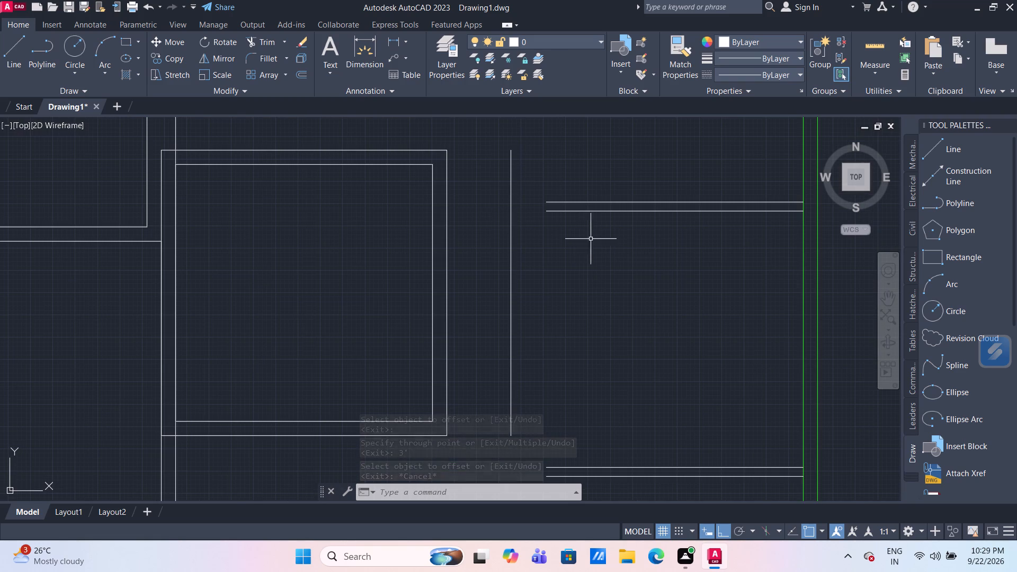
pyautogui.moveTo(575, 253); pyautogui.dragTo(572, 267, button='middle')
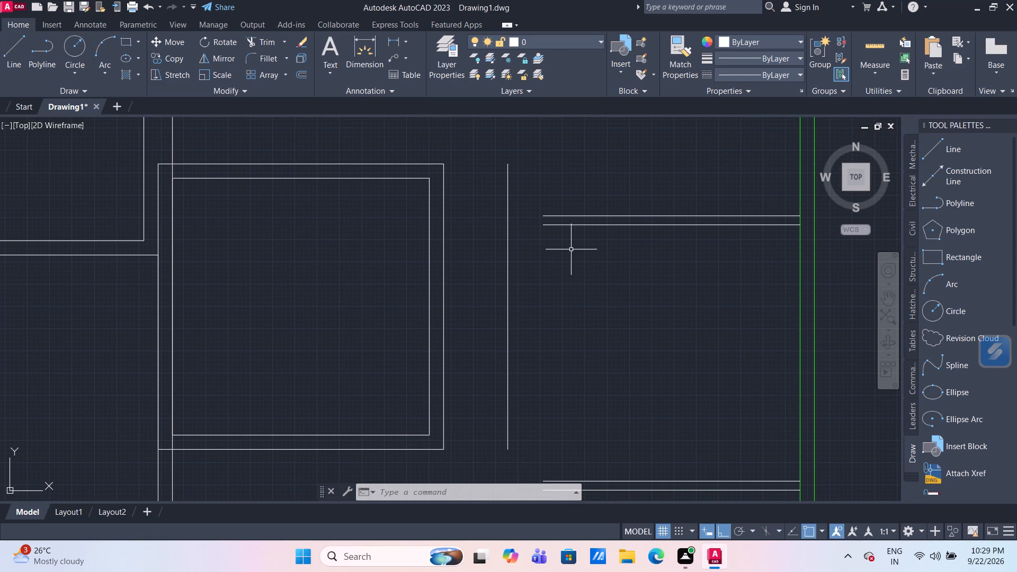
pyautogui.write('ex')
pyautogui.press('Return')
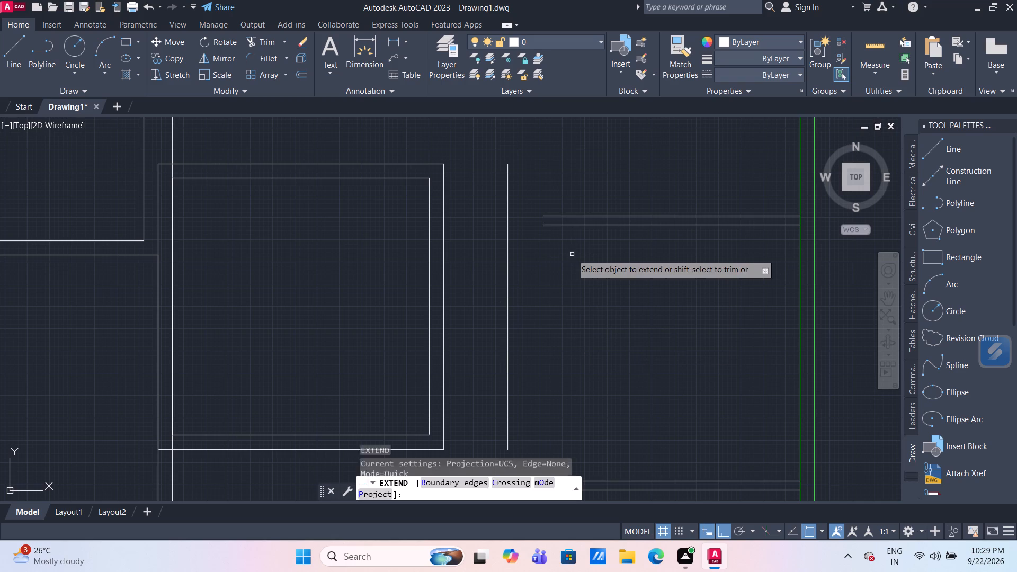
pyautogui.click(564, 224)
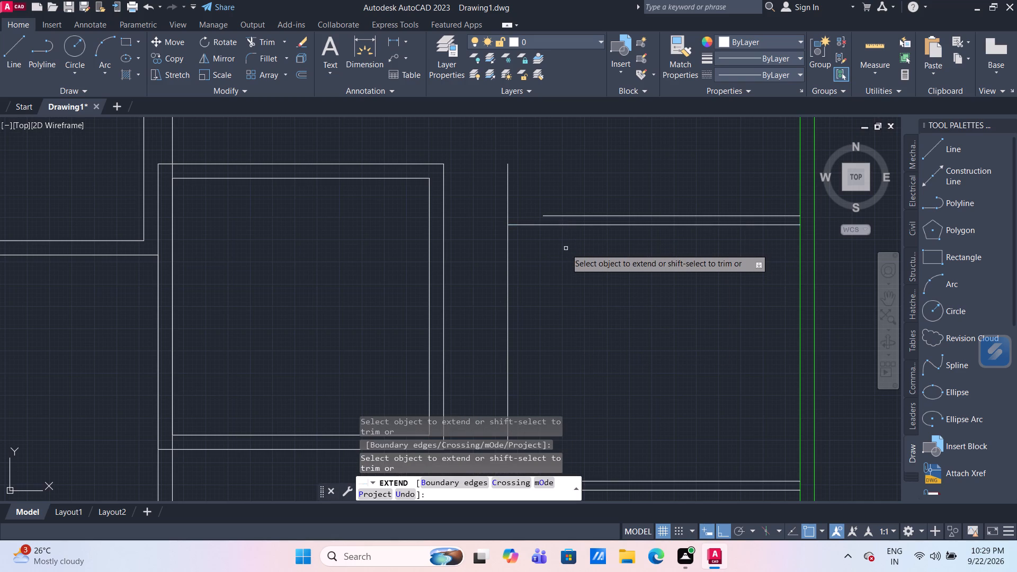
pyautogui.scroll(-2, 566, 248)
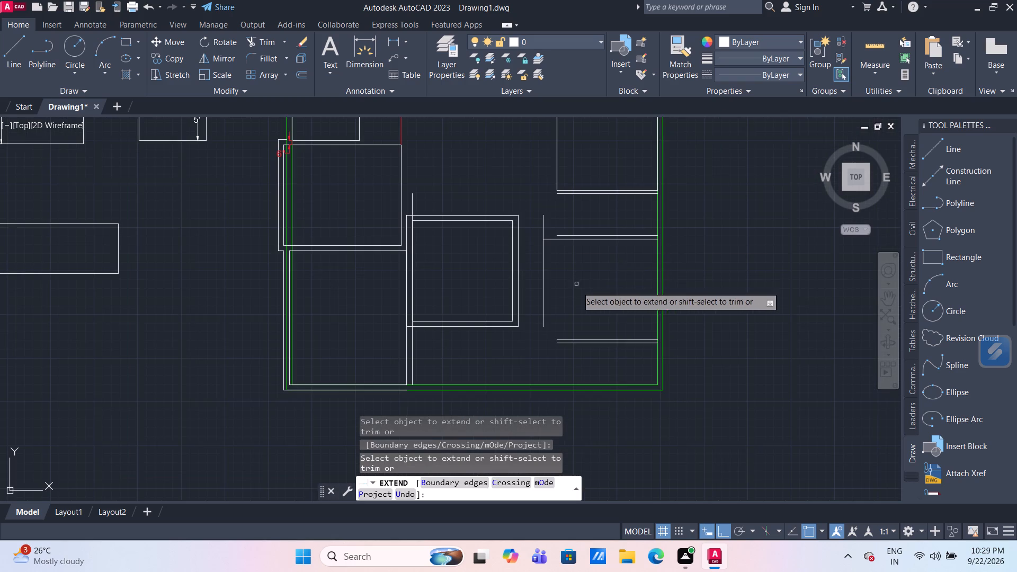
pyautogui.press('Escape')
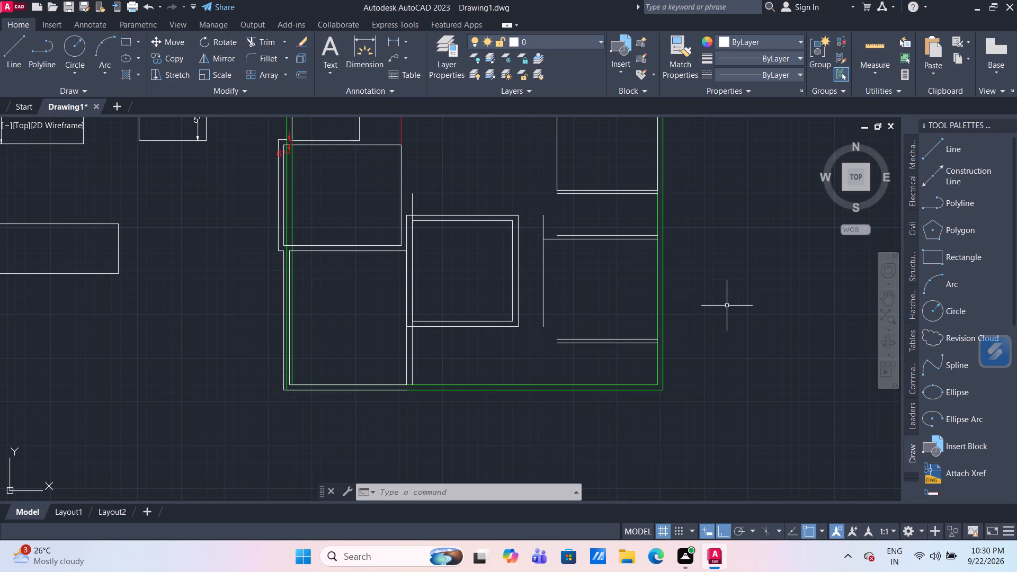
# Draw a 14' by 12' rectangle for the southeast room, starting where the extended wall line meets the new vertical line.
pyautogui.moveTo(588, 296); pyautogui.dragTo(585, 293, button='middle')
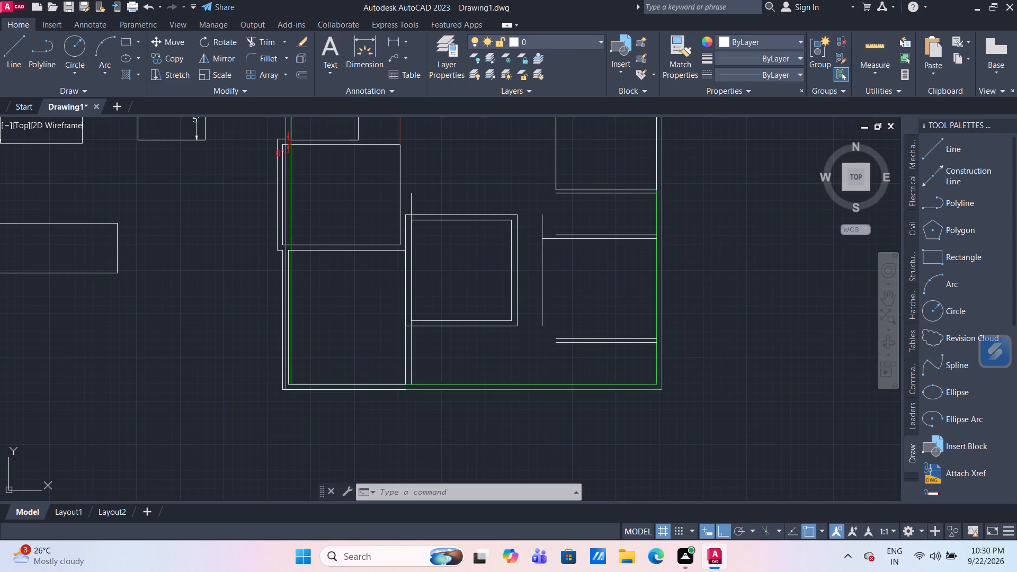
pyautogui.moveTo(585, 293); pyautogui.dragTo(546, 240, button='middle')
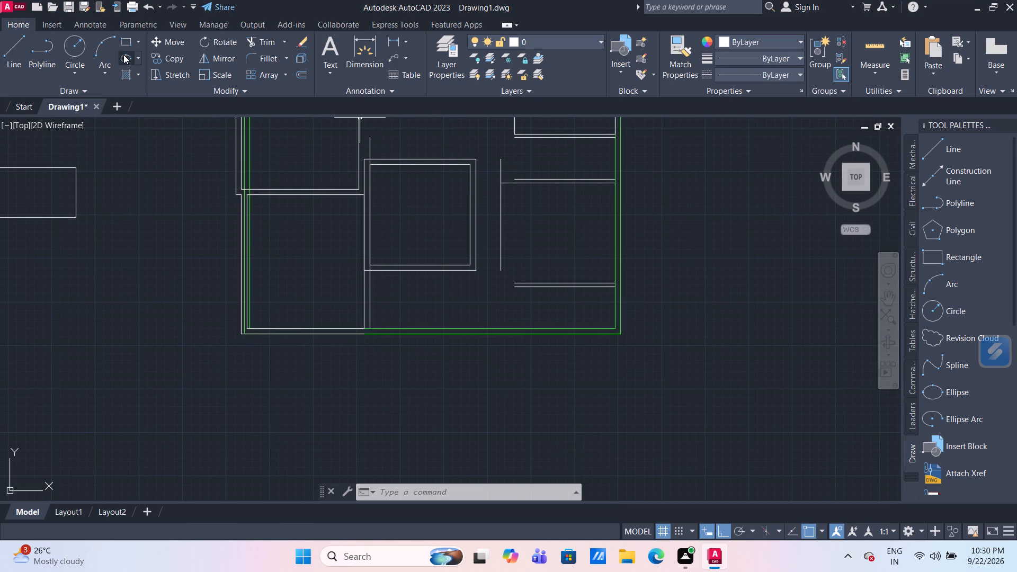
pyautogui.scroll(-4, 165, 213)
pyautogui.moveTo(74, 226); pyautogui.dragTo(214, 282, button='middle')
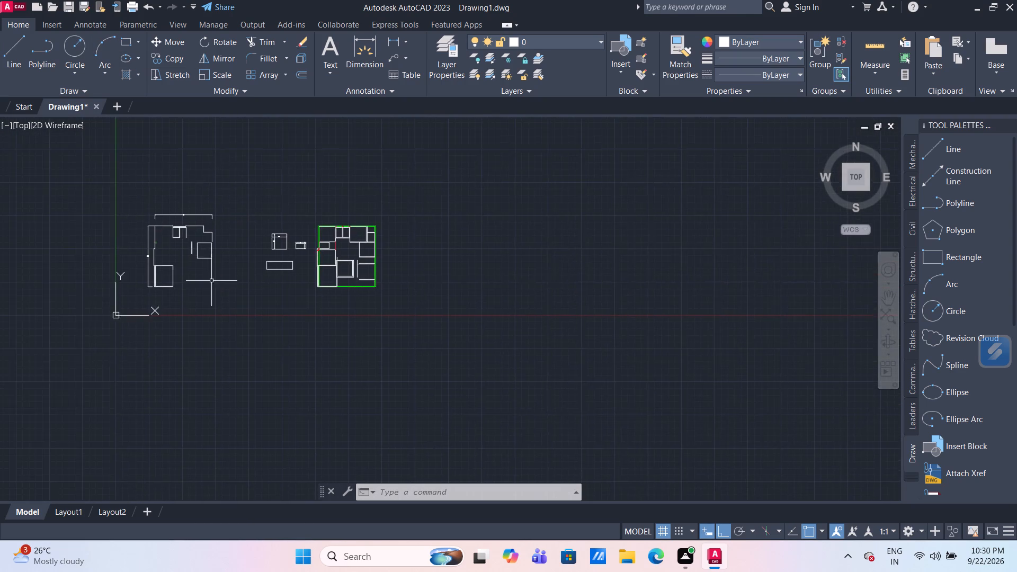
pyautogui.scroll(2, 211, 280)
pyautogui.scroll(1, 362, 240)
pyautogui.moveTo(439, 195); pyautogui.dragTo(403, 222, button='middle')
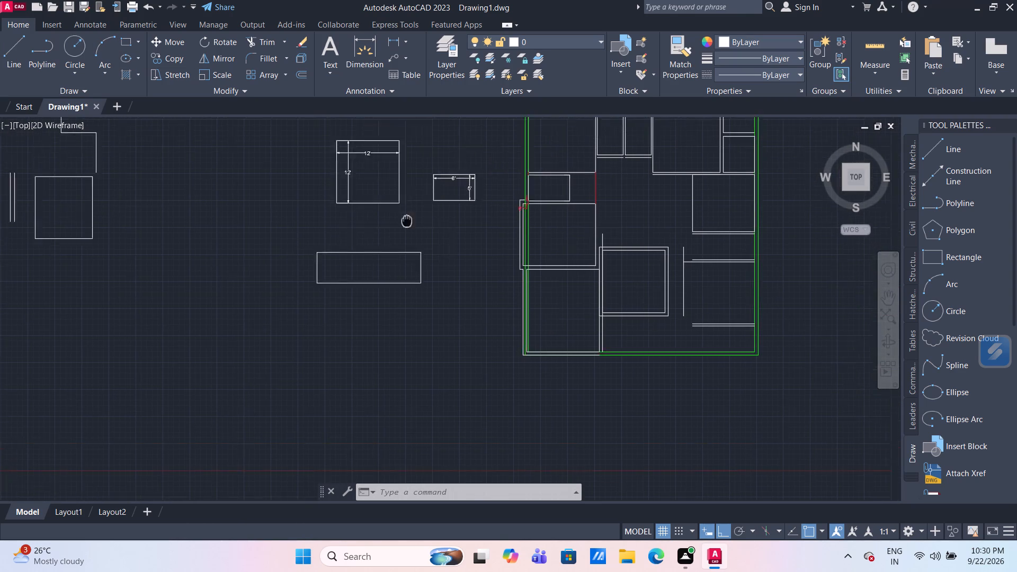
pyautogui.moveTo(403, 222); pyautogui.dragTo(335, 239, button='middle')
pyautogui.moveTo(593, 345); pyautogui.dragTo(413, 160, button='middle')
pyautogui.moveTo(420, 157); pyautogui.dragTo(398, 225, button='middle')
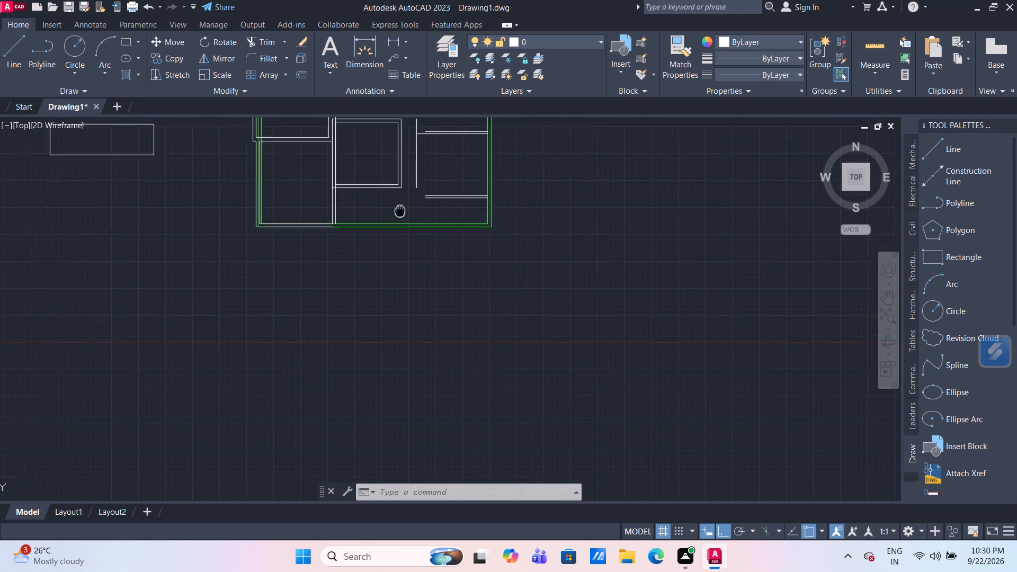
pyautogui.moveTo(398, 225); pyautogui.dragTo(397, 229, button='middle')
pyautogui.click(126, 41)
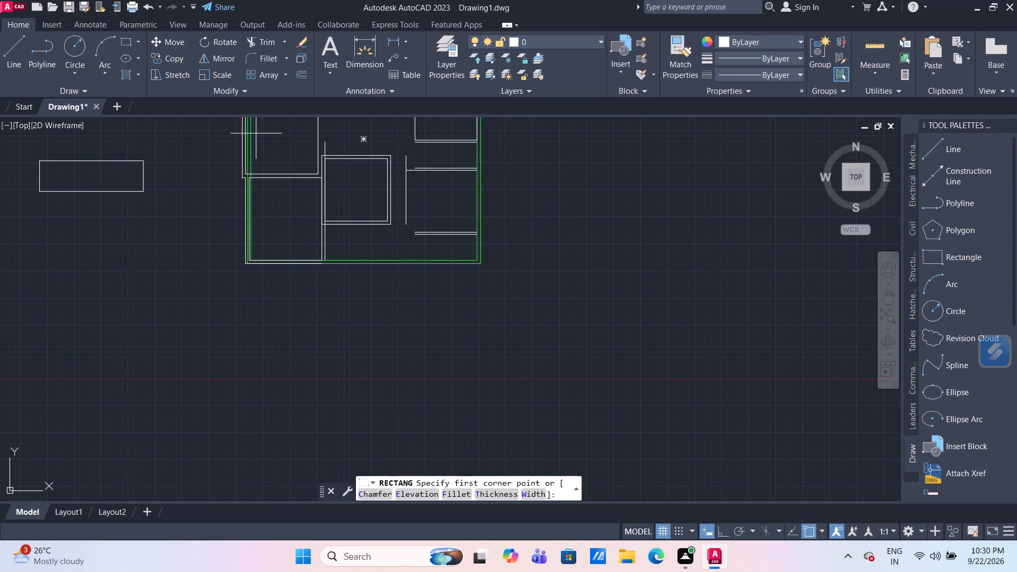
pyautogui.scroll(2, 406, 201)
pyautogui.moveTo(414, 176); pyautogui.dragTo(413, 228, button='middle')
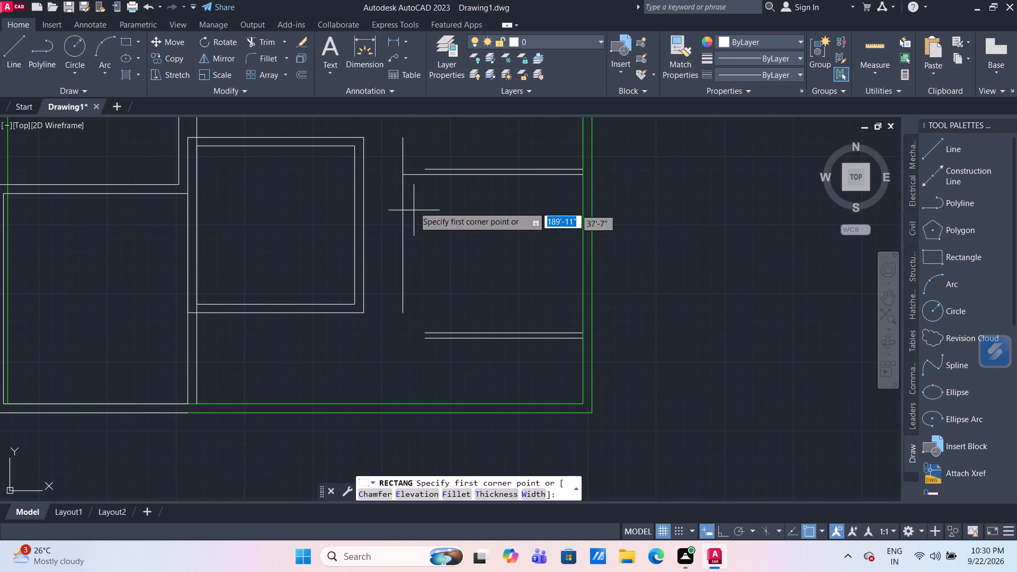
pyautogui.click(402, 176)
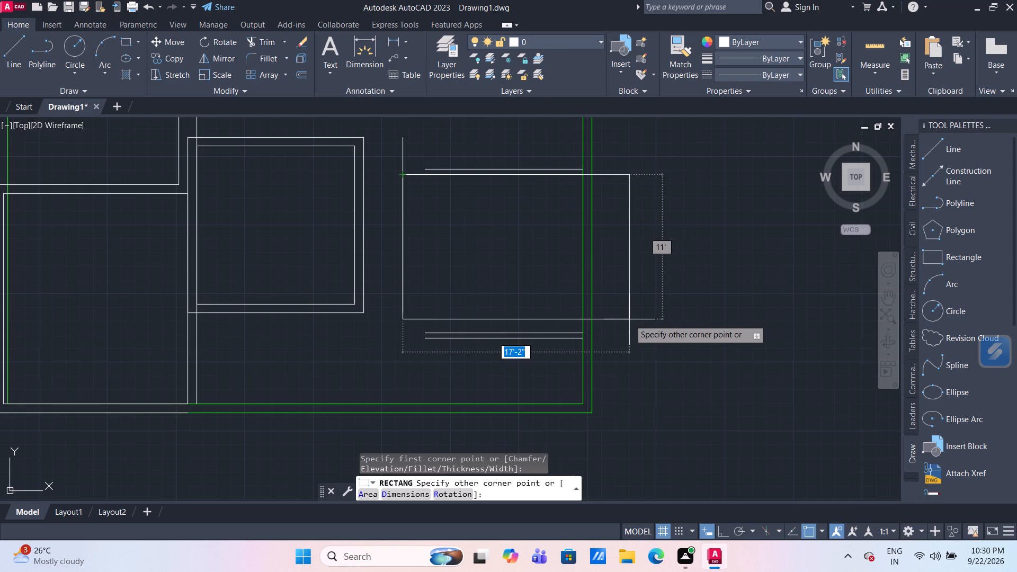
pyautogui.write("14'")
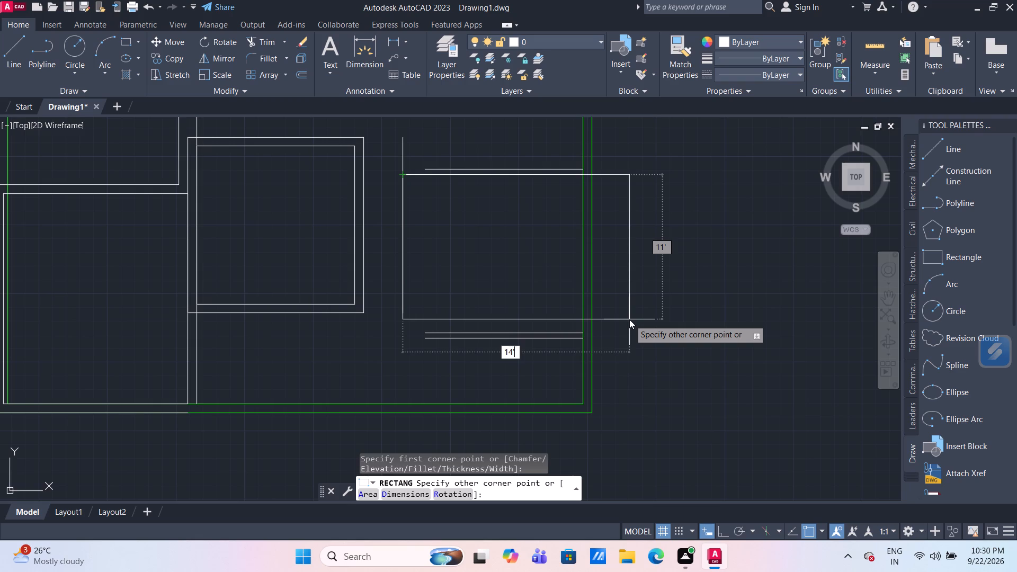
pyautogui.press('Tab')
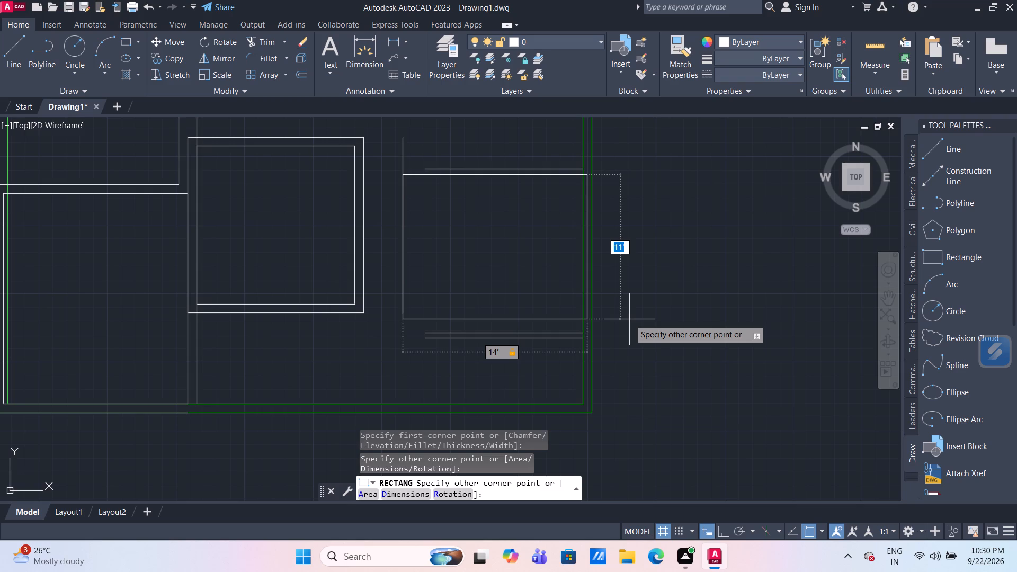
pyautogui.write("12'")
pyautogui.press('Return')
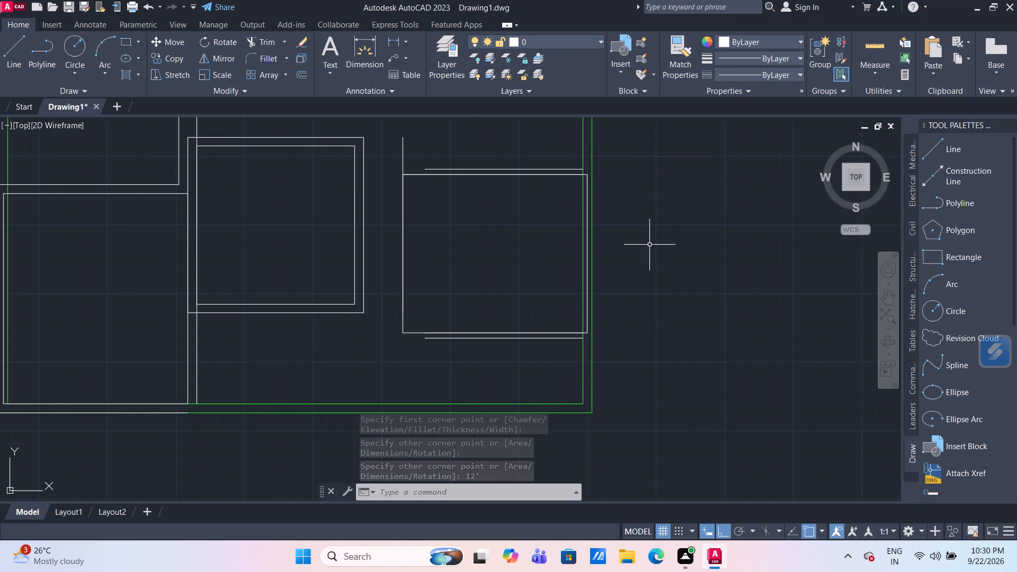
# Draw a vertical line about 4'-4" long south from the southwest corner of the eastern room above the new rectangle.
pyautogui.scroll(-1, 649, 245)
pyautogui.moveTo(650, 246); pyautogui.dragTo(610, 285, button='middle')
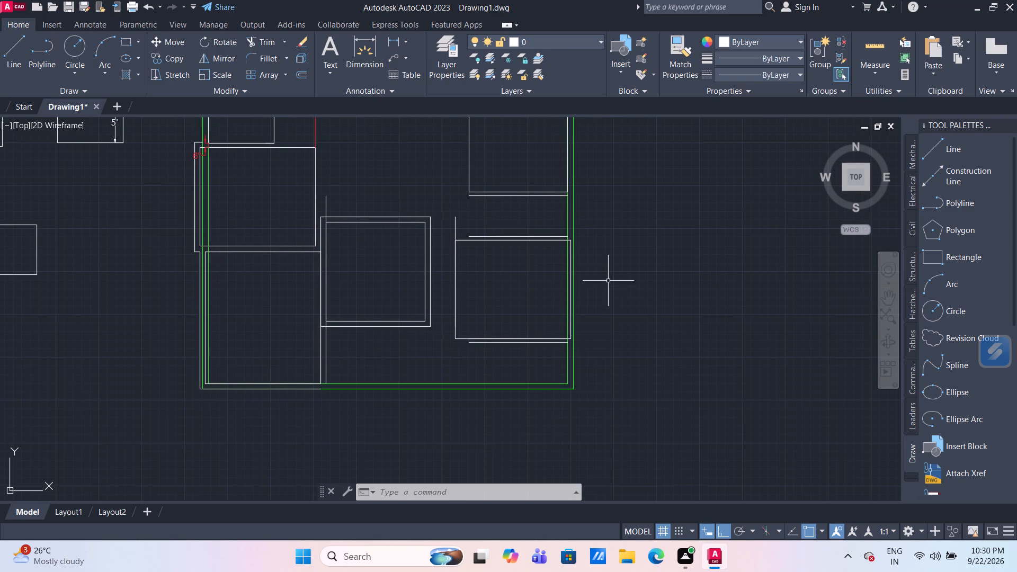
pyautogui.moveTo(504, 298); pyautogui.dragTo(516, 316, button='middle')
pyautogui.scroll(2, 506, 230)
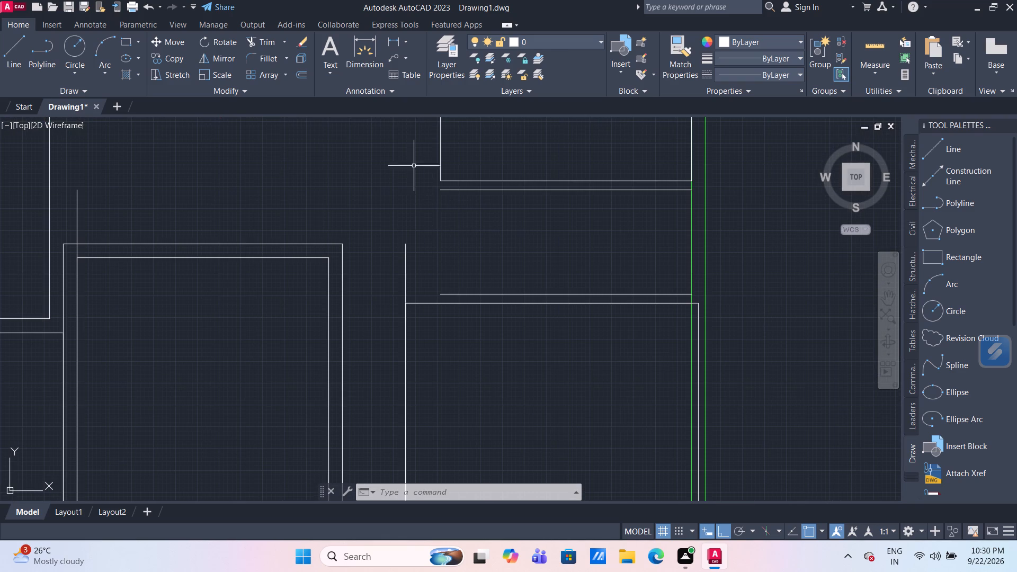
pyautogui.moveTo(10, 58); pyautogui.dragTo(24, 70)
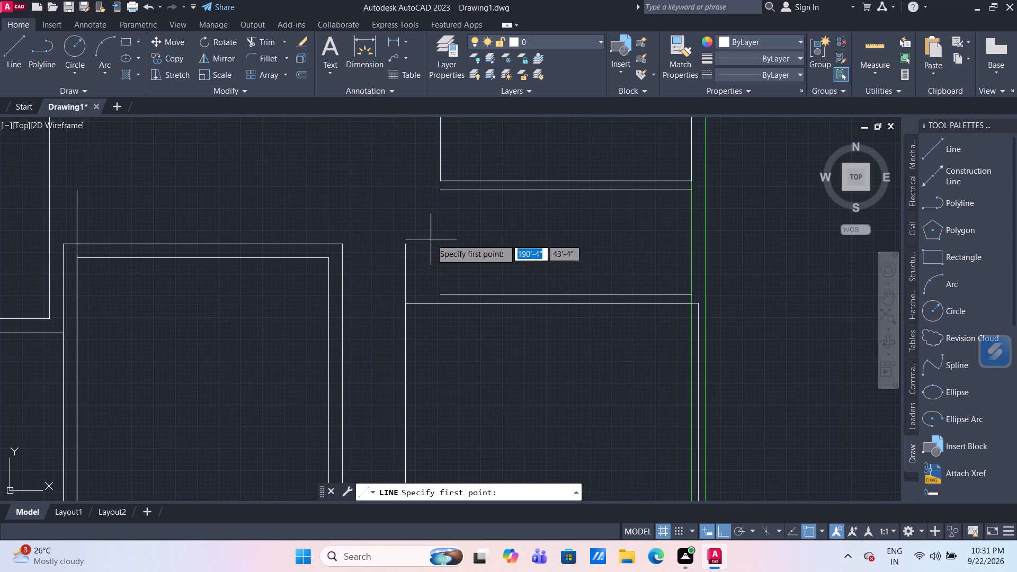
pyautogui.click(442, 178)
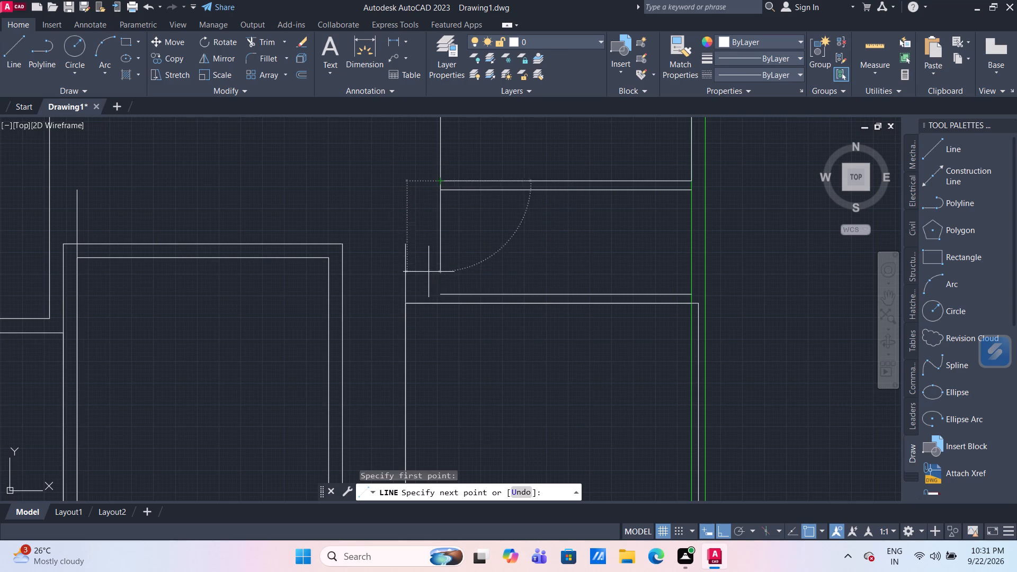
pyautogui.click(429, 272)
pyautogui.press('Escape')
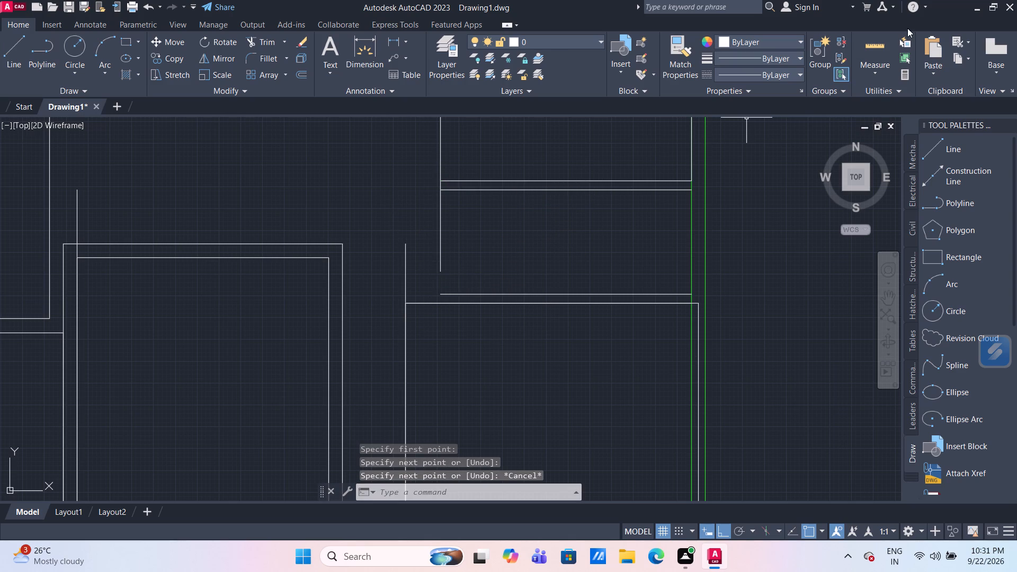
# Measure the horizontal gap between the new vertical line and the southeast room's west wall line.
pyautogui.moveTo(888, 44); pyautogui.dragTo(870, 47)
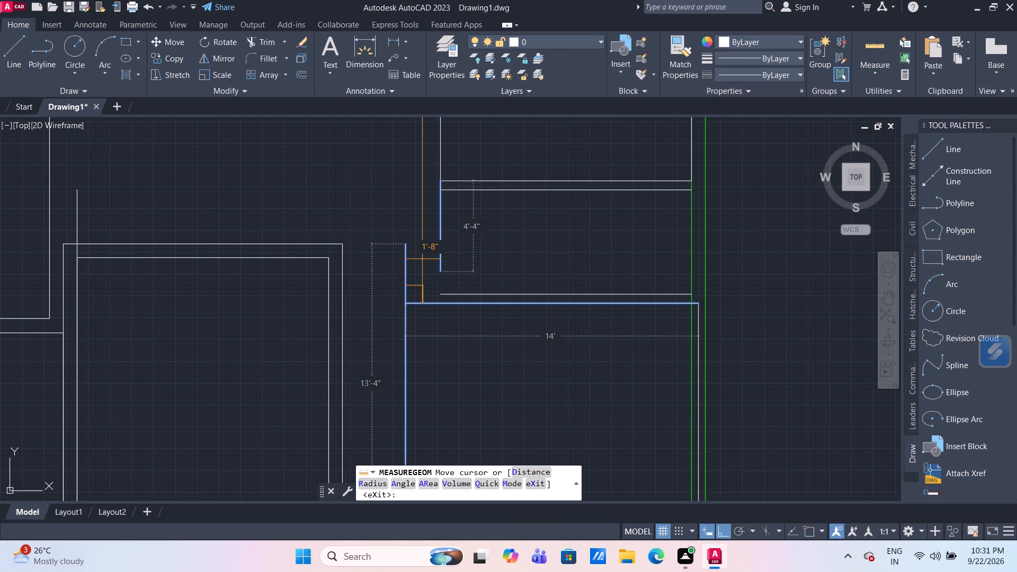
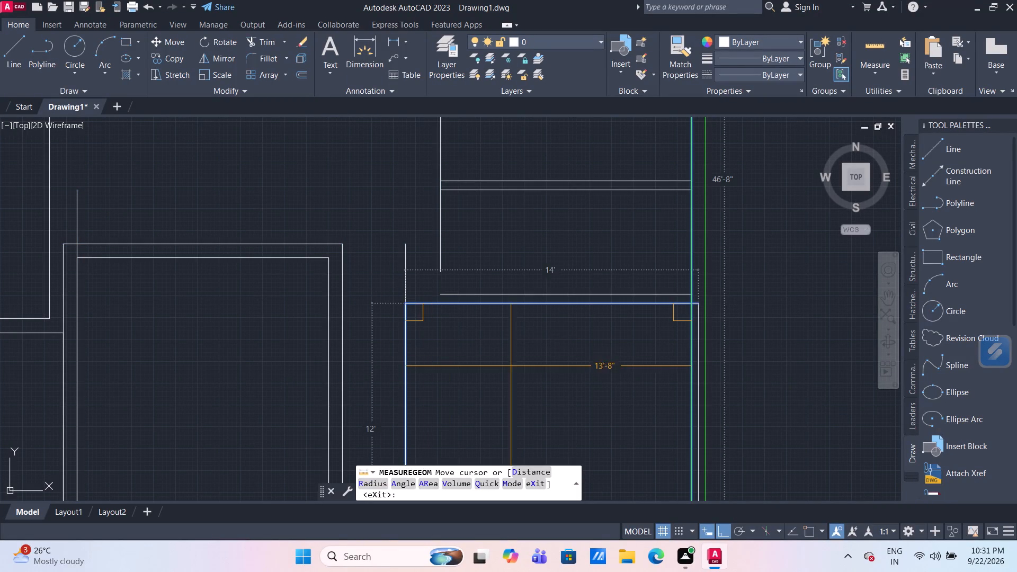
# Examine the open space south of the square room and the southeast room within the green outline.
pyautogui.moveTo(552, 356); pyautogui.dragTo(538, 301, button='middle')
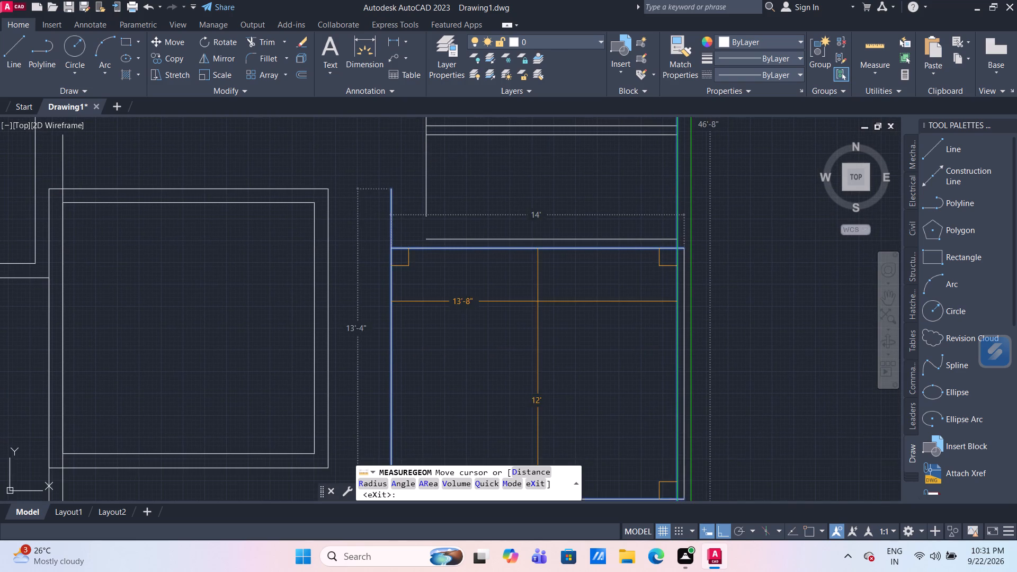
pyautogui.press('Escape')
pyautogui.scroll(-2, 538, 301)
pyautogui.moveTo(530, 329); pyautogui.dragTo(509, 290, button='middle')
pyautogui.scroll(1, 506, 312)
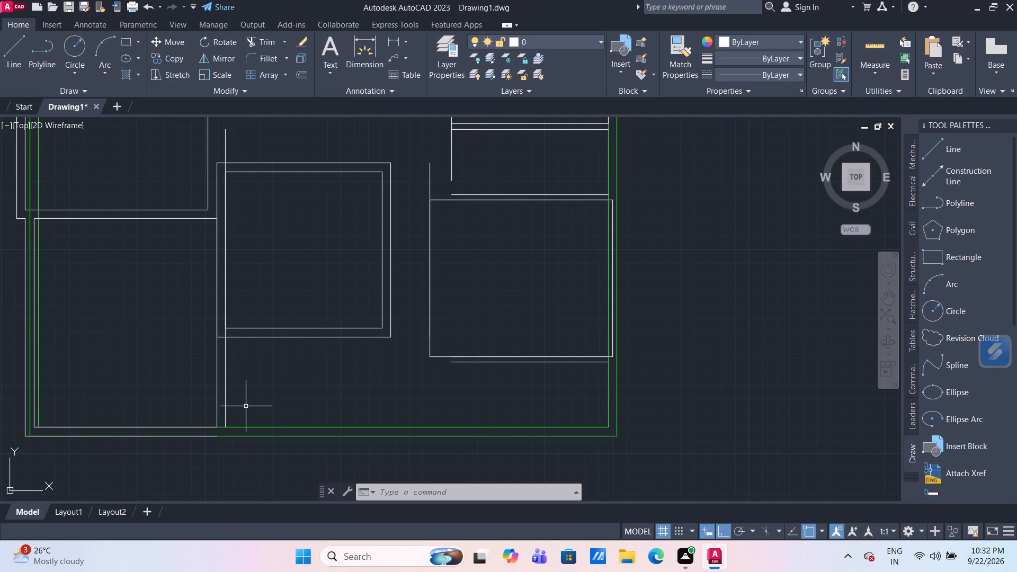
pyautogui.moveTo(302, 363); pyautogui.dragTo(331, 327, button='middle')
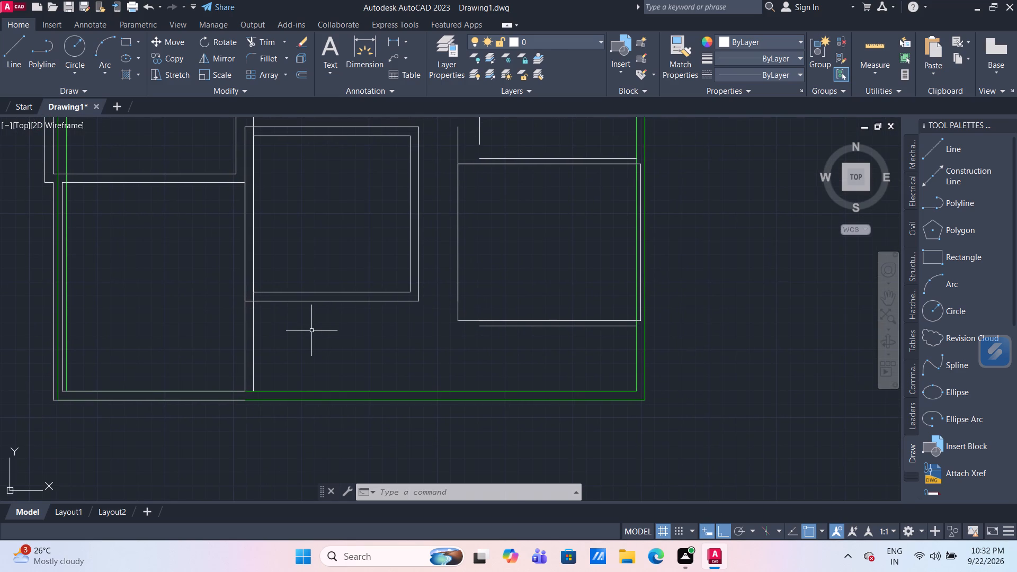
pyautogui.moveTo(308, 339); pyautogui.dragTo(320, 321, button='middle')
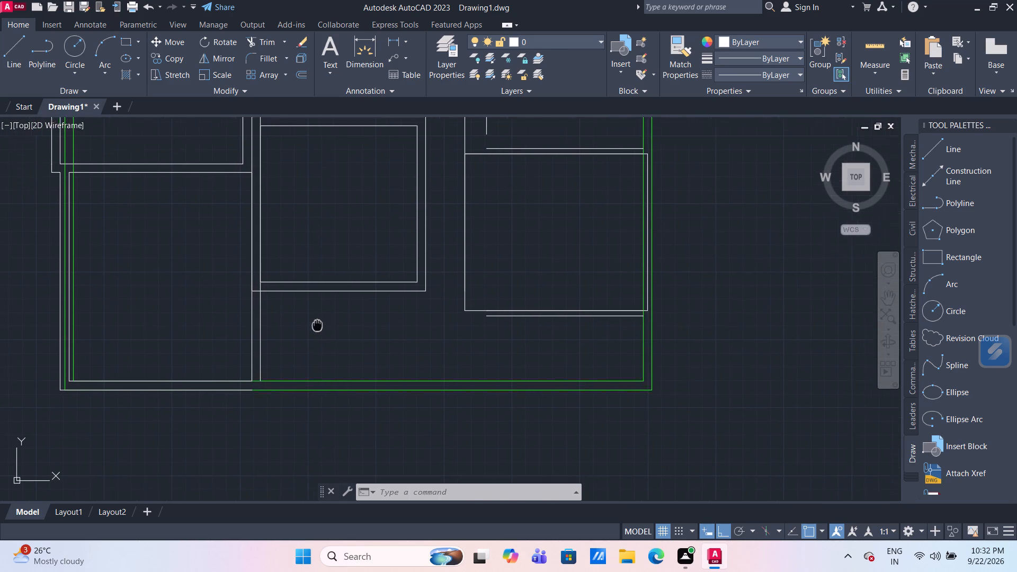
pyautogui.moveTo(320, 321); pyautogui.dragTo(336, 310, button='middle')
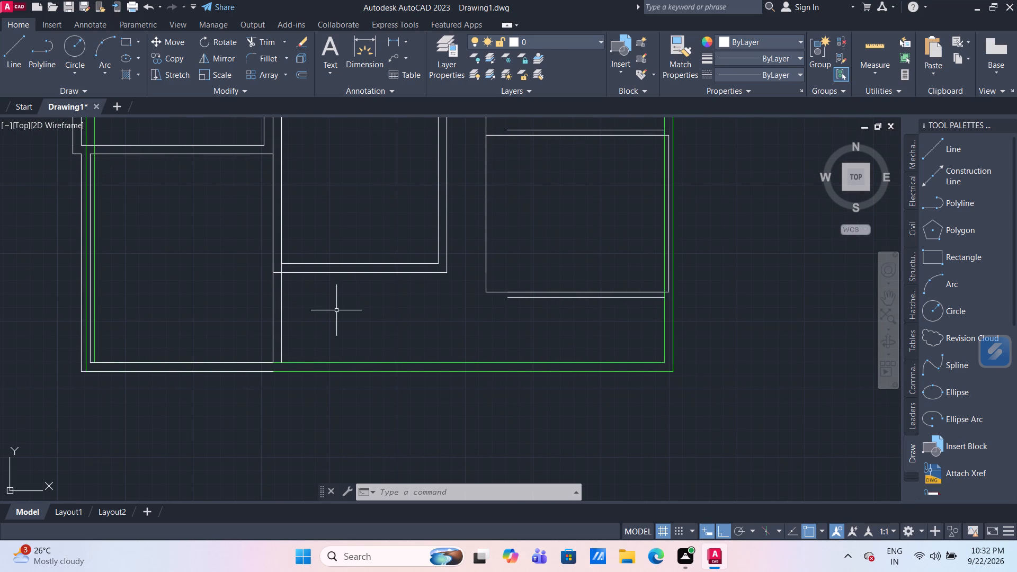
pyautogui.moveTo(336, 319); pyautogui.dragTo(339, 317, button='middle')
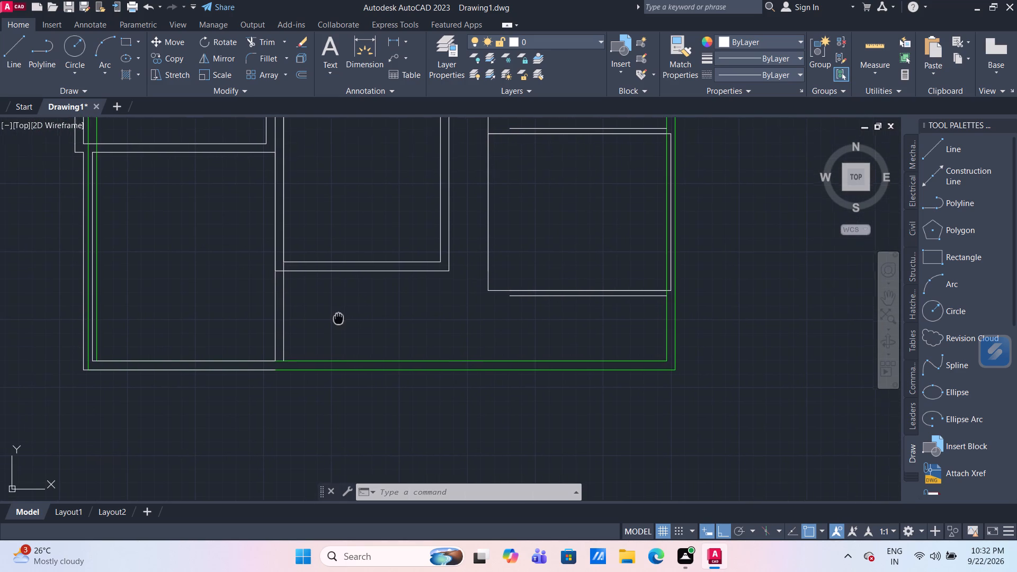
pyautogui.moveTo(339, 317); pyautogui.dragTo(398, 283, button='middle')
pyautogui.scroll(-1, 342, 313)
pyautogui.scroll(-1, 398, 284)
pyautogui.moveTo(420, 196); pyautogui.dragTo(432, 223, button='middle')
pyautogui.scroll(2, 428, 283)
pyautogui.moveTo(428, 282); pyautogui.dragTo(437, 243, button='middle')
pyautogui.scroll(-2, 122, 231)
# Move the long rectangle lying west of the plan so its northwest corner meets the square room's outer southwest wall corner.
pyautogui.moveTo(118, 231); pyautogui.dragTo(191, 231, button='middle')
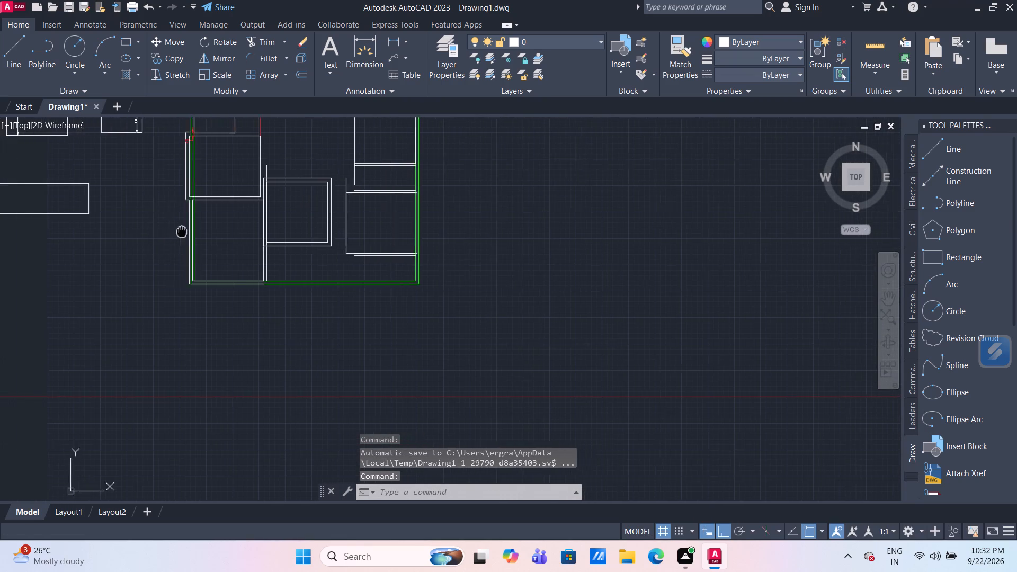
pyautogui.moveTo(191, 231); pyautogui.dragTo(267, 248, button='middle')
pyautogui.scroll(1, 223, 234)
pyautogui.moveTo(209, 251); pyautogui.dragTo(227, 258, button='middle')
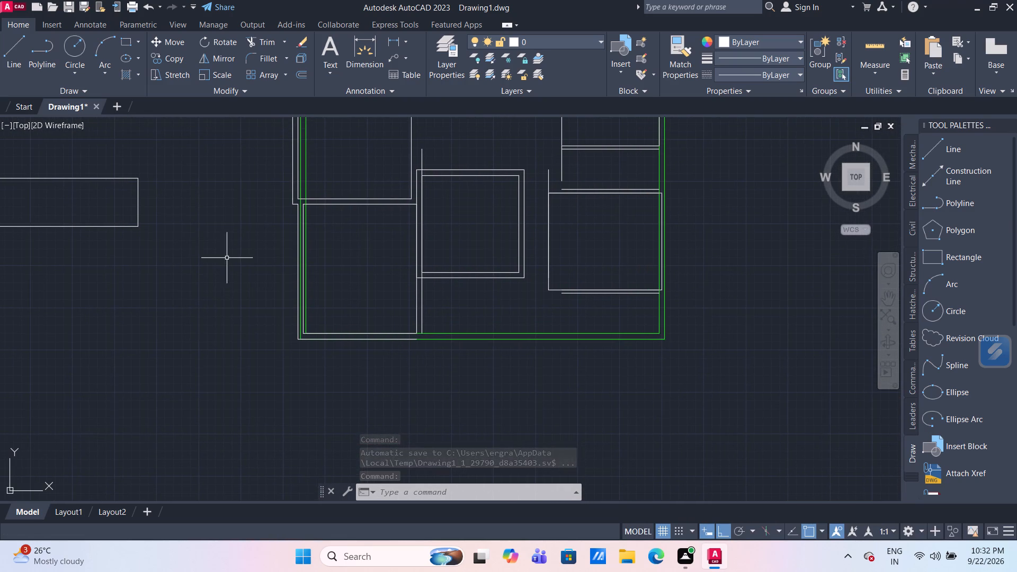
pyautogui.moveTo(192, 253); pyautogui.dragTo(161, 233)
pyautogui.click(78, 166)
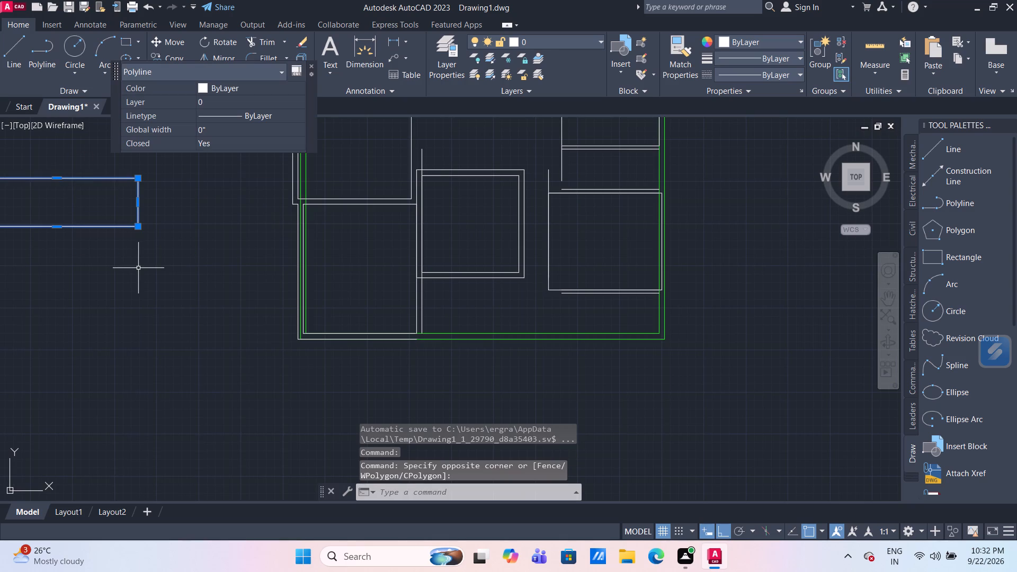
pyautogui.press('m')
pyautogui.press('Return')
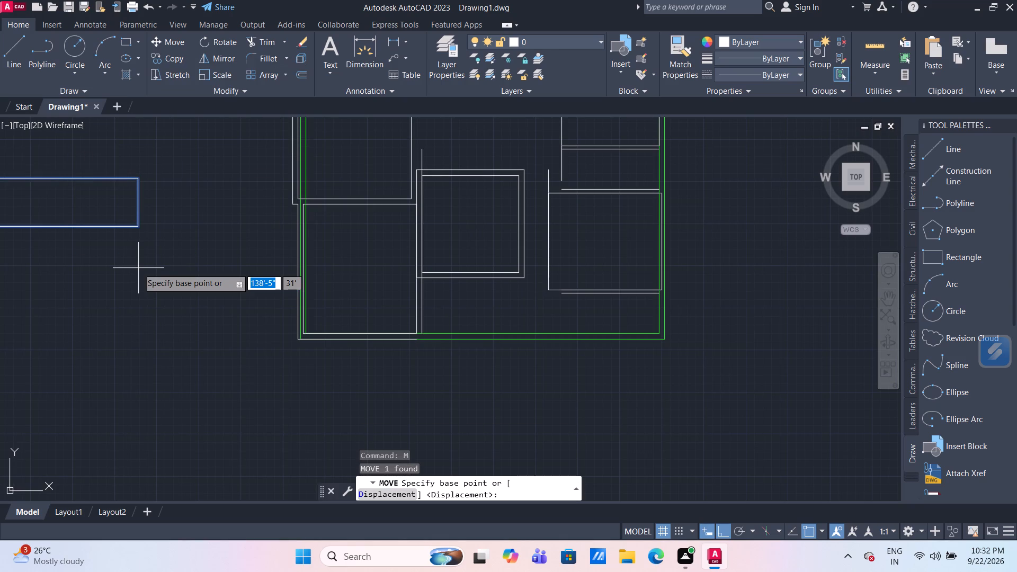
pyautogui.moveTo(109, 265); pyautogui.dragTo(372, 329, button='middle')
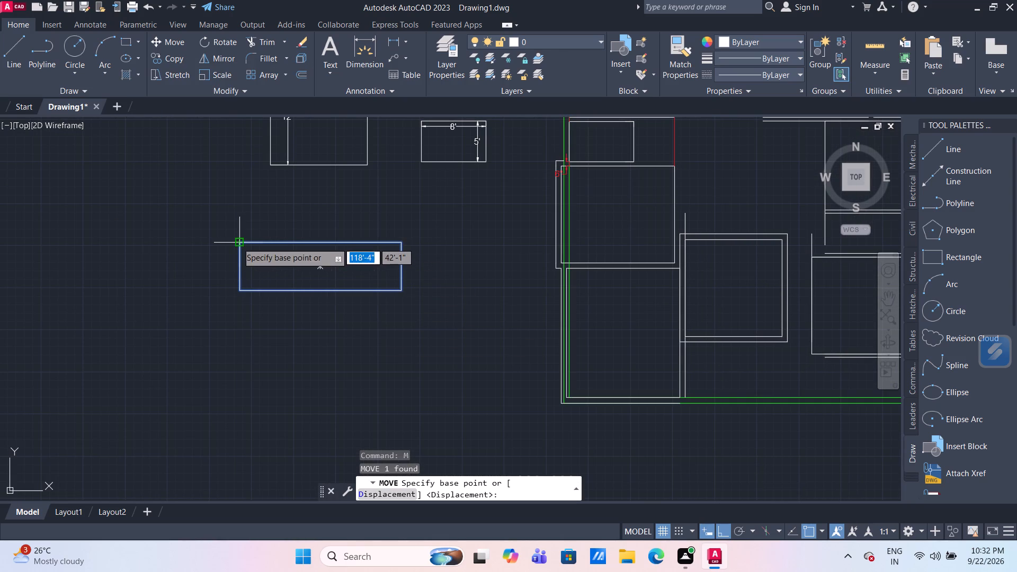
pyautogui.click(237, 243)
pyautogui.moveTo(734, 334); pyautogui.dragTo(300, 309, button='middle')
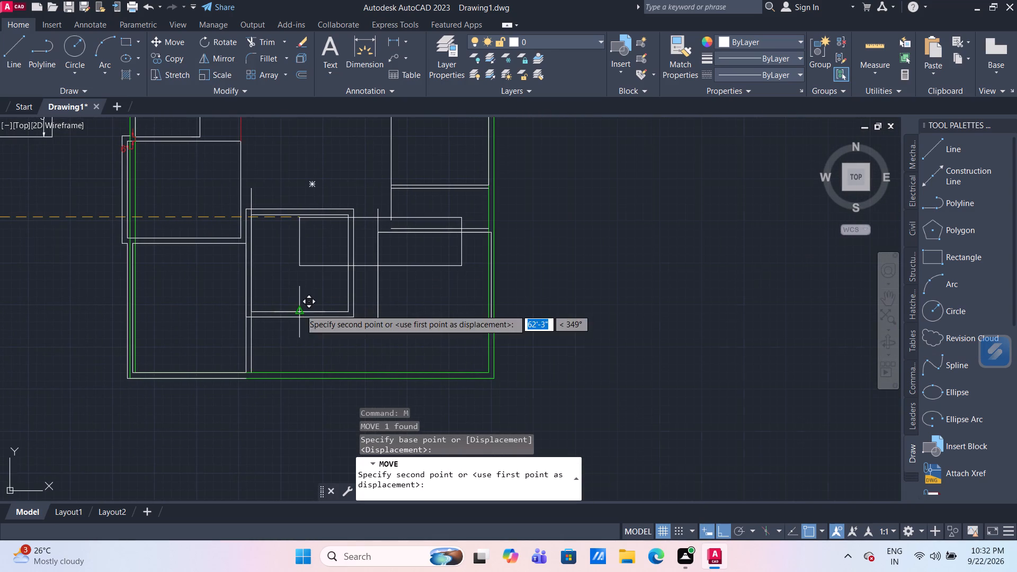
pyautogui.scroll(2, 274, 357)
pyautogui.moveTo(293, 327); pyautogui.dragTo(307, 305, button='middle')
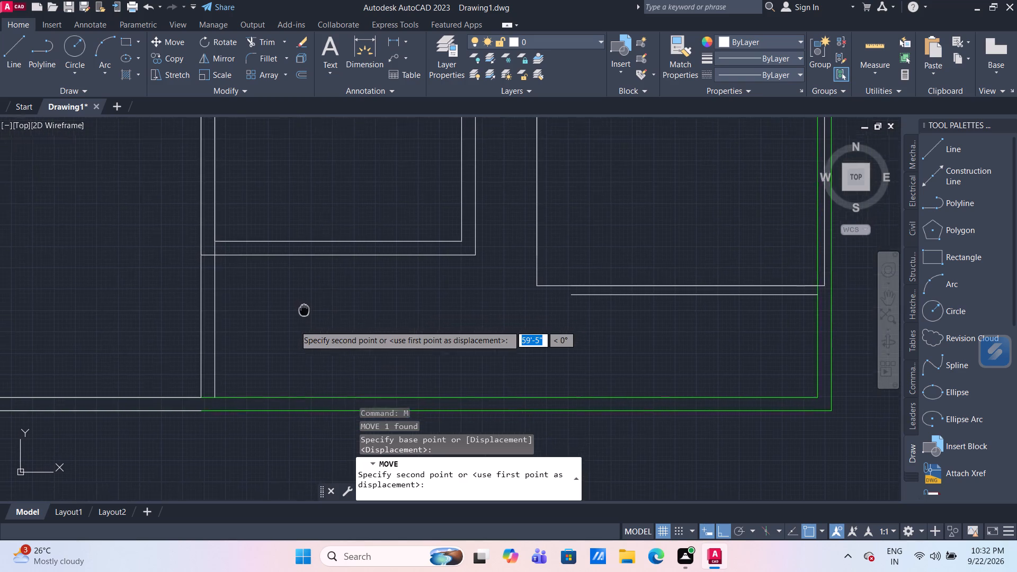
pyautogui.moveTo(307, 305); pyautogui.dragTo(318, 297, button='middle')
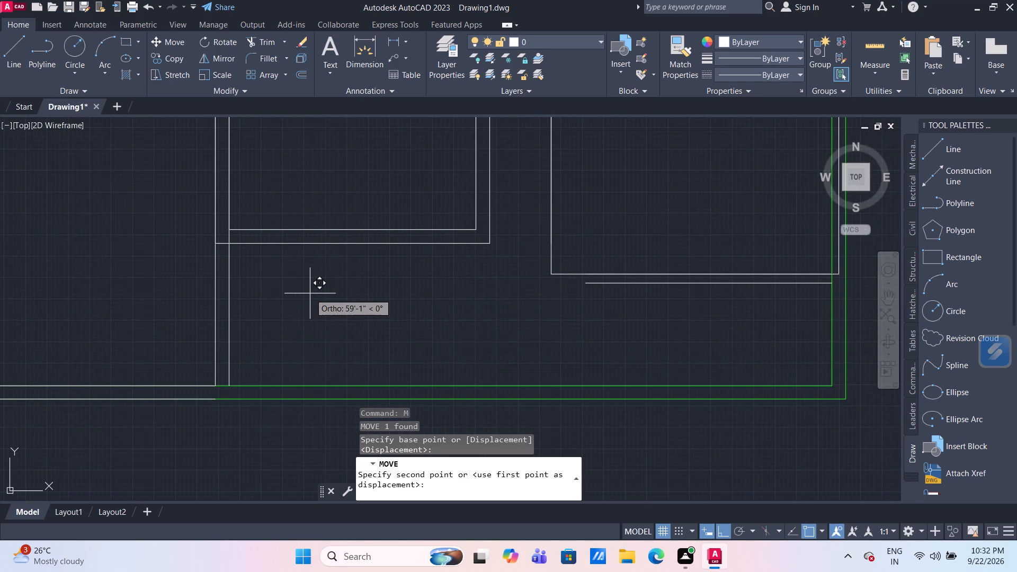
pyautogui.click(213, 245)
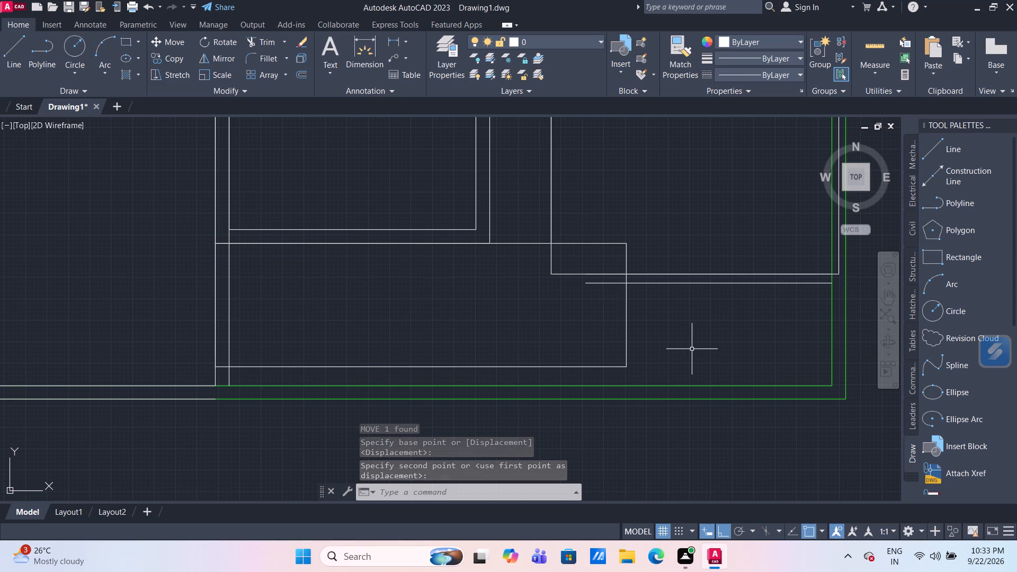
# Erase the vertical line running north along the west side of the southeast room.
pyautogui.middleClick(680, 332)
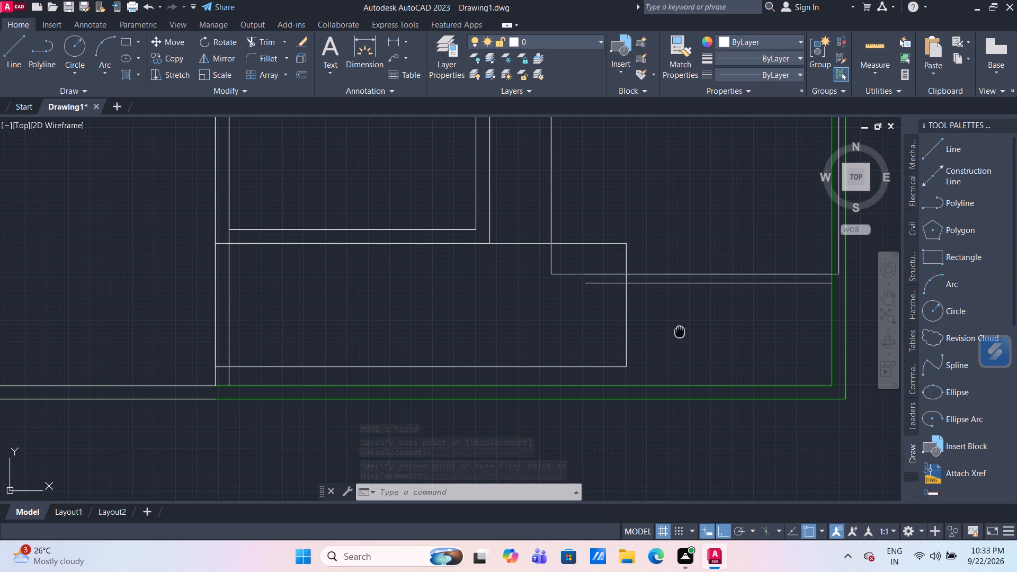
pyautogui.moveTo(680, 332); pyautogui.dragTo(595, 374, button='middle')
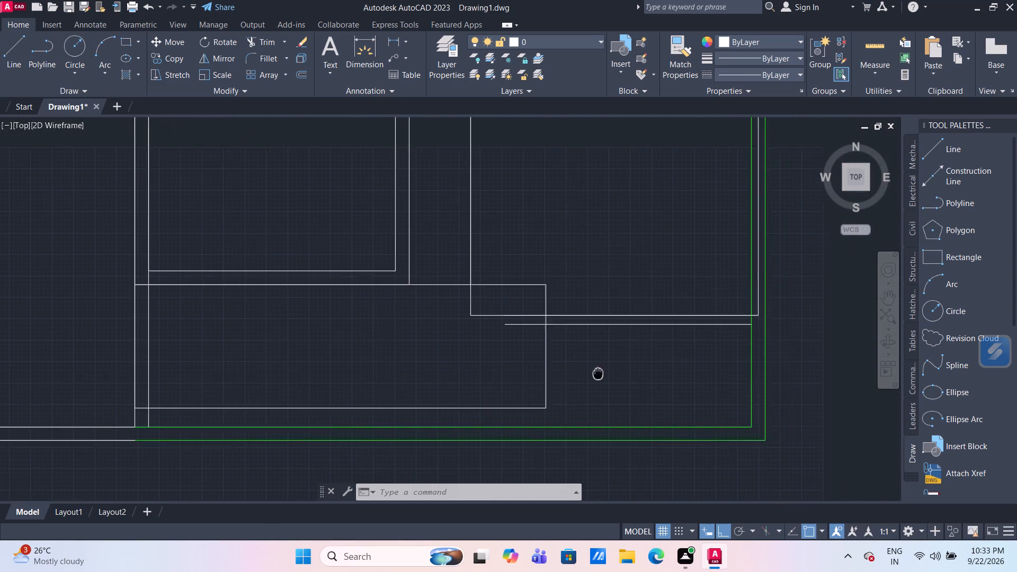
pyautogui.moveTo(595, 374); pyautogui.dragTo(564, 385, button='middle')
pyautogui.scroll(-2, 564, 385)
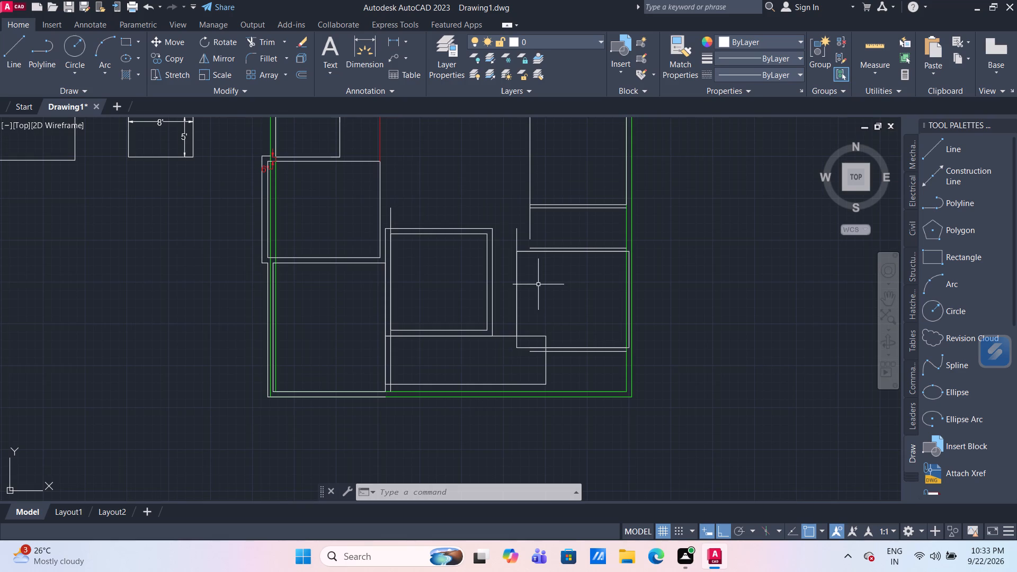
pyautogui.scroll(2, 514, 234)
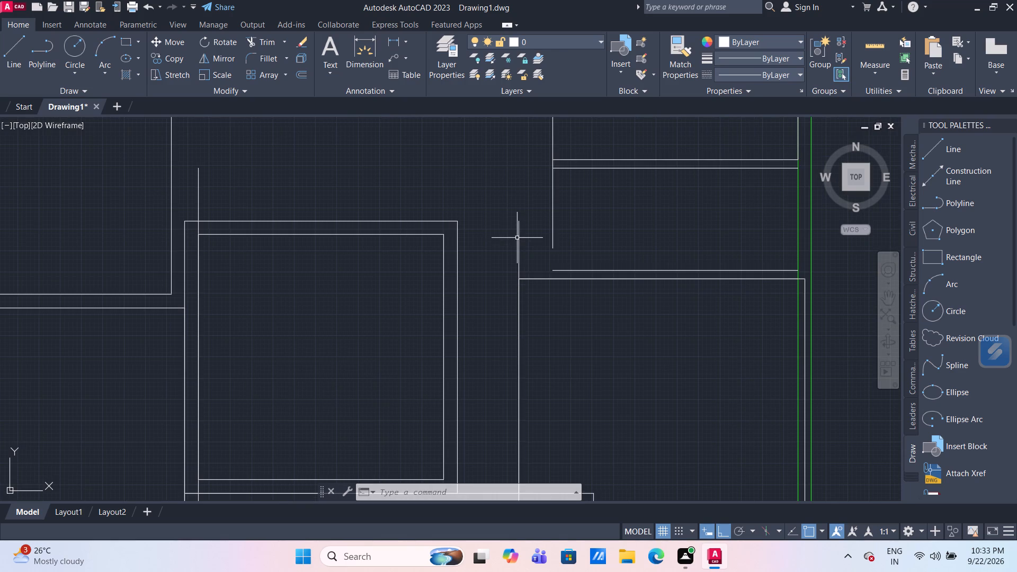
pyautogui.click(518, 239)
pyautogui.scroll(-3, 518, 239)
pyautogui.scroll(2, 545, 288)
pyautogui.moveTo(545, 282); pyautogui.dragTo(518, 319, button='middle')
pyautogui.press('Delete')
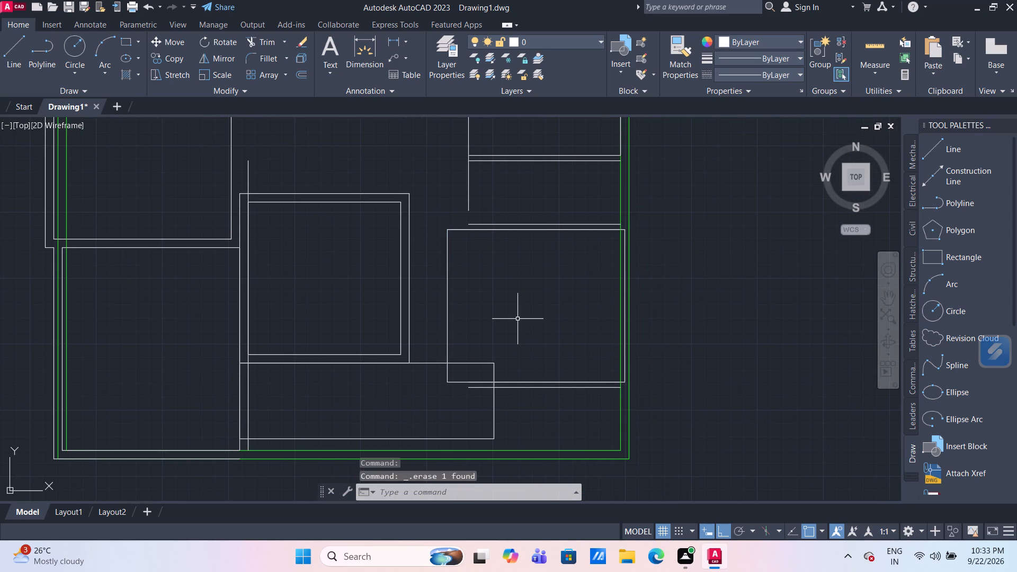
# Move the 14' by 12' southeast room rectangle horizontally east until its west side meets the long rectangle's east side.
pyautogui.moveTo(481, 301); pyautogui.dragTo(475, 297)
pyautogui.click(433, 265)
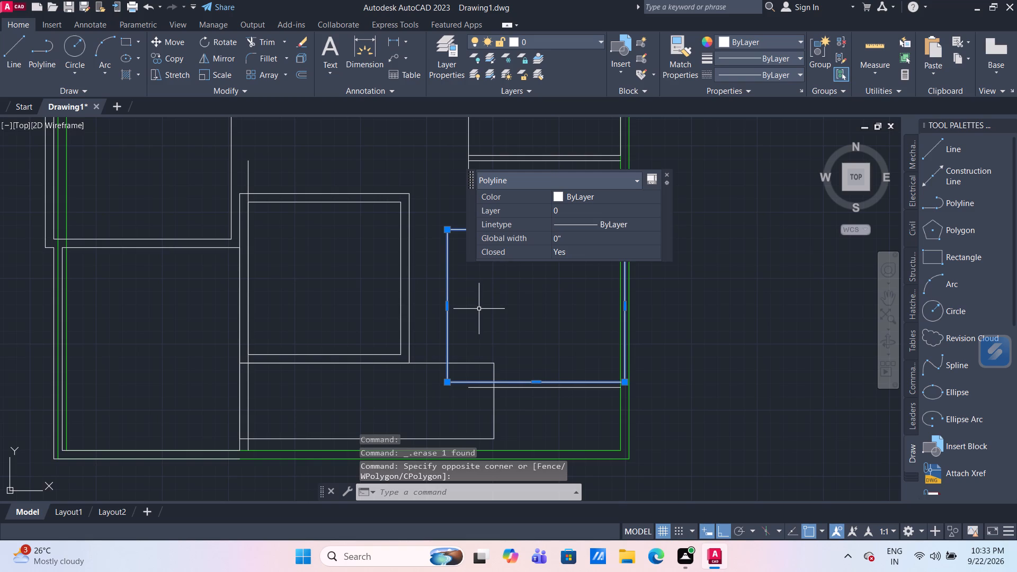
pyautogui.press('m')
pyautogui.press('Return')
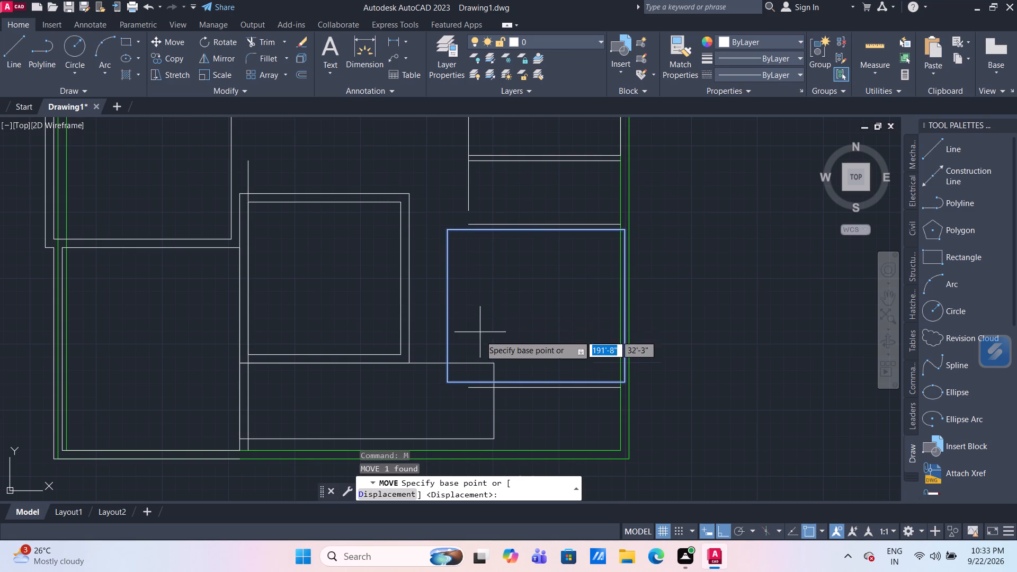
pyautogui.click(447, 383)
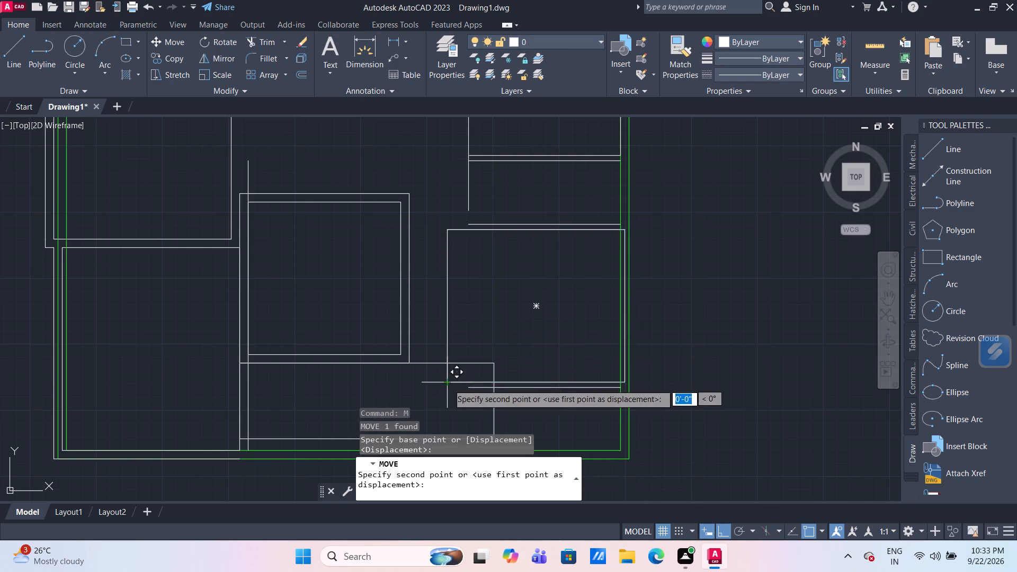
pyautogui.click(497, 382)
pyautogui.scroll(-1, 531, 310)
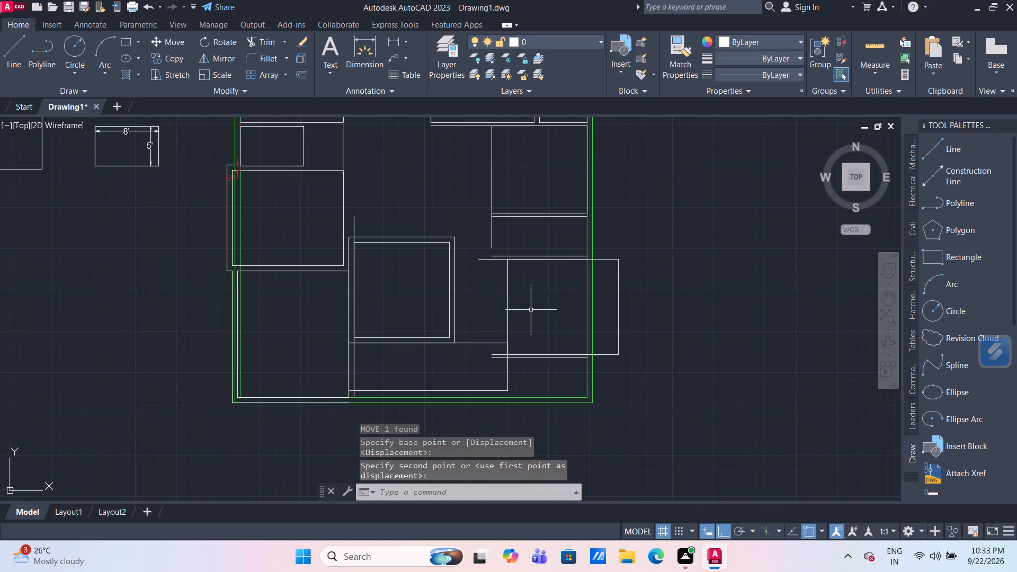
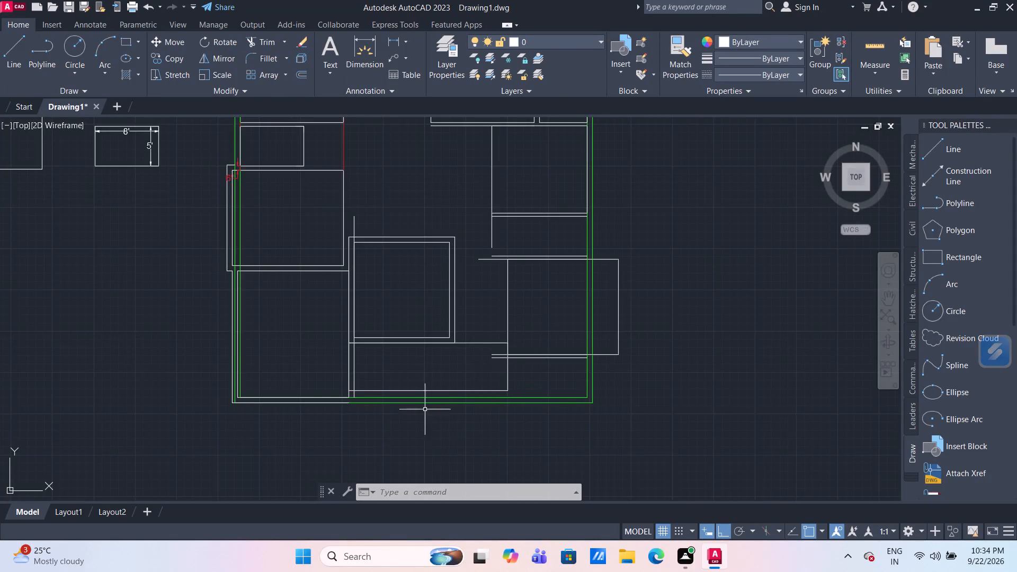
# Examine how the southern long room and the southeast room fit the green outline within the whole floor plan.
pyautogui.scroll(2, 424, 386)
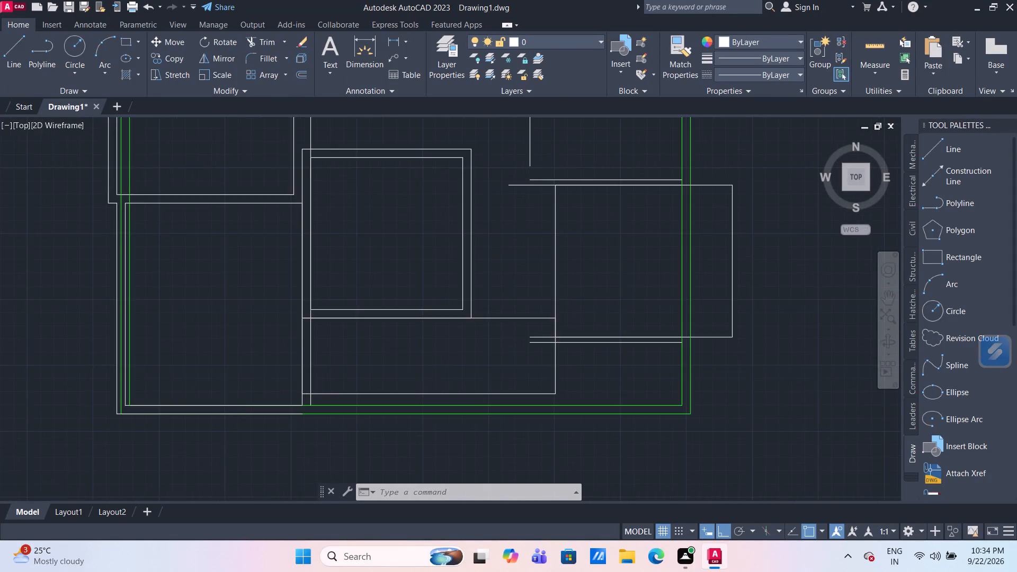
pyautogui.moveTo(427, 378); pyautogui.dragTo(427, 350, button='middle')
pyautogui.scroll(-2, 427, 350)
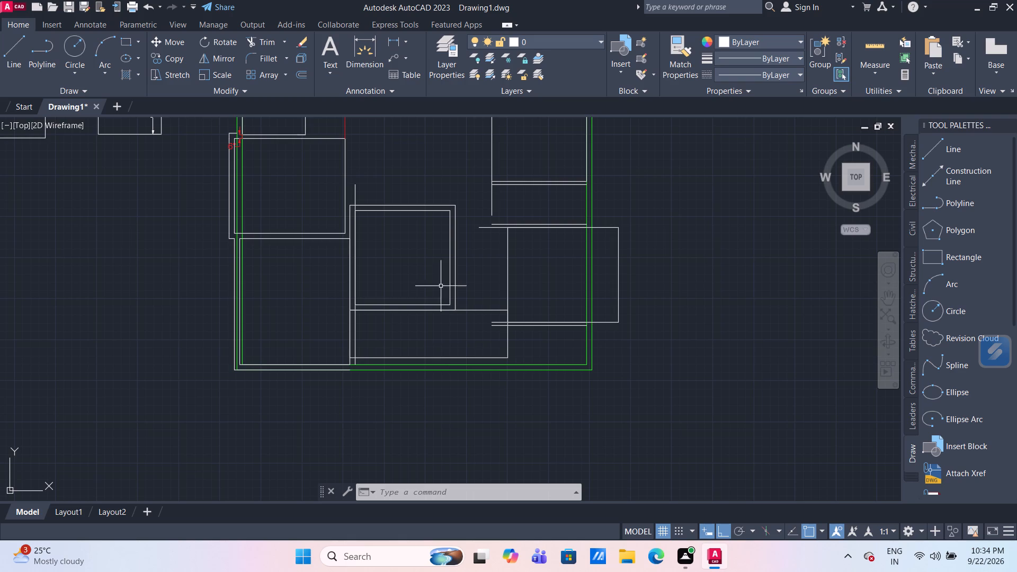
pyautogui.scroll(-2, 662, 323)
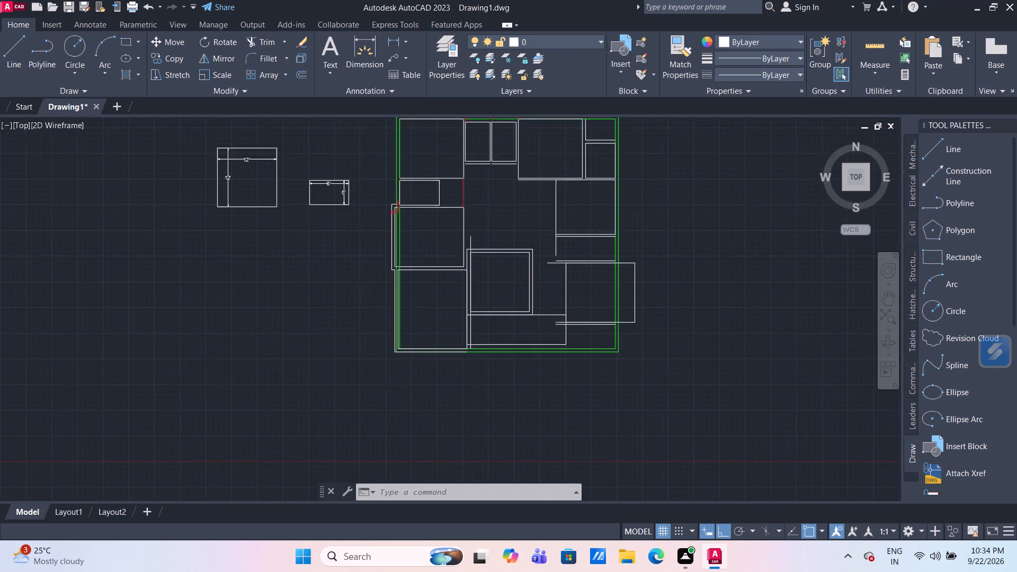
pyautogui.moveTo(693, 218); pyautogui.dragTo(485, 224, button='middle')
pyautogui.scroll(1, 504, 288)
pyautogui.moveTo(503, 288); pyautogui.dragTo(511, 315, button='middle')
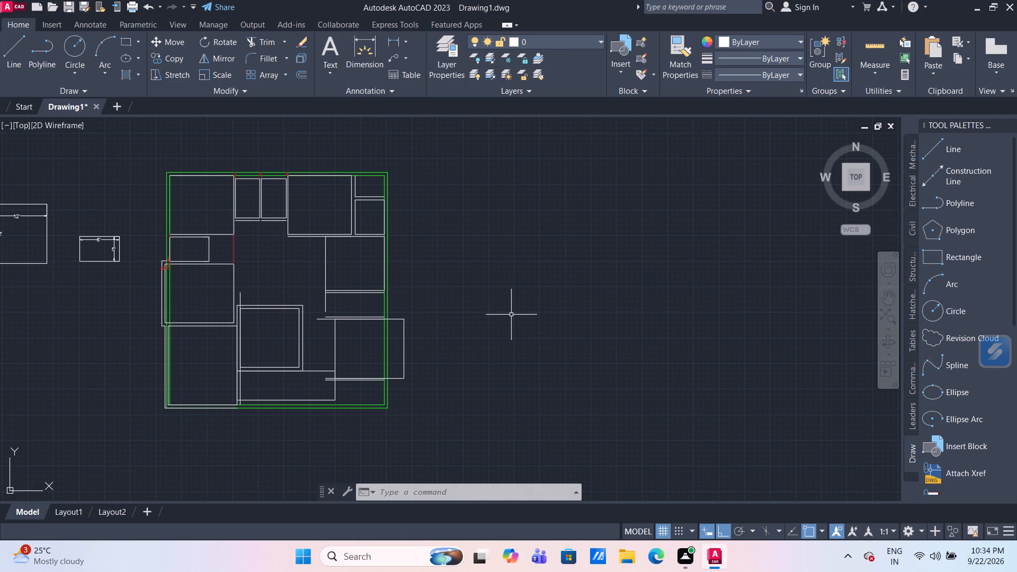
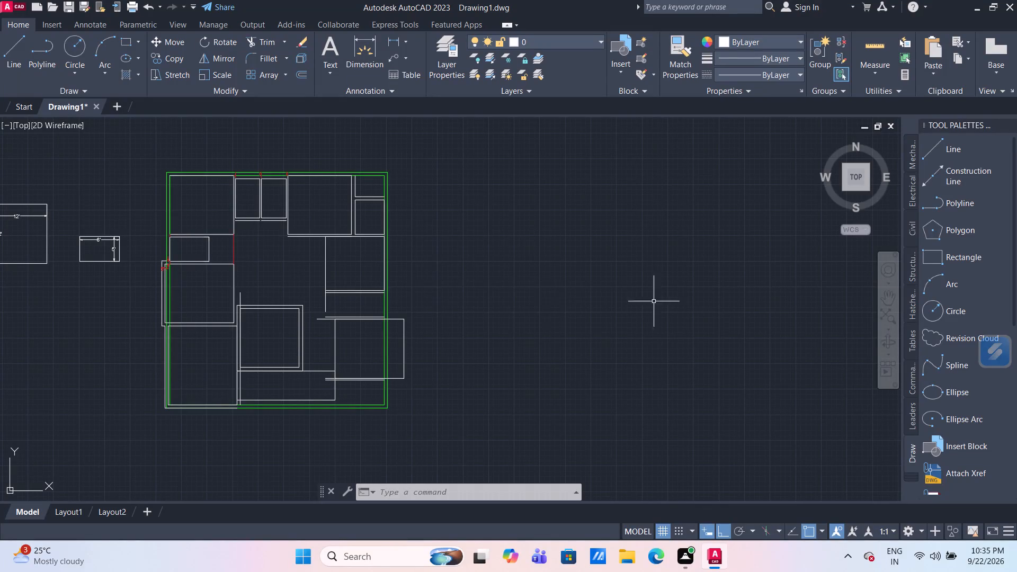
# Draw a horizontal line about 10'-11" long running west from the southwest inner corner of the middle east room into the central hall.
pyautogui.scroll(2, 208, 339)
pyautogui.moveTo(382, 306); pyautogui.dragTo(411, 305, button='middle')
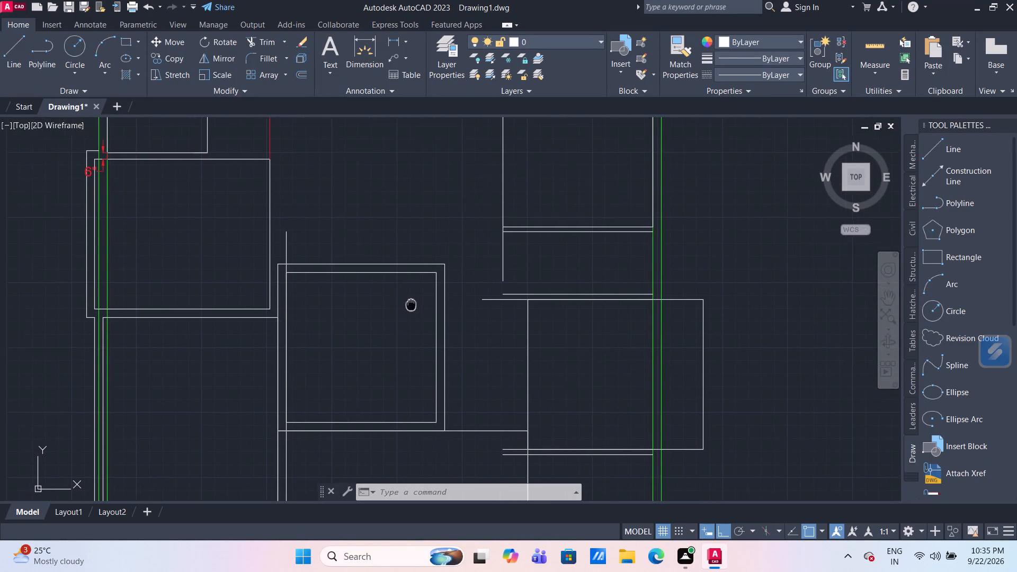
pyautogui.moveTo(411, 305); pyautogui.dragTo(412, 305, button='middle')
pyautogui.scroll(-2, 413, 286)
pyautogui.scroll(1, 427, 252)
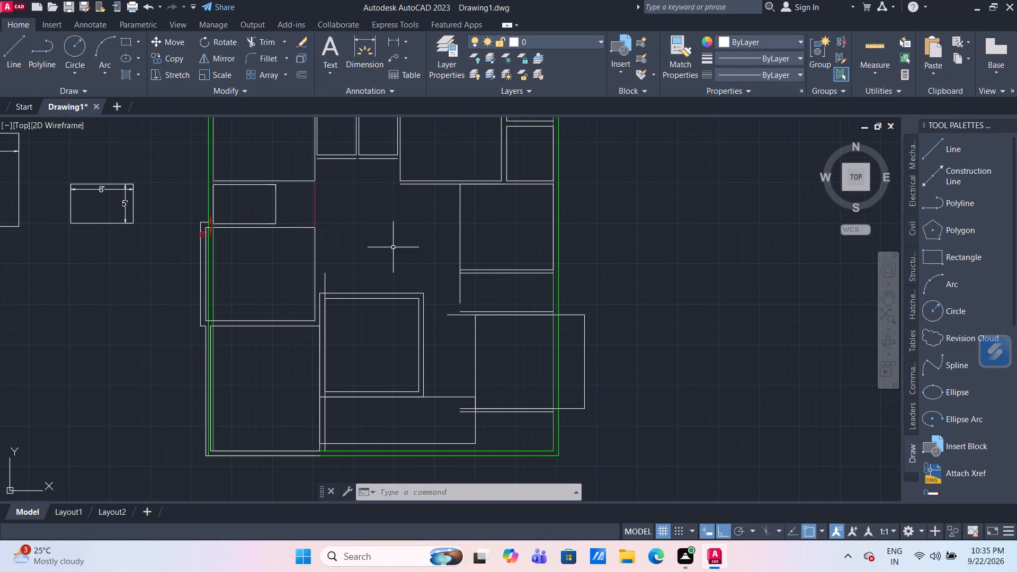
pyautogui.click(13, 71)
pyautogui.scroll(3, 470, 287)
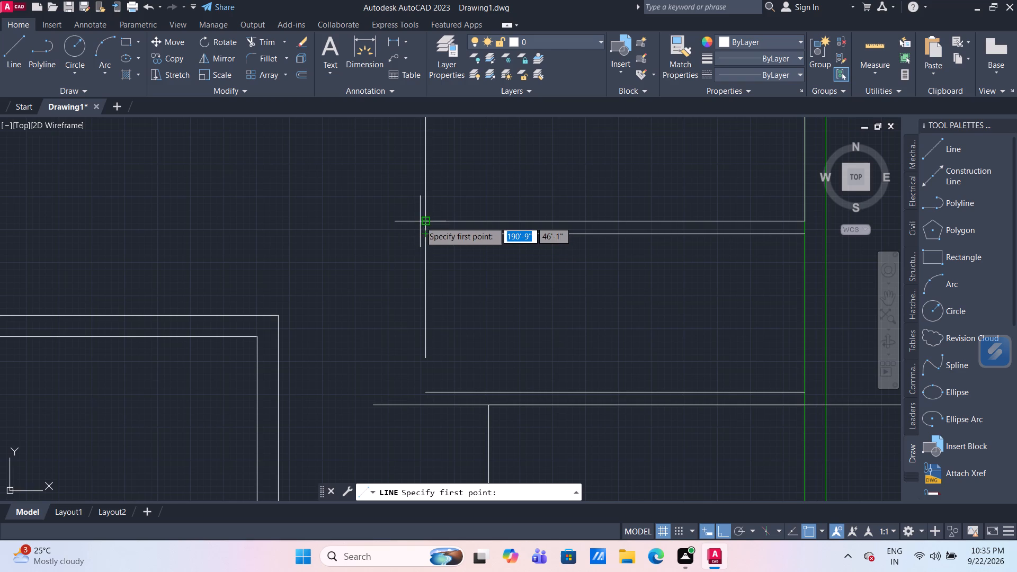
pyautogui.click(424, 221)
pyautogui.scroll(-3, 79, 255)
pyautogui.moveTo(79, 255); pyautogui.dragTo(90, 255, button='middle')
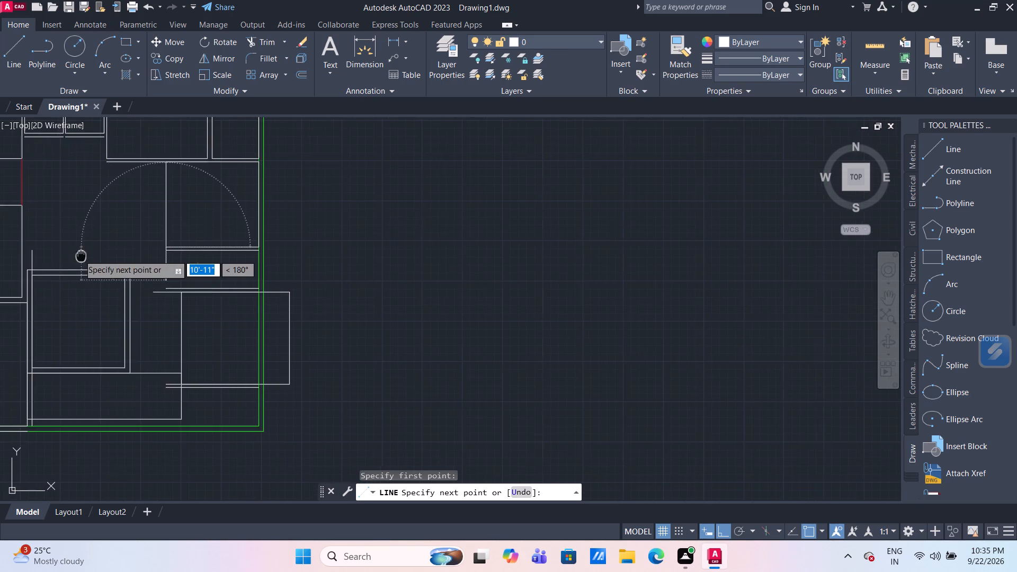
pyautogui.moveTo(90, 255); pyautogui.dragTo(153, 255, button='middle')
pyautogui.click(153, 255)
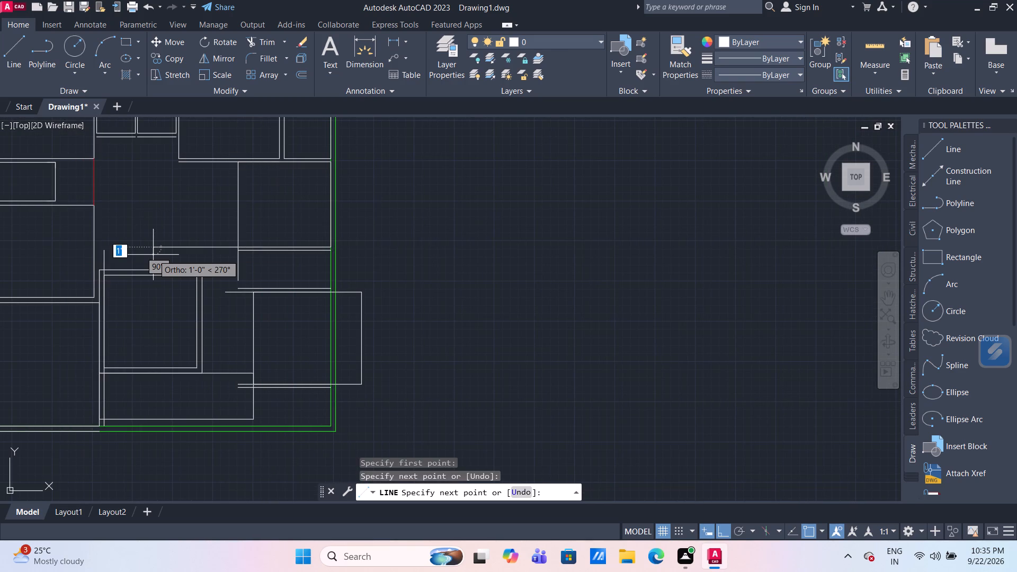
pyautogui.press('Escape')
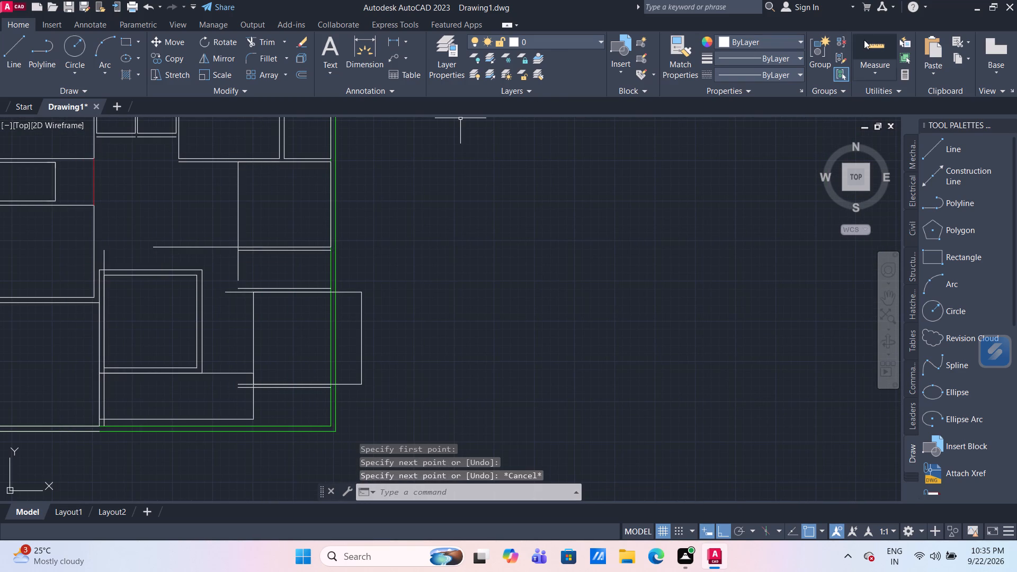
# Measure the central hall's width and its depth above the newly drawn horizontal line.
pyautogui.click(868, 42)
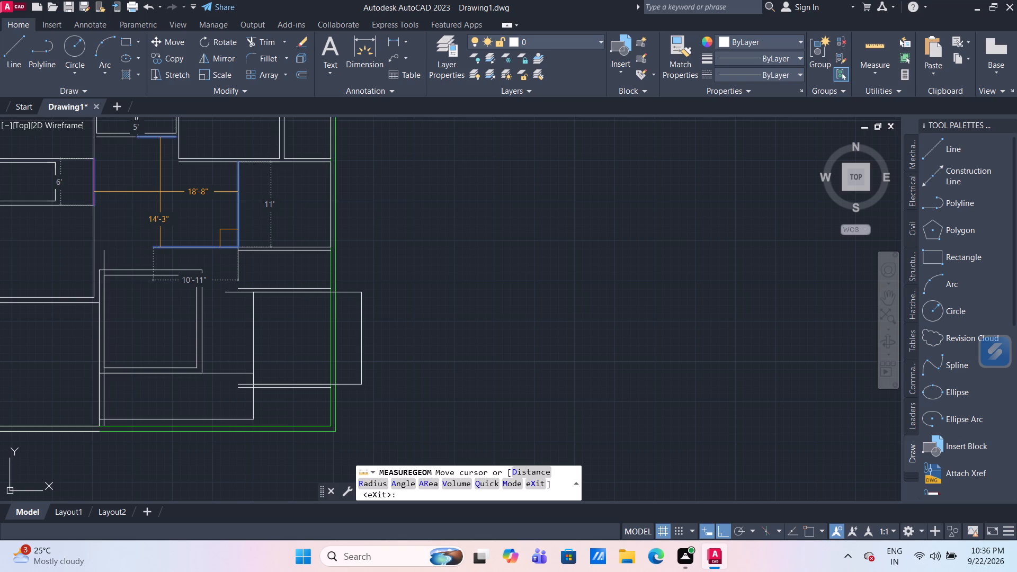
pyautogui.press('Escape')
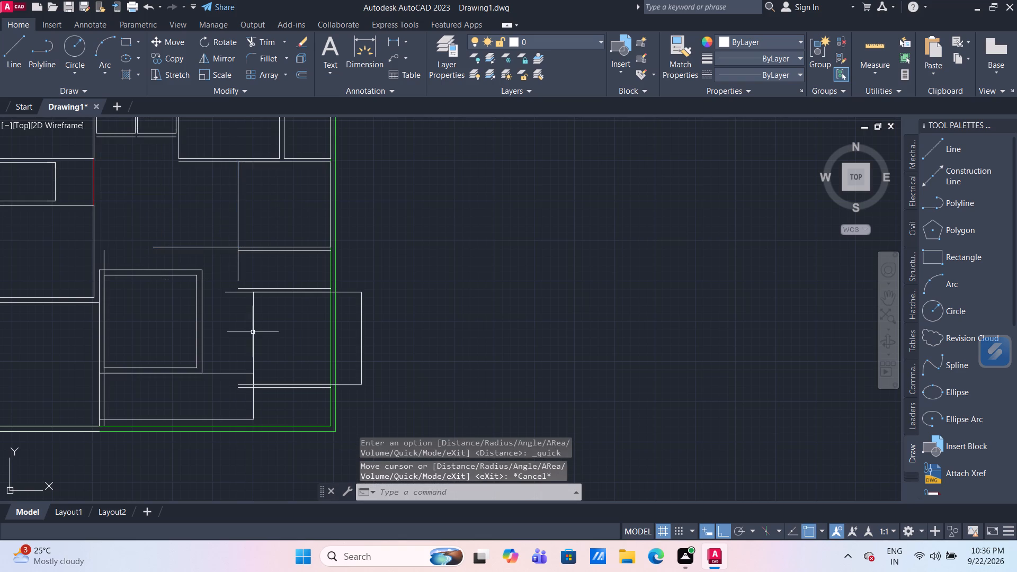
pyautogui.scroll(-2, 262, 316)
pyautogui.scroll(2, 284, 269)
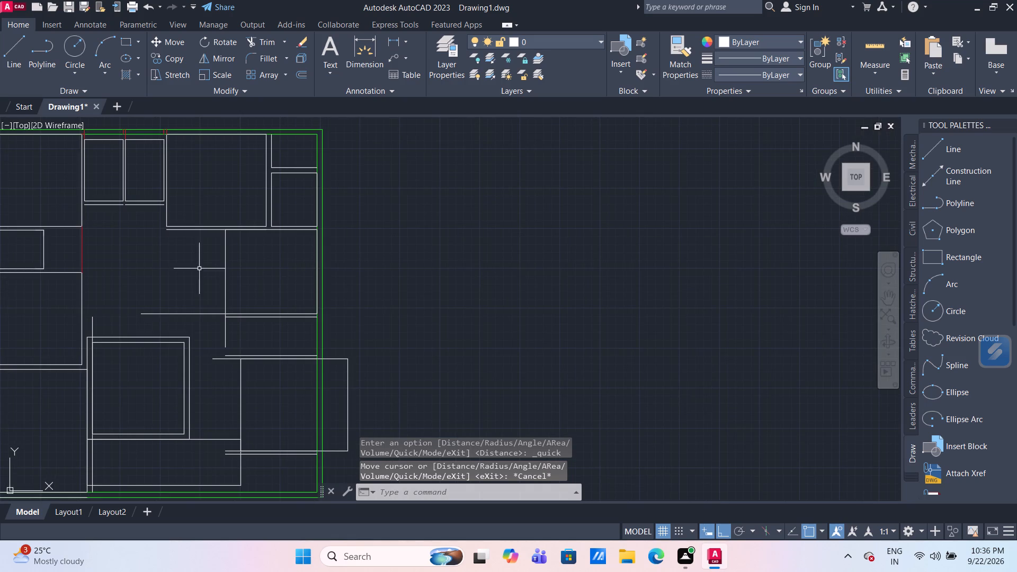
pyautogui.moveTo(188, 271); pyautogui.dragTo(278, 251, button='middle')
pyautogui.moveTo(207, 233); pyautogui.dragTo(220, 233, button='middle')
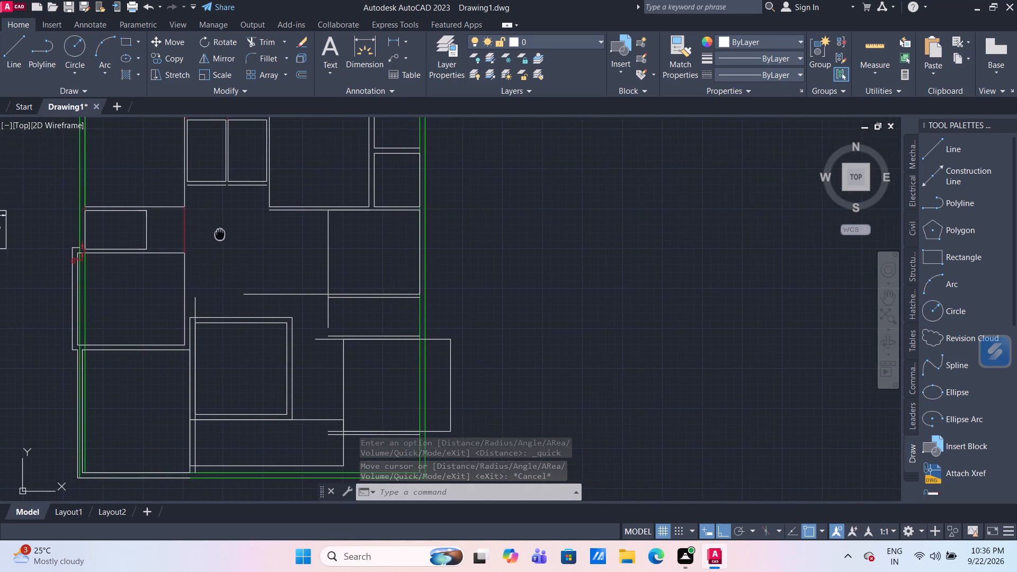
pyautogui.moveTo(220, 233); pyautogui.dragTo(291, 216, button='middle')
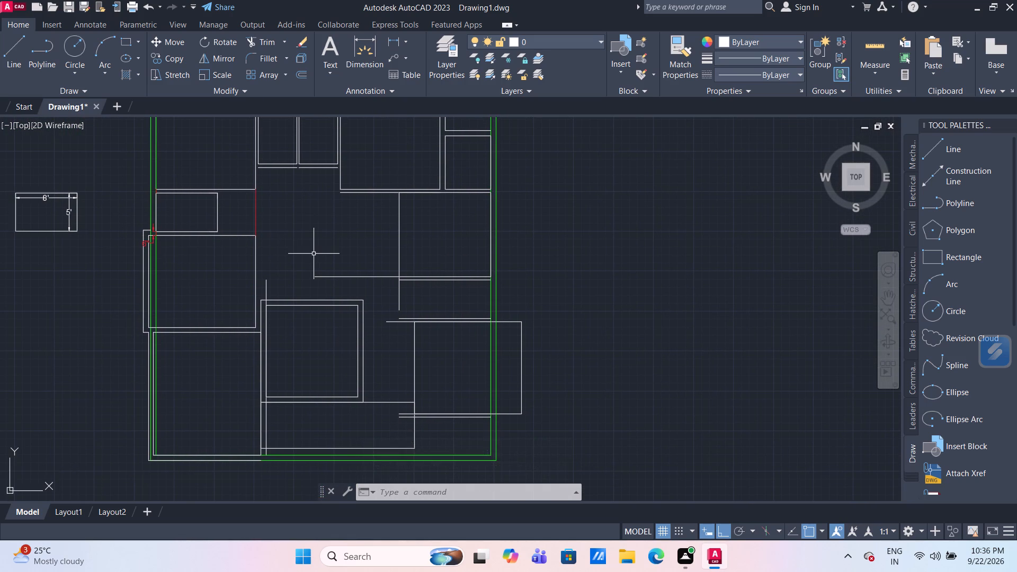